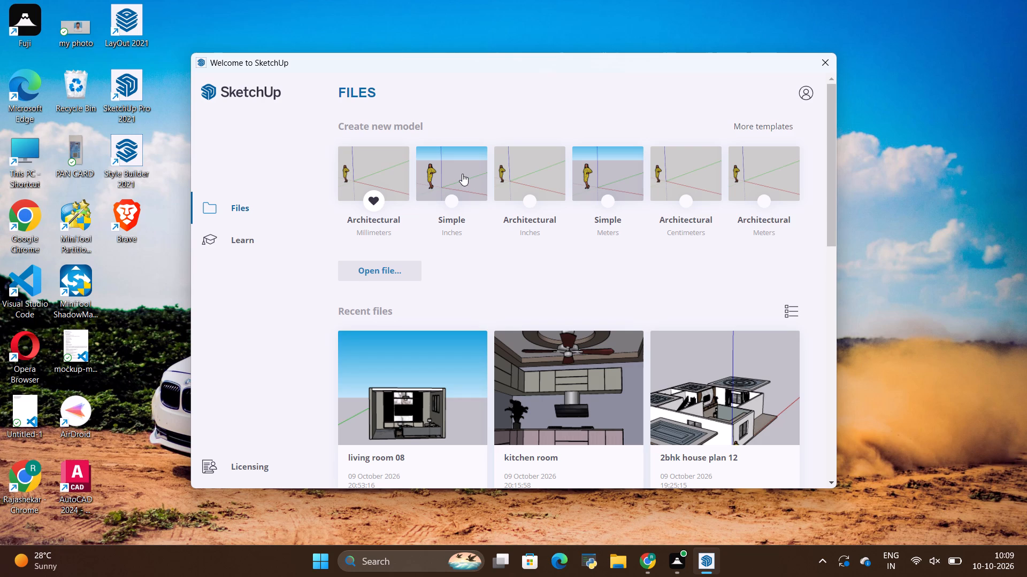
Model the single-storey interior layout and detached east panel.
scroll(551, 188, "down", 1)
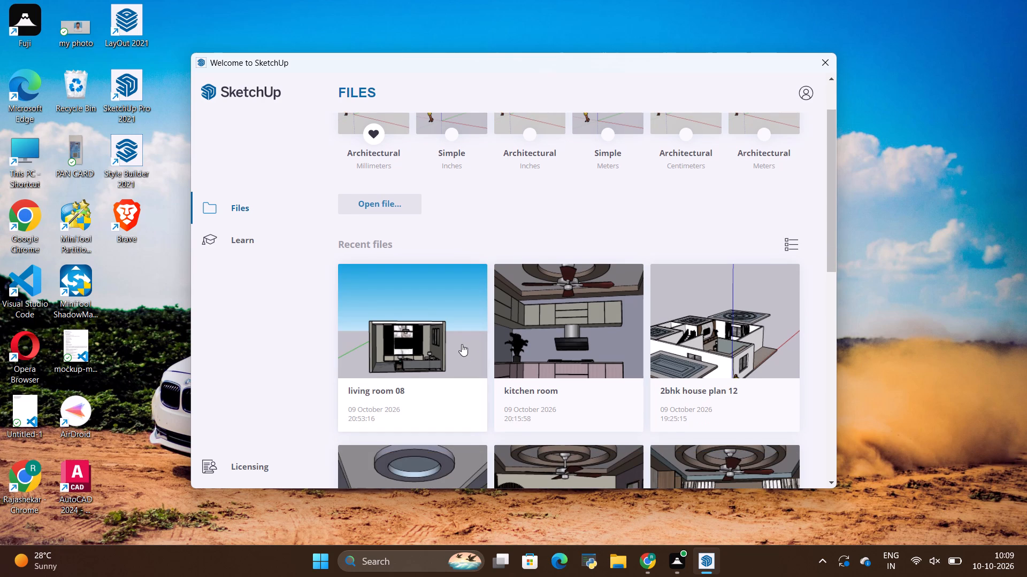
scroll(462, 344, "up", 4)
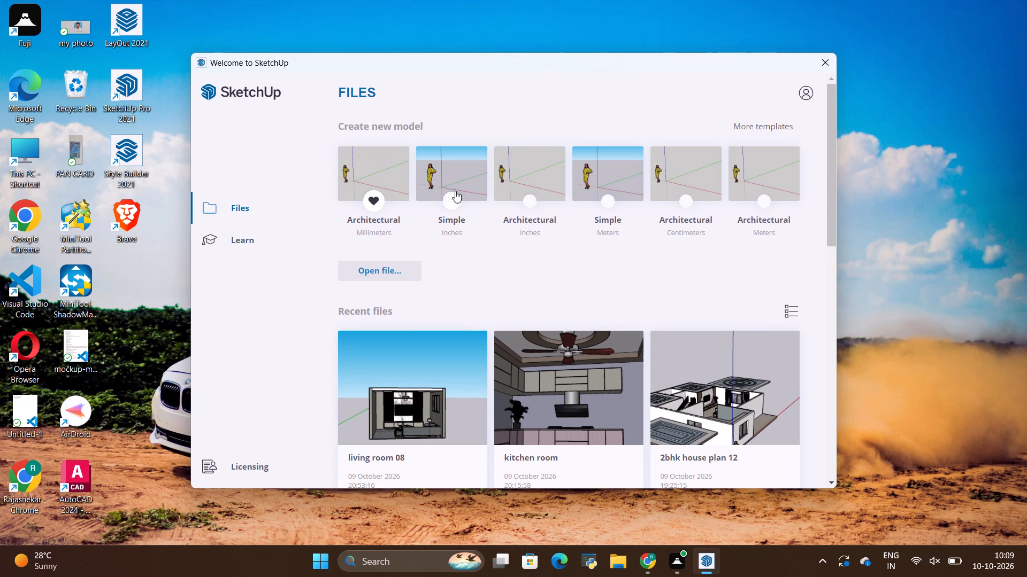
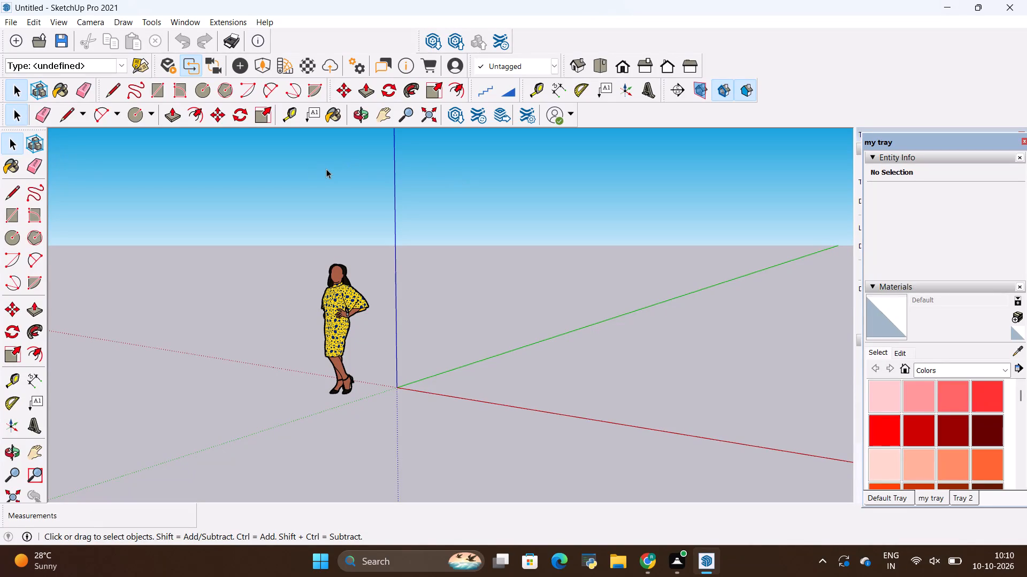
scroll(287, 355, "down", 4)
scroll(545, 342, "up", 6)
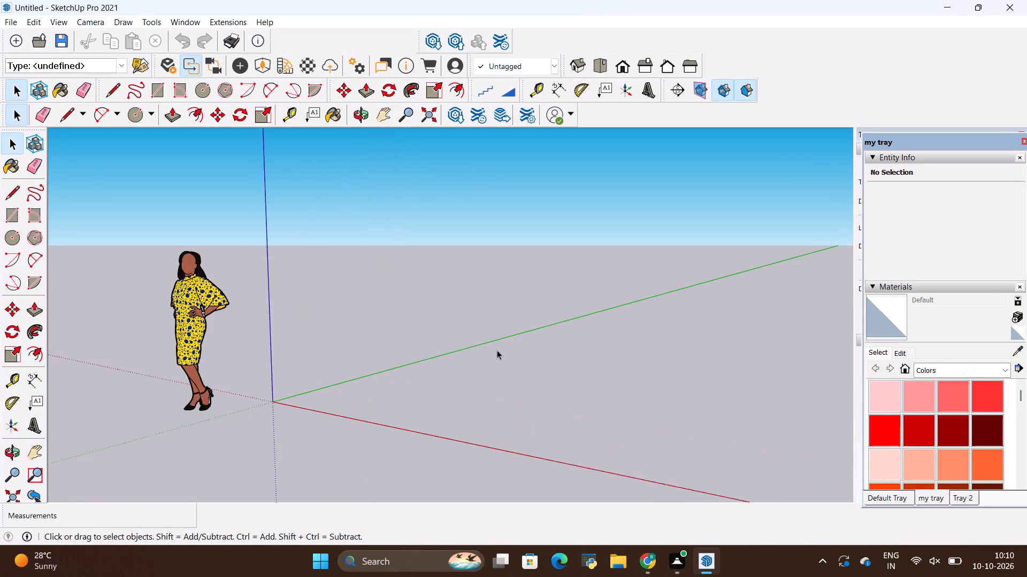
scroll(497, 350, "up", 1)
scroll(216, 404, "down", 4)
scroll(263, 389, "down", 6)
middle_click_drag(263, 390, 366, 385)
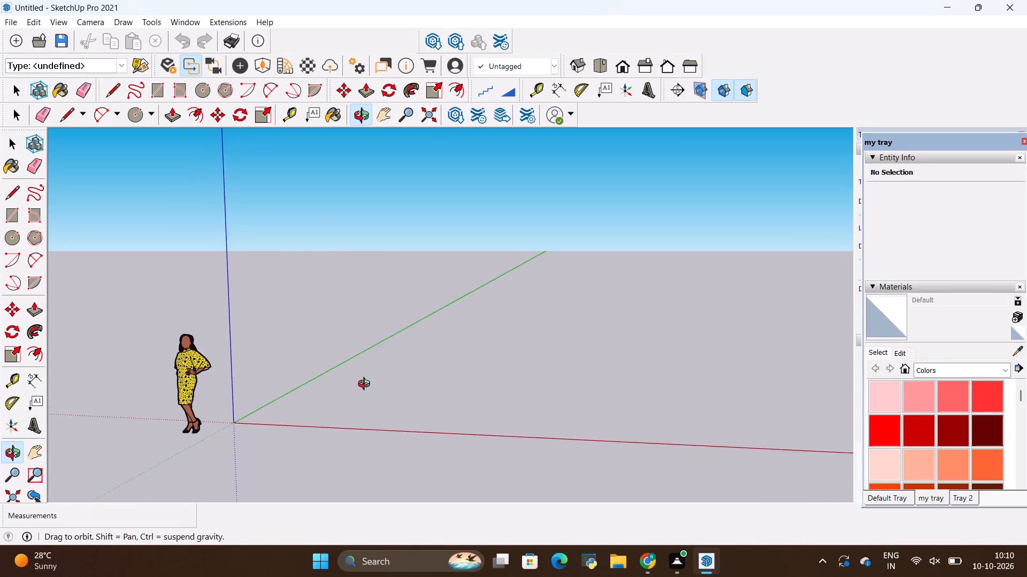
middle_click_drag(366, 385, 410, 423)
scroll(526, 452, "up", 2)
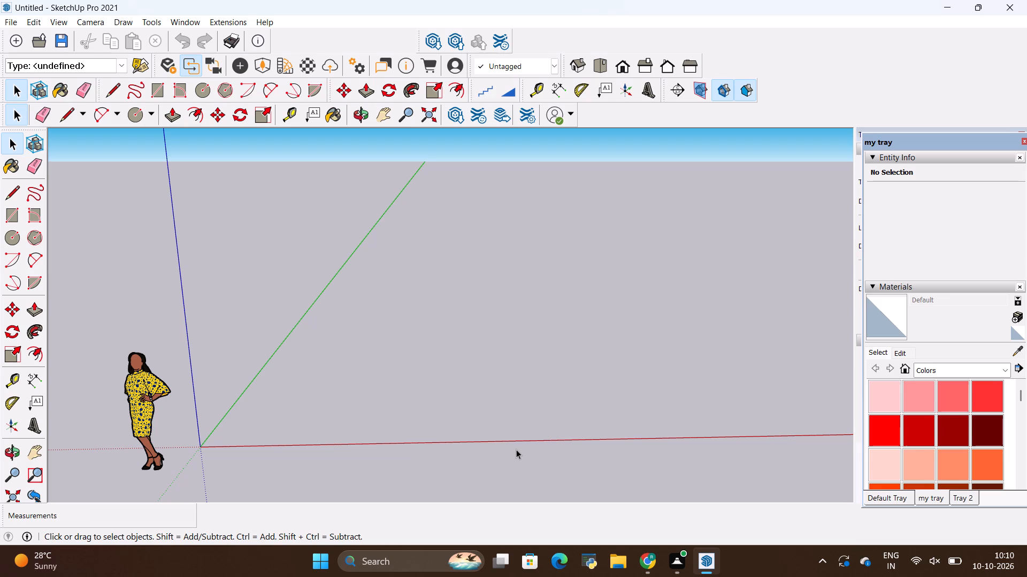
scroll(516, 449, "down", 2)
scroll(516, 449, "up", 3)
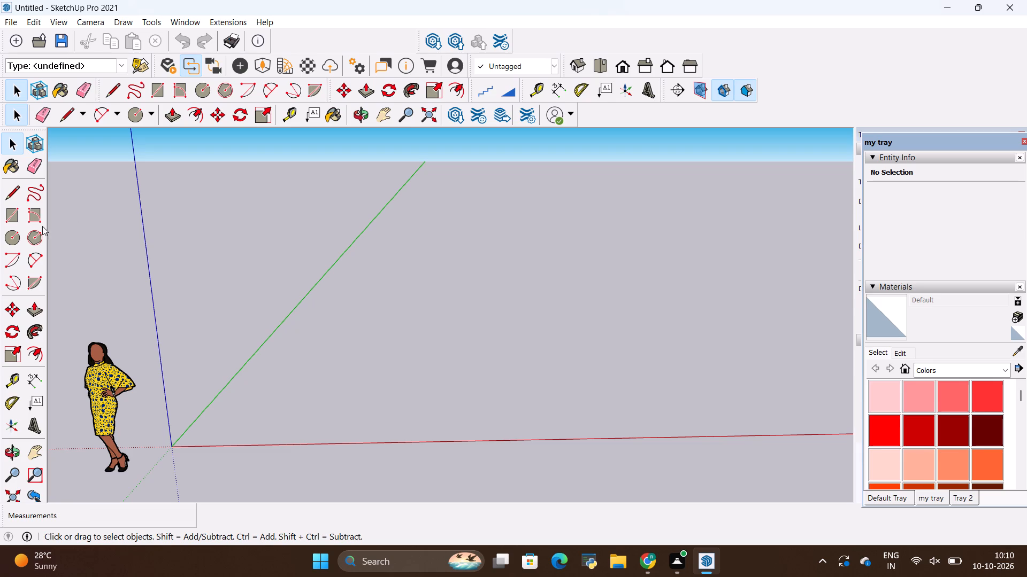
Import the "2bhk floor plan 11" DWG drawing from the Downloads folder and dismiss the import results.
left_click(11, 20)
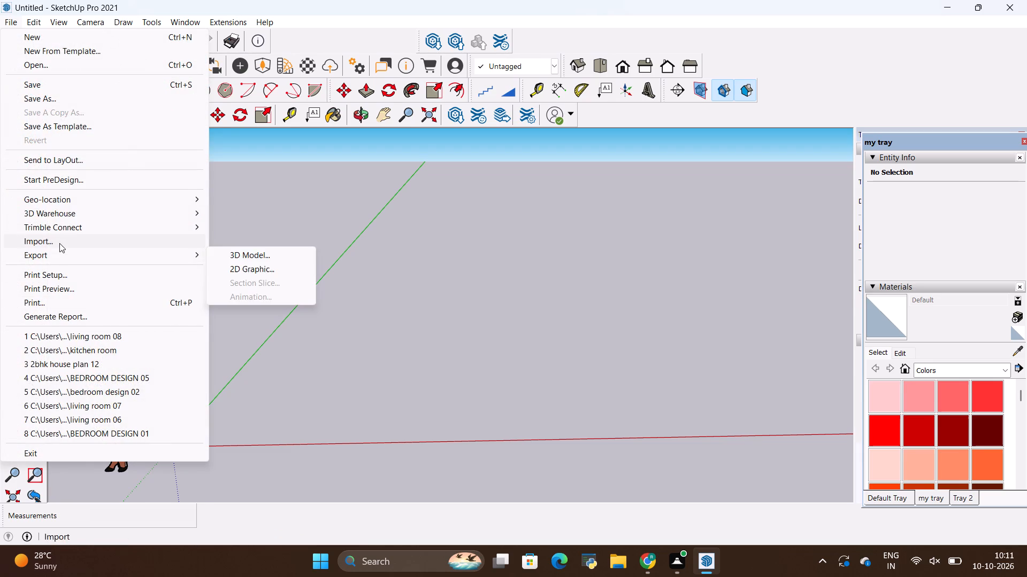
left_click(59, 243)
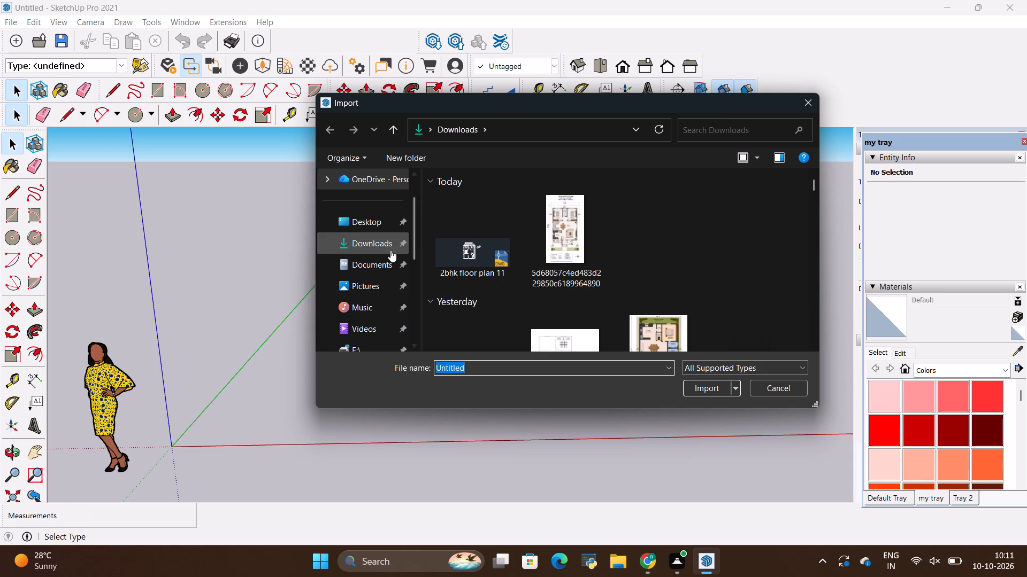
left_click(471, 251)
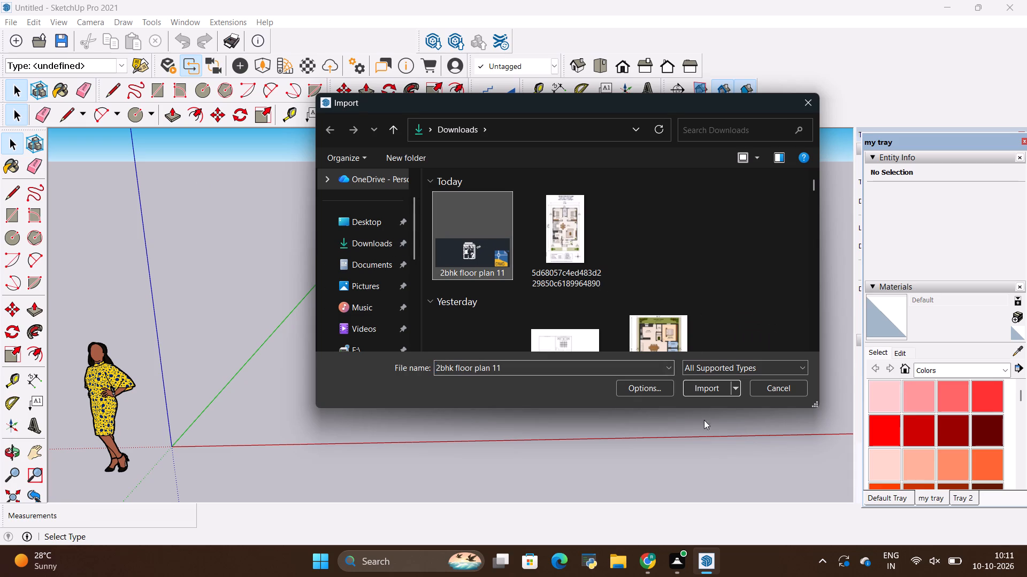
left_click(702, 390)
scroll(422, 391, "down", 1)
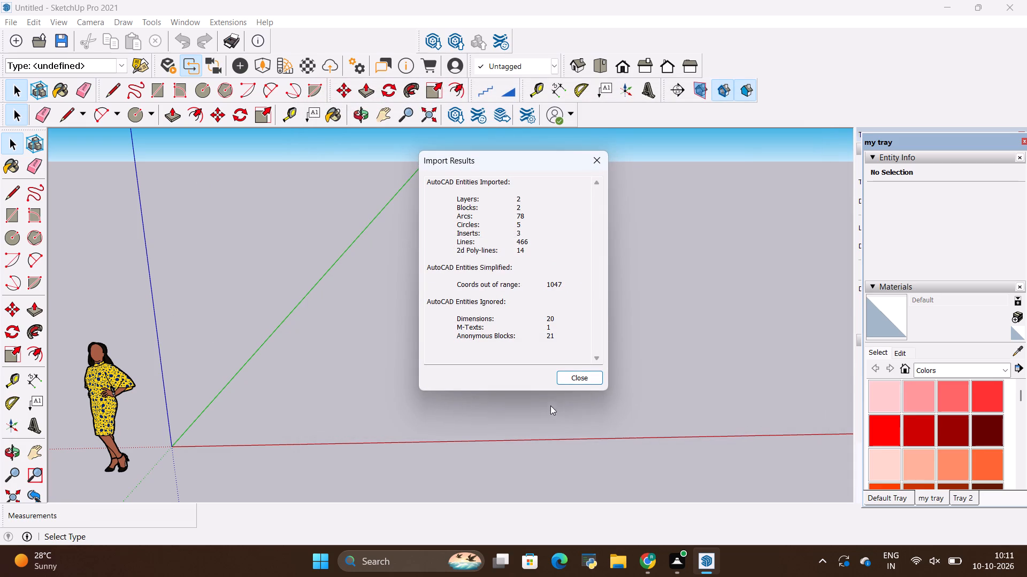
left_click(571, 370)
left_click(571, 375)
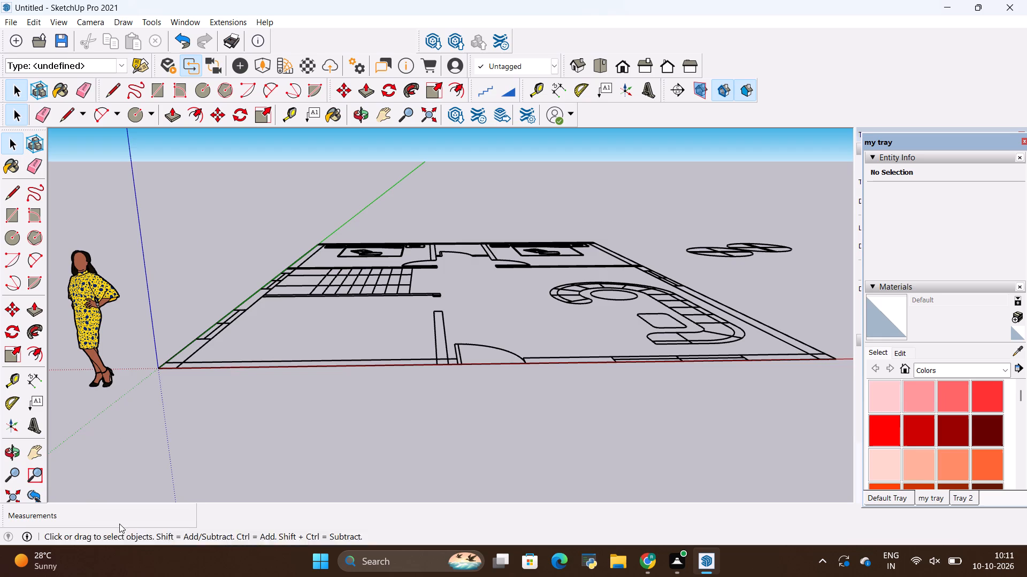
Explode the imported 2BHK floor plan component into separate entities and clear the selection.
scroll(242, 353, "down", 4)
scroll(323, 307, "down", 1)
middle_click_drag(427, 290, 417, 422)
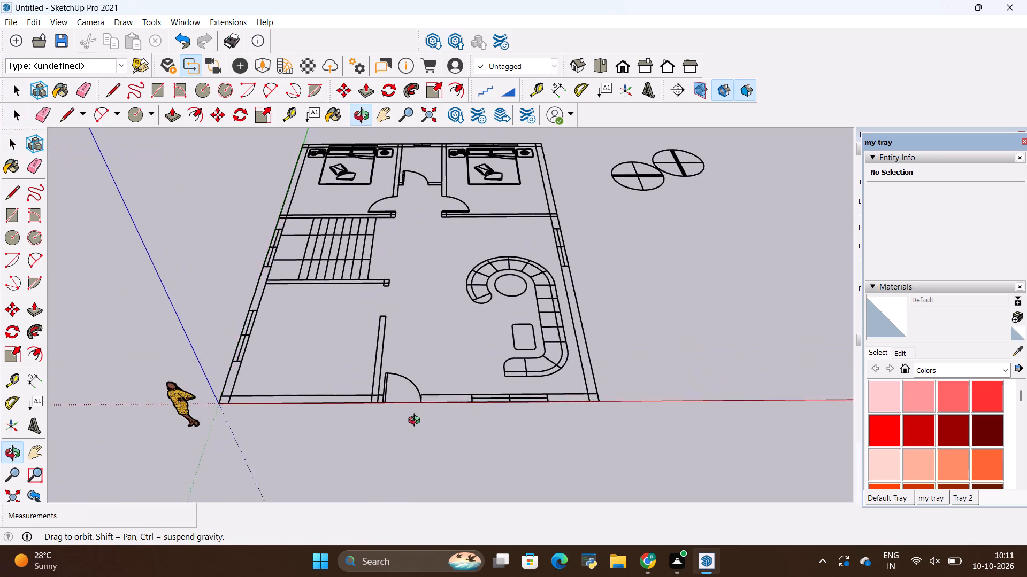
middle_click_drag(417, 422, 401, 429)
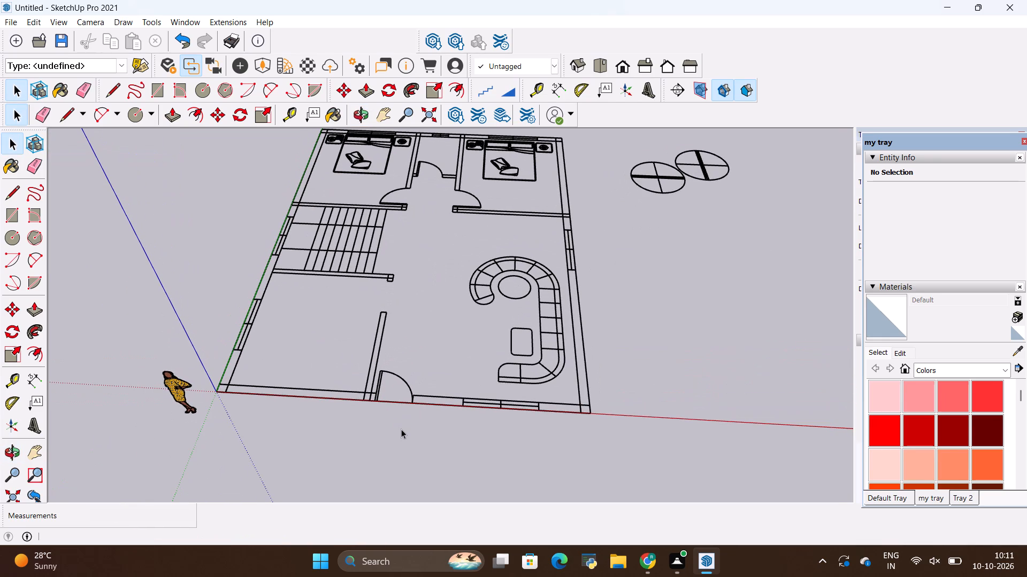
scroll(403, 429, "down", 2)
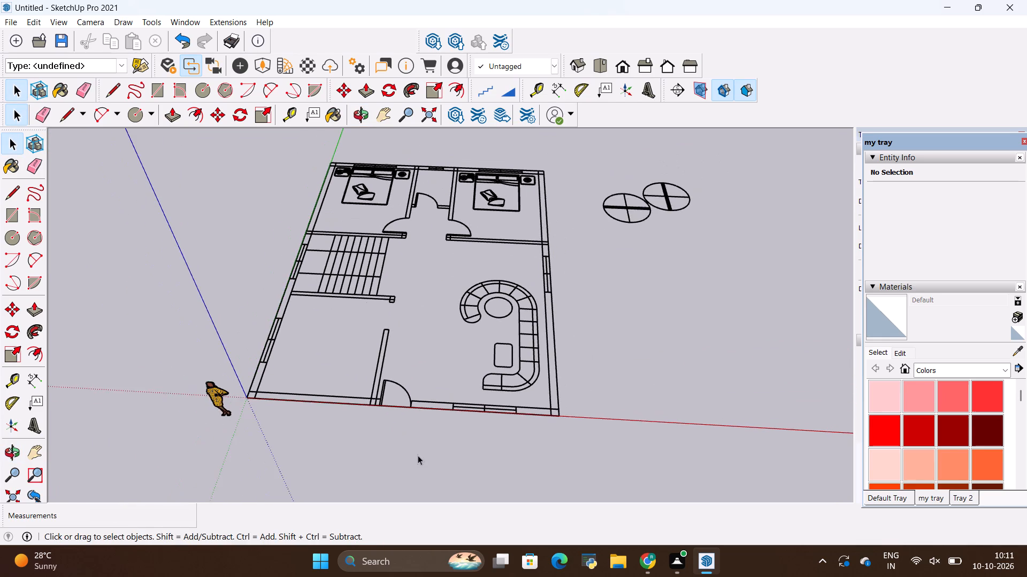
middle_click_drag(420, 458, 425, 411)
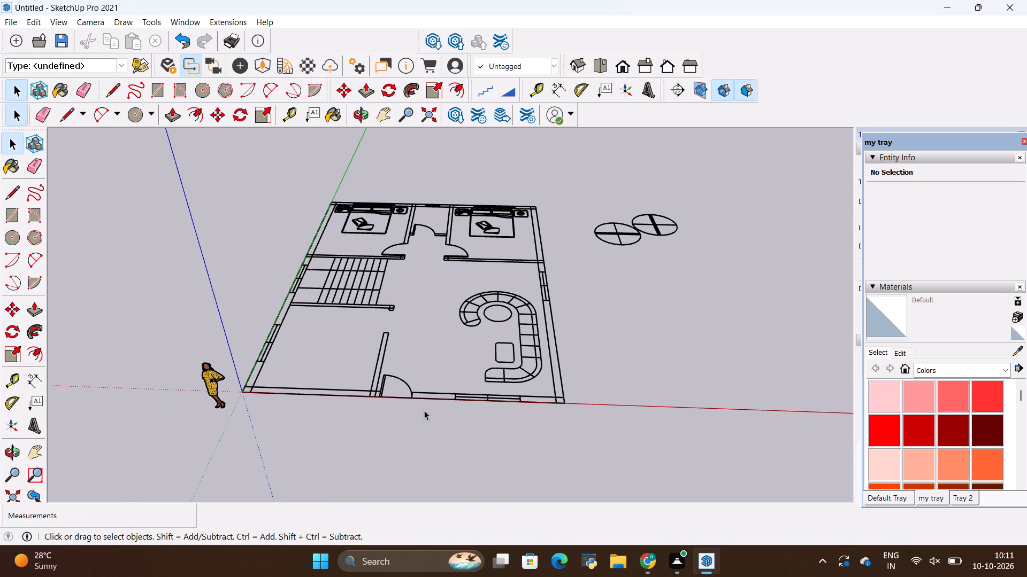
key("space")
left_click(509, 263)
scroll(390, 329, "down", 4)
middle_click_drag(472, 336, 463, 413)
scroll(471, 342, "down", 1)
right_click(485, 316)
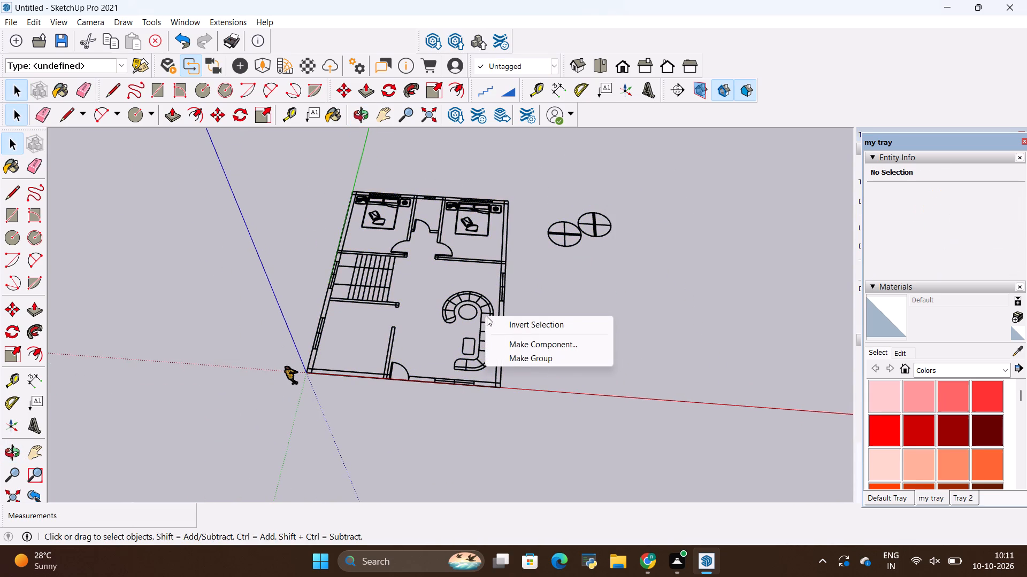
left_click(485, 307)
right_click(485, 307)
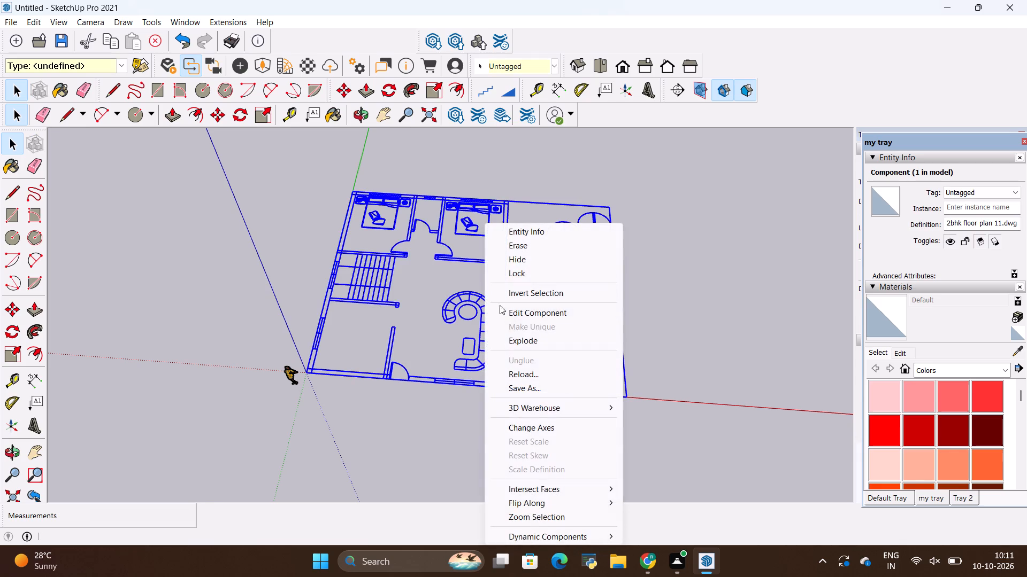
left_click(530, 338)
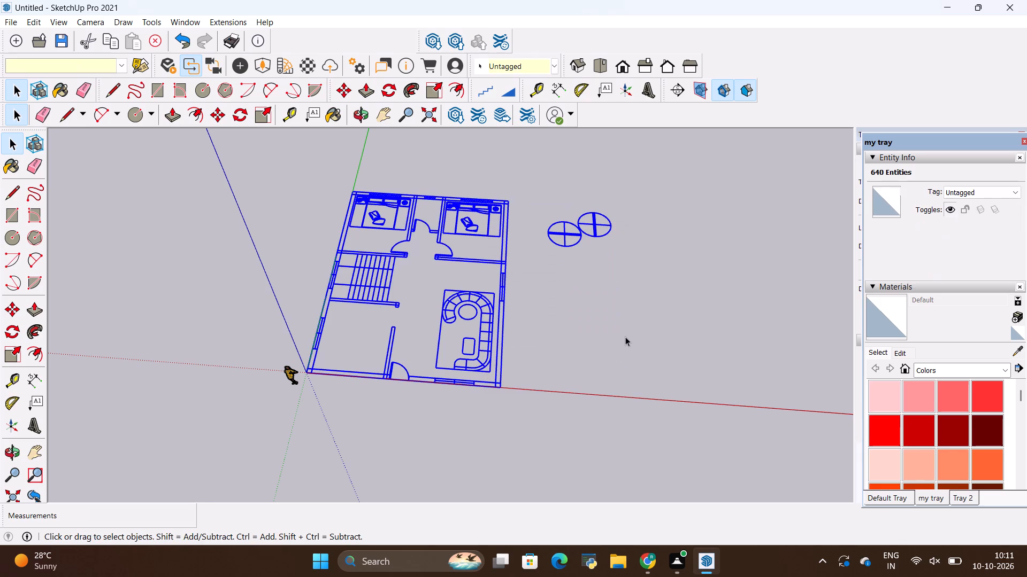
left_click(625, 337)
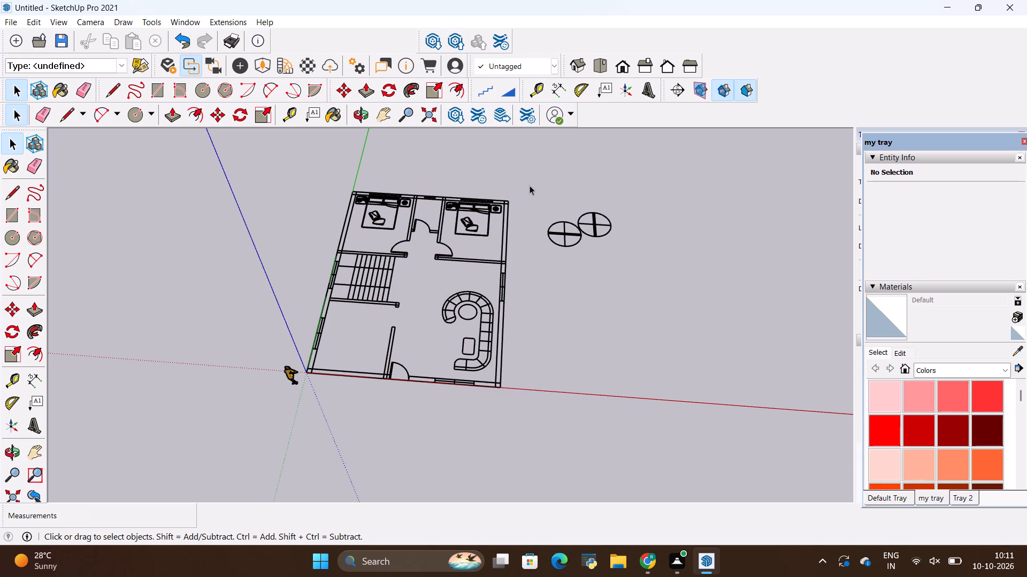
Erase the two crossed circle symbols lying outside the floor plan.
key("space")
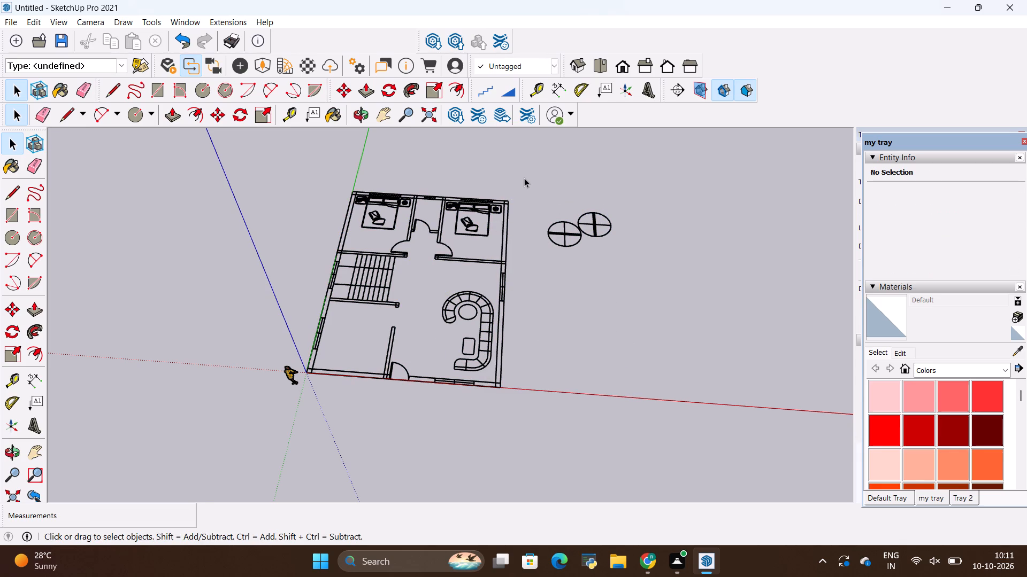
left_click(533, 175)
left_click_drag(537, 180, 658, 301)
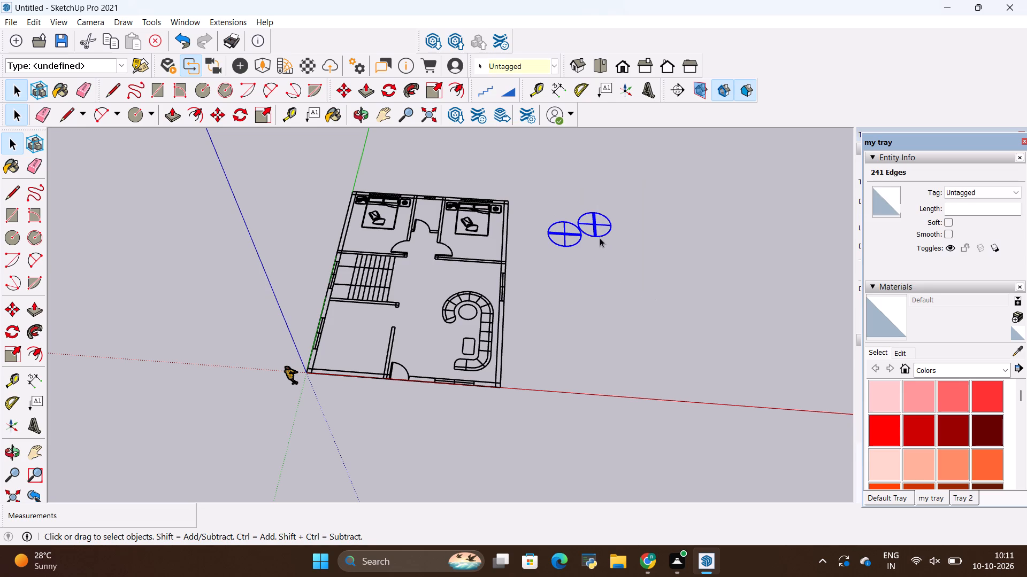
right_click(600, 238)
left_click(637, 261)
Check how the exploded plan is divided by selecting a side-wall window edge and a bedroom's bed block.
scroll(566, 308, "down", 4)
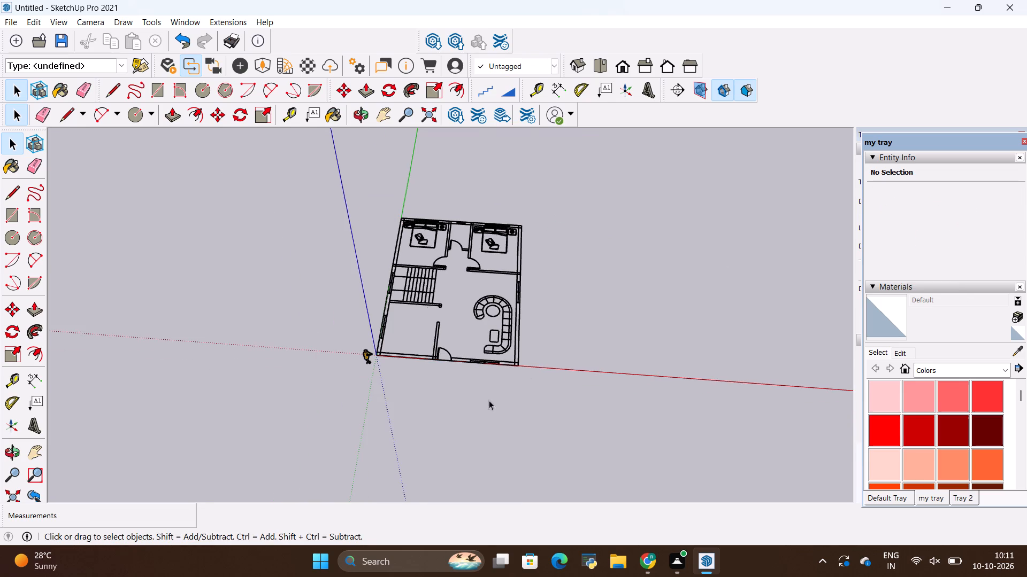
middle_click_drag(481, 405, 507, 436)
key("space")
scroll(497, 278, "up", 4)
left_click(518, 282)
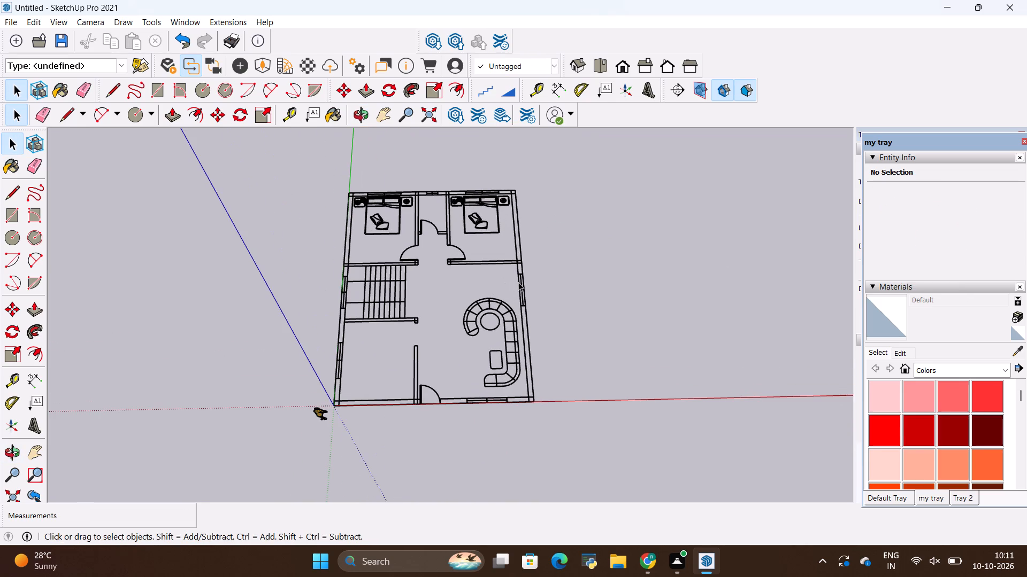
left_click(520, 284)
left_click(522, 287)
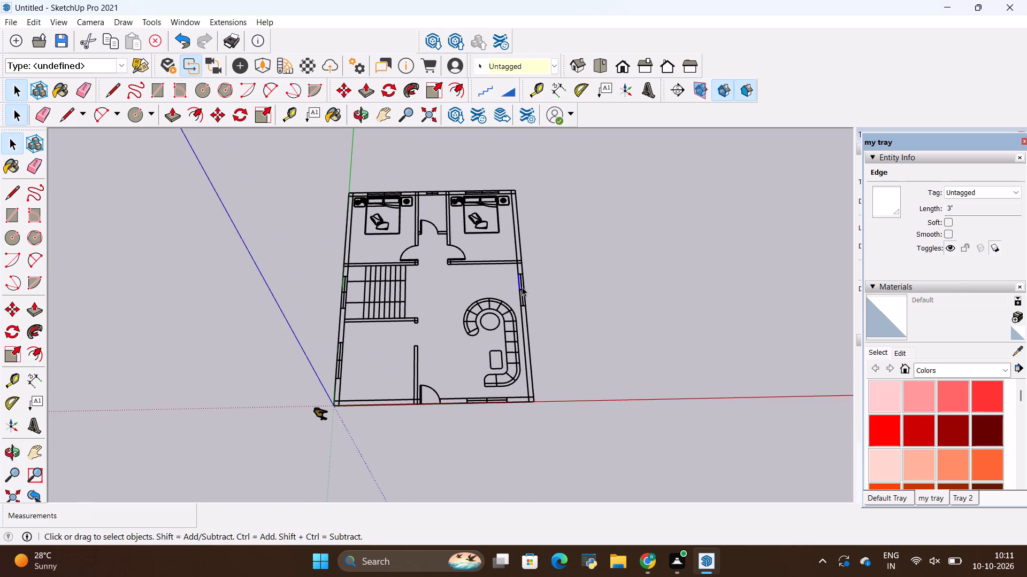
scroll(539, 327, "down", 3)
middle_click_drag(529, 396, 470, 303)
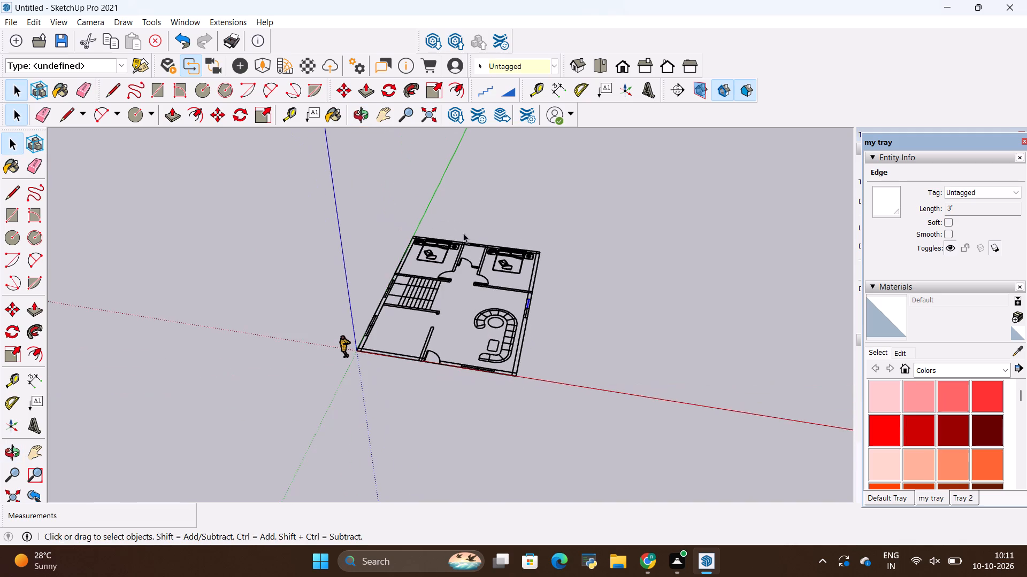
scroll(473, 215, "up", 10)
left_click(523, 264)
scroll(524, 264, "down", 4)
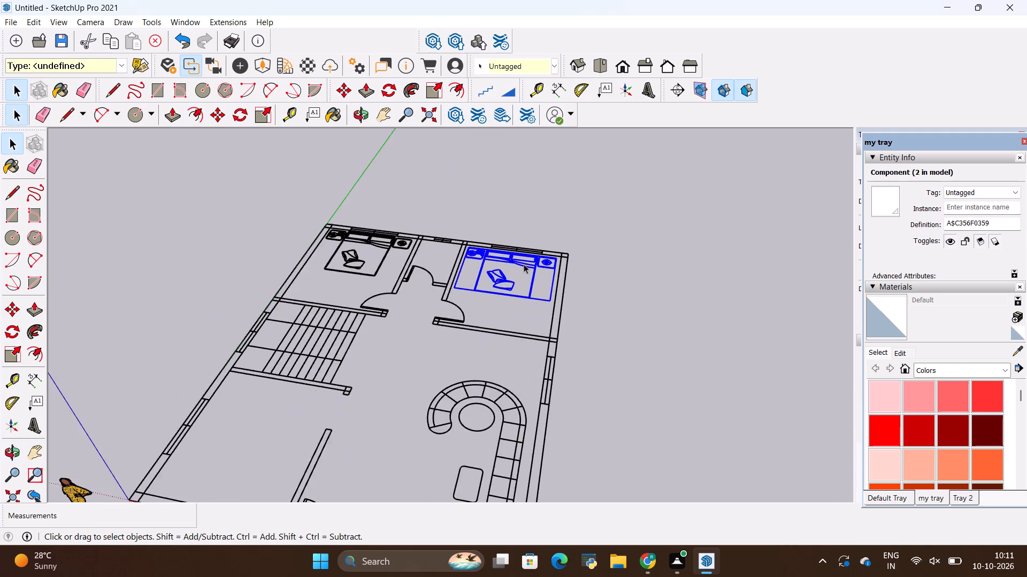
Select all the connected wall, door, window and stair edges of the plan and make them a group.
scroll(512, 243, "up", 1)
scroll(429, 319, "up", 6)
triple_click(459, 286)
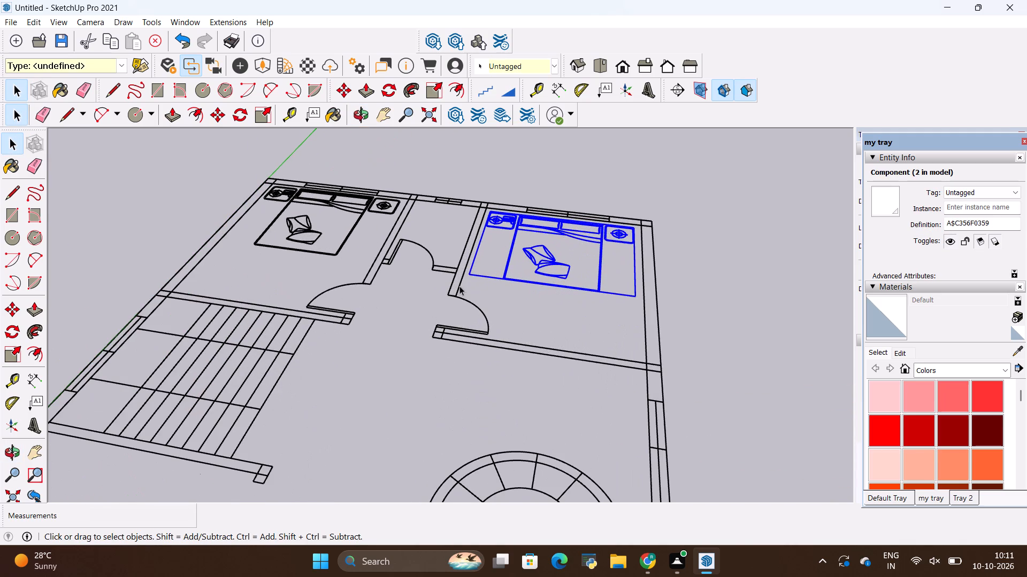
left_click(459, 286)
scroll(459, 286, "down", 11)
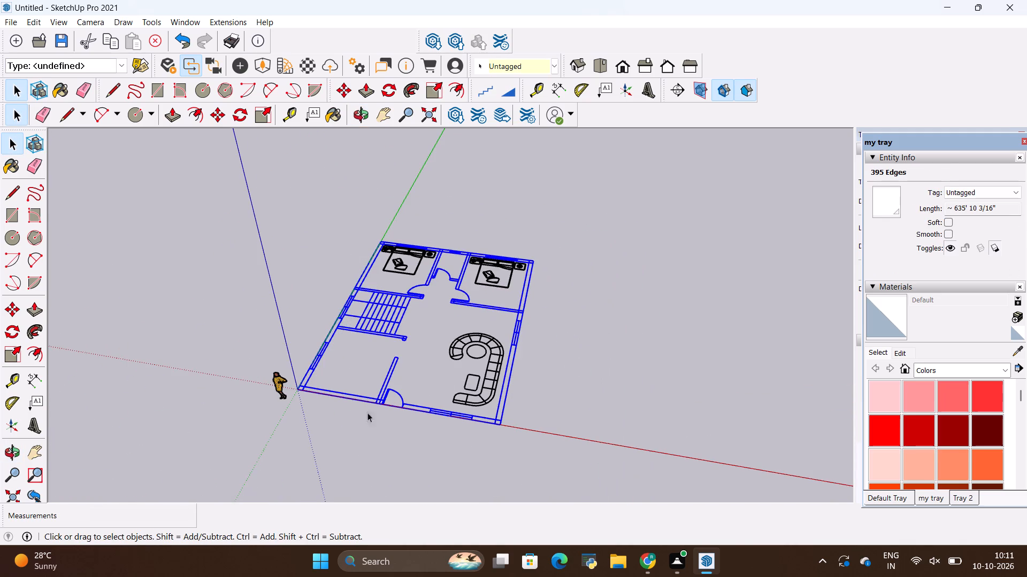
middle_click_drag(381, 366, 414, 441)
scroll(413, 440, "up", 13)
right_click(397, 426)
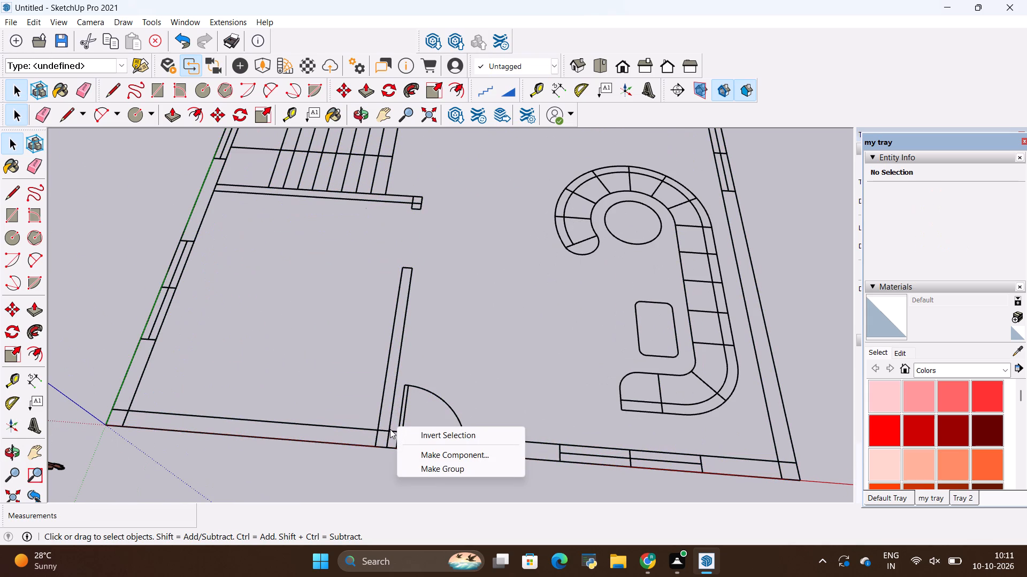
triple_click(390, 429)
right_click(390, 429)
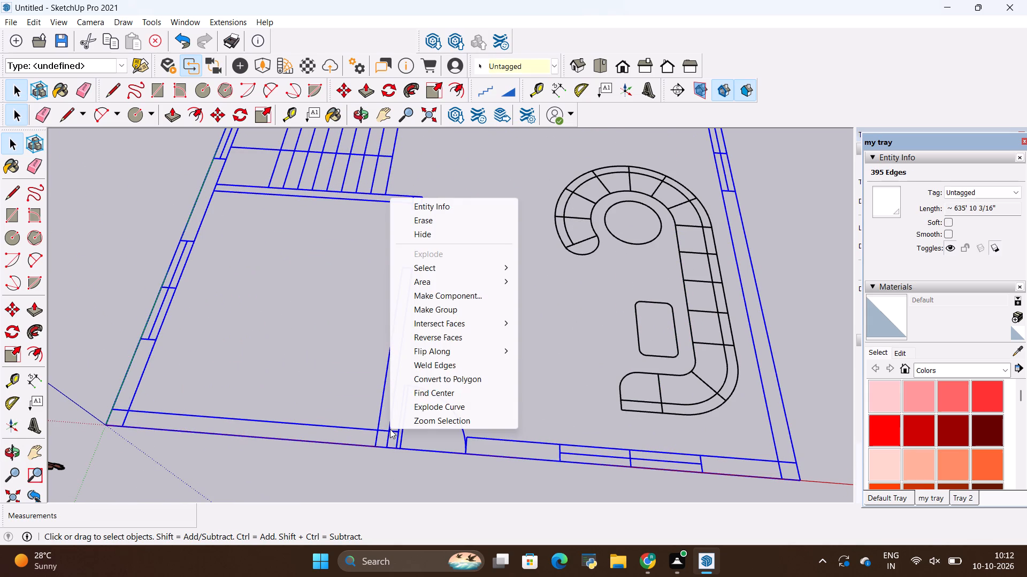
left_click(434, 310)
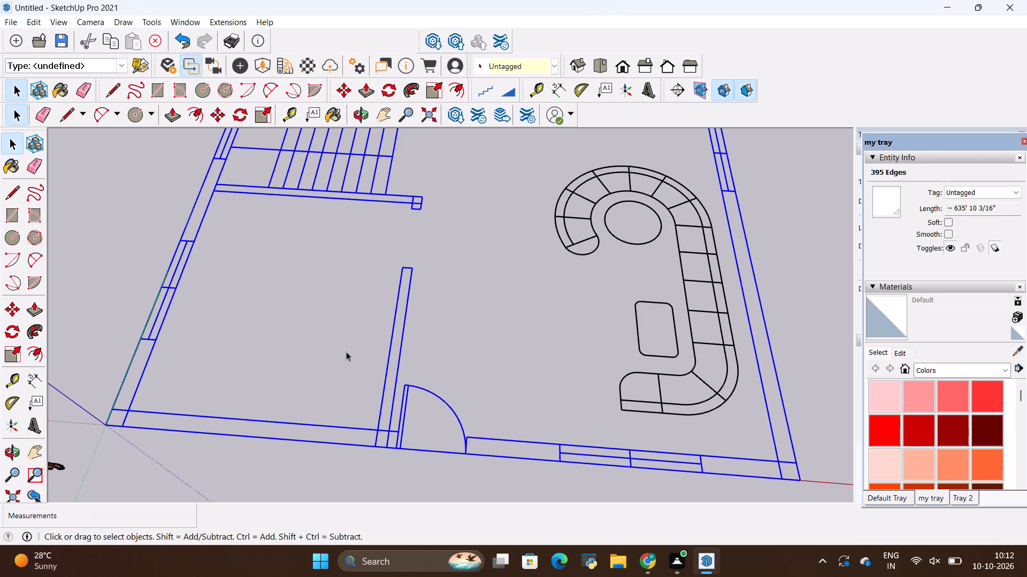
left_click(339, 354)
Check that the plan's walls, doors, windows and stairs select together as one group, testing it at the rear wall.
scroll(340, 356, "down", 13)
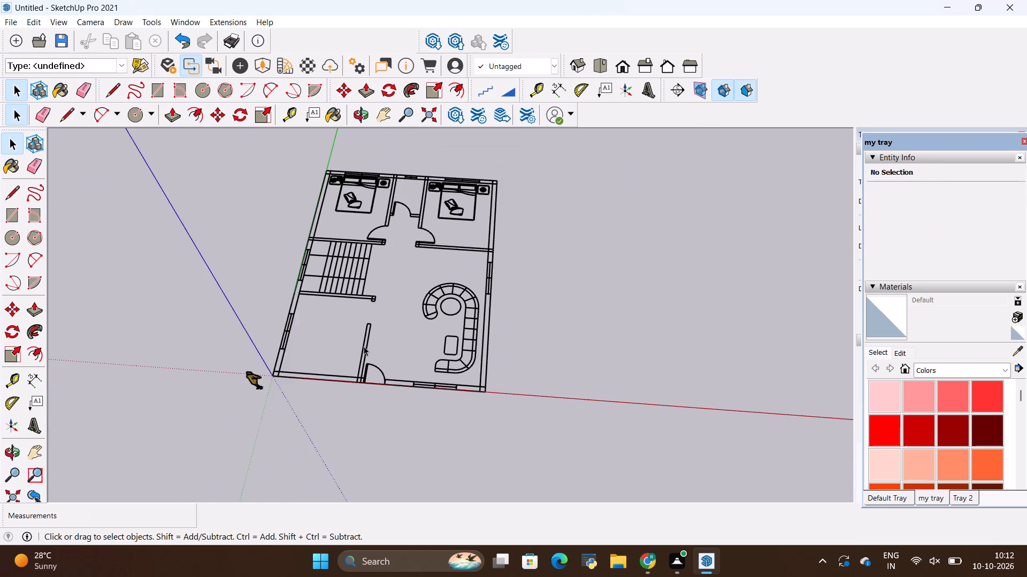
scroll(425, 177, "up", 2)
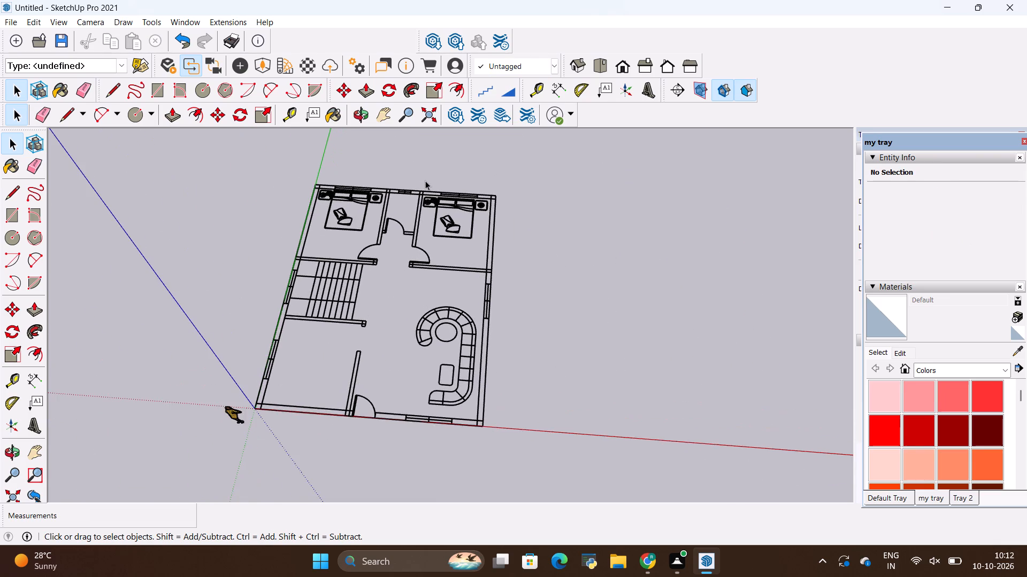
scroll(420, 180, "up", 11)
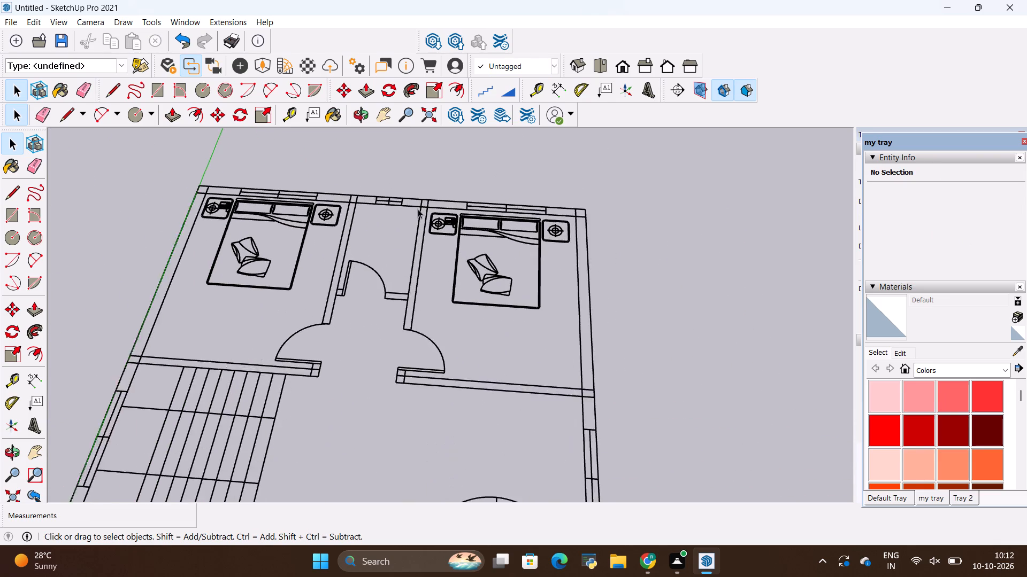
scroll(418, 209, "up", 3)
key("space")
left_click(461, 162)
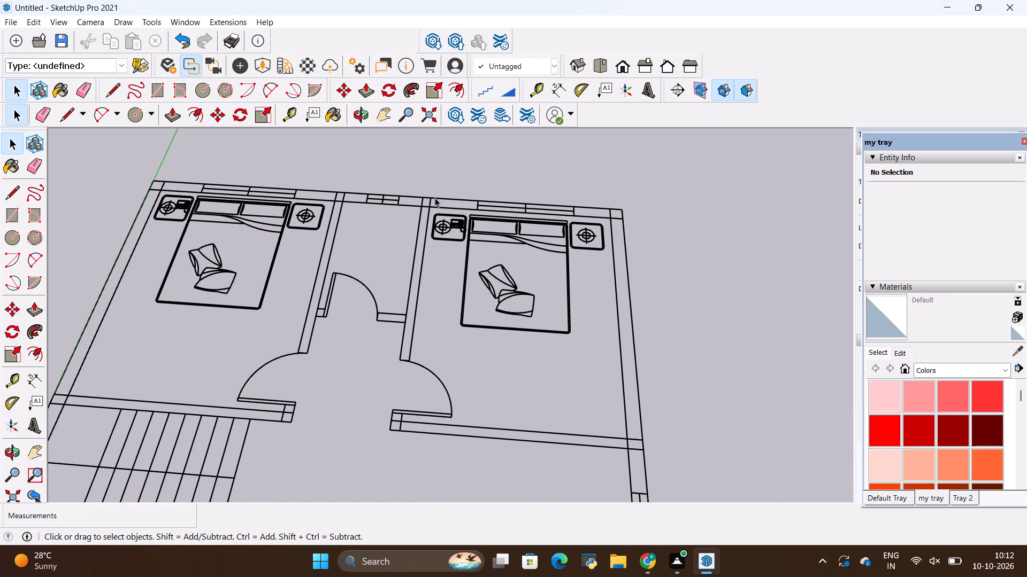
left_click(431, 199)
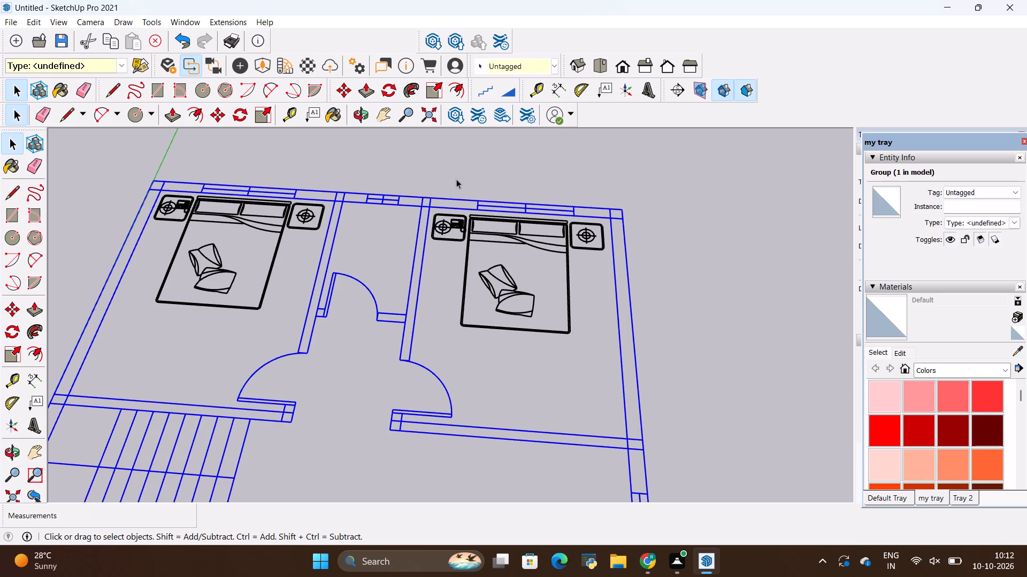
left_click(456, 179)
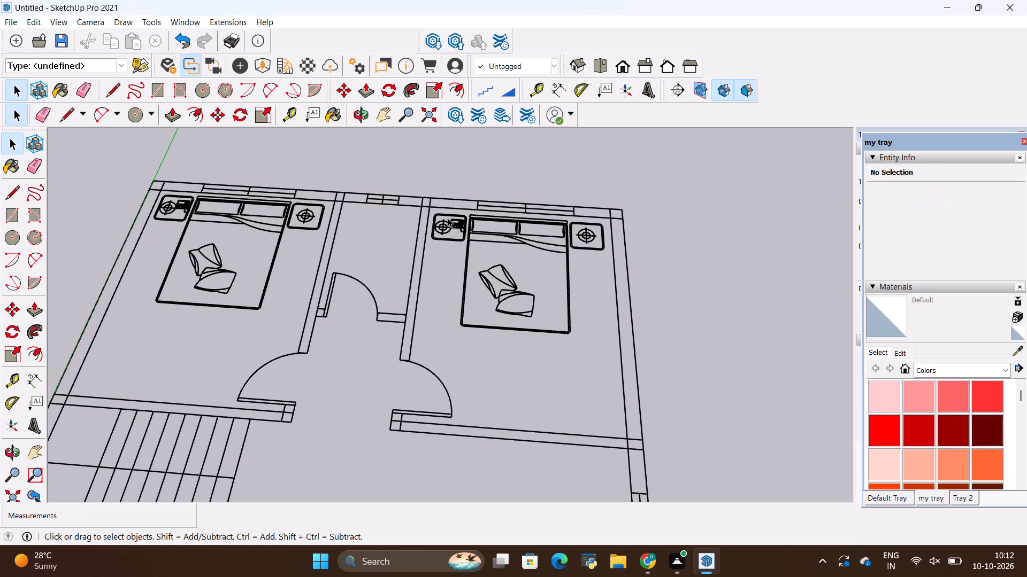
left_click(476, 205)
left_click(511, 177)
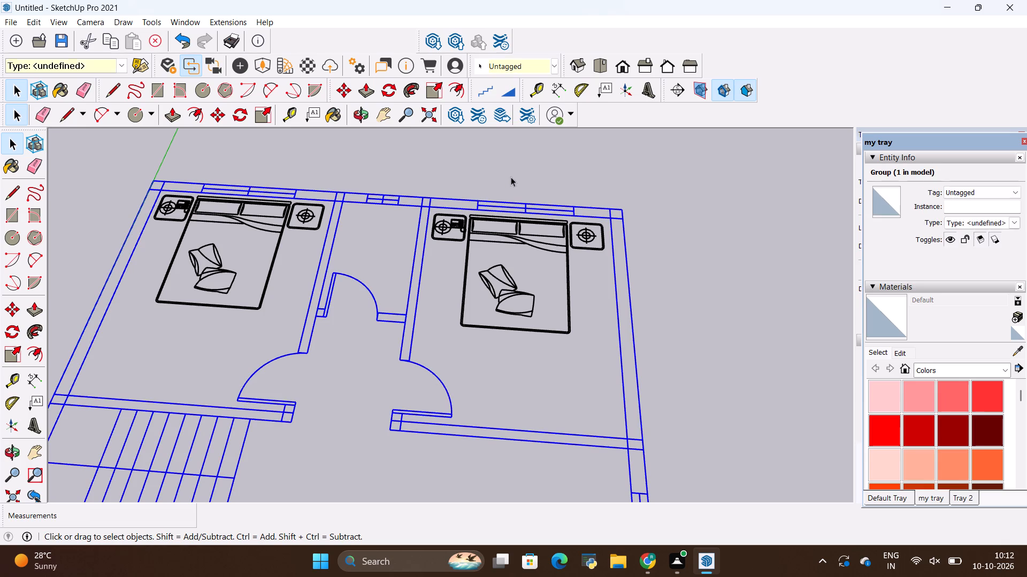
Erase the bed and nightstand components from both bedrooms, leaving the grouped walls in place.
scroll(669, 220, "down", 3)
scroll(495, 199, "up", 6)
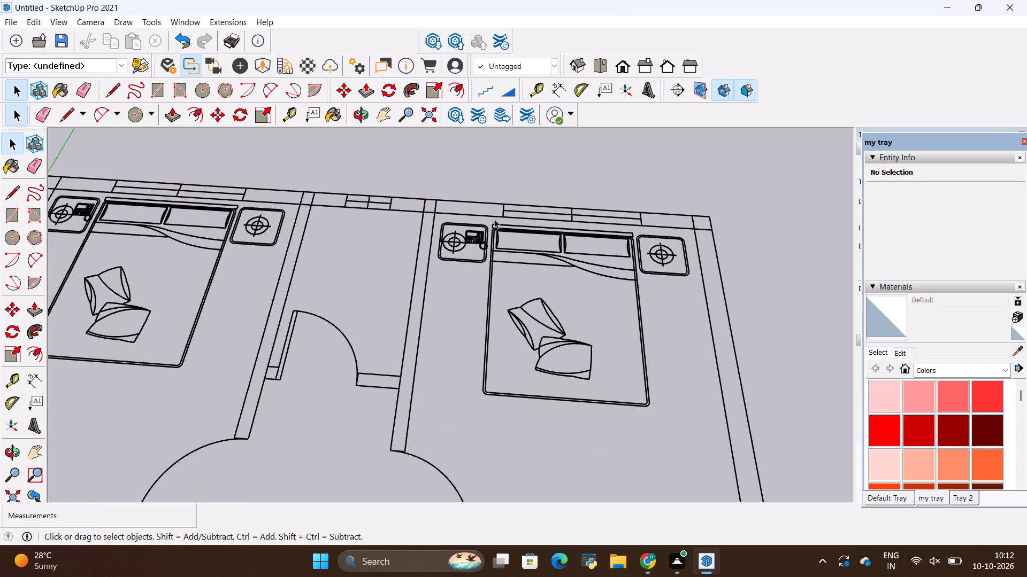
left_click(492, 230)
right_click(492, 230)
left_click(519, 229)
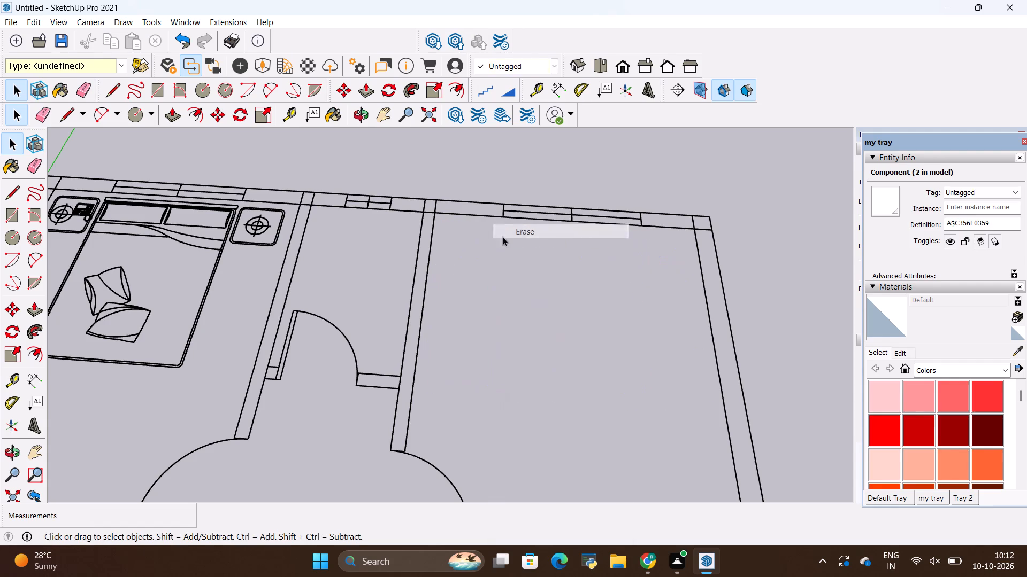
scroll(400, 289, "down", 7)
scroll(291, 243, "up", 4)
left_click(318, 243)
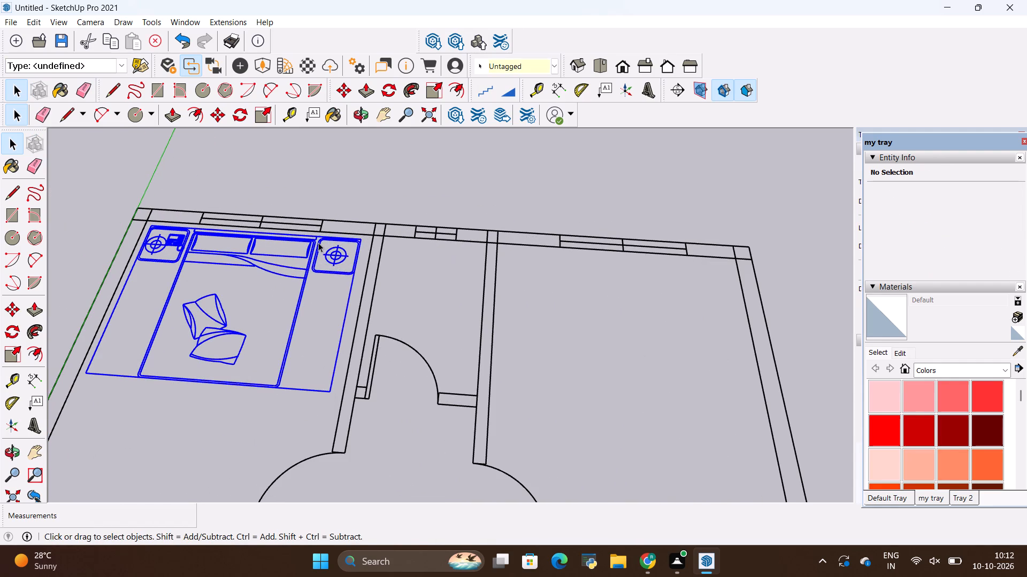
right_click(318, 243)
left_click(348, 233)
Erase the curved sofa and table component from the living area.
scroll(522, 241, "down", 10)
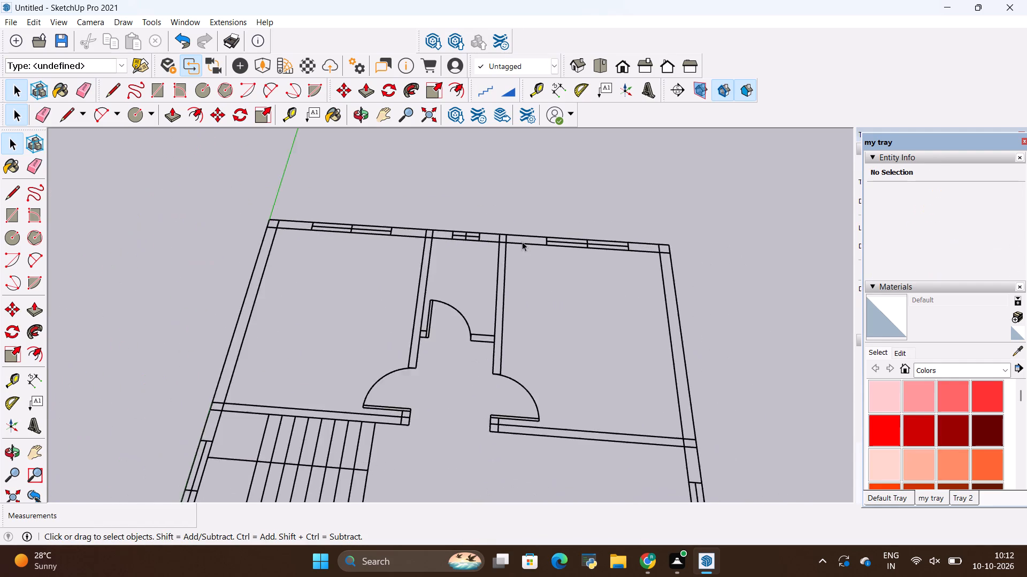
scroll(522, 241, "down", 7)
scroll(533, 364, "up", 2)
right_click(533, 364)
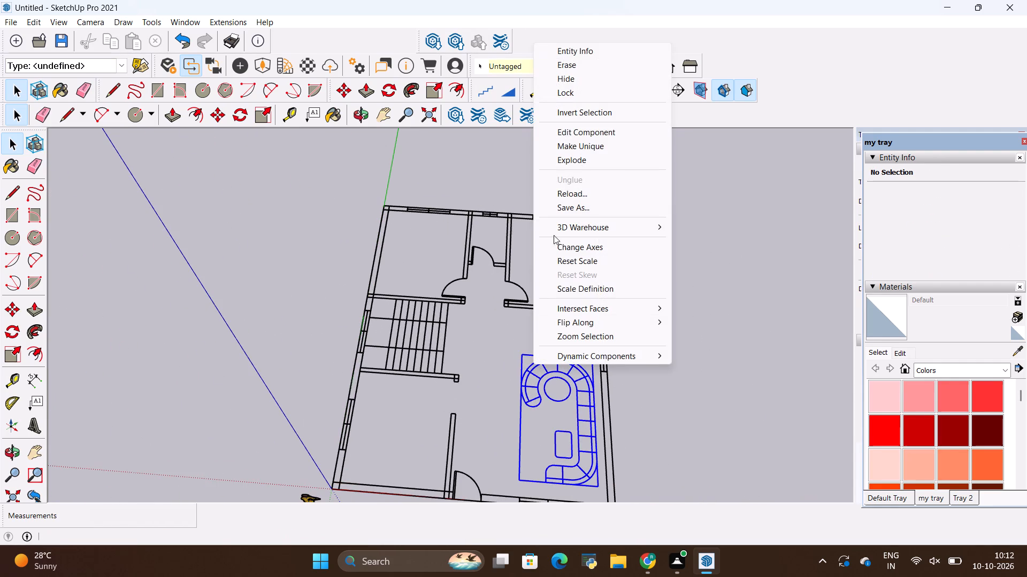
left_click(596, 65)
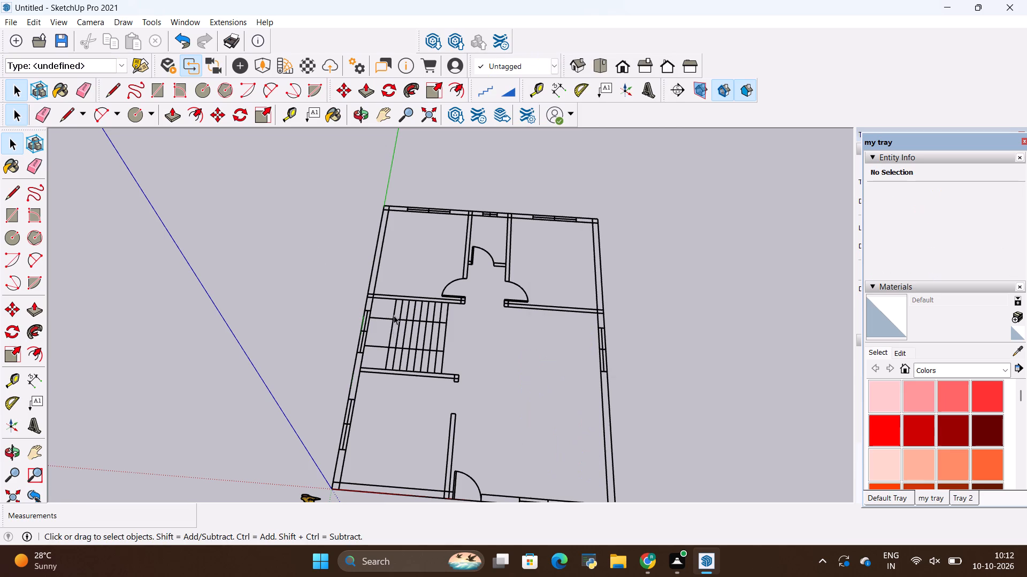
scroll(384, 288, "down", 4)
scroll(421, 333, "up", 2)
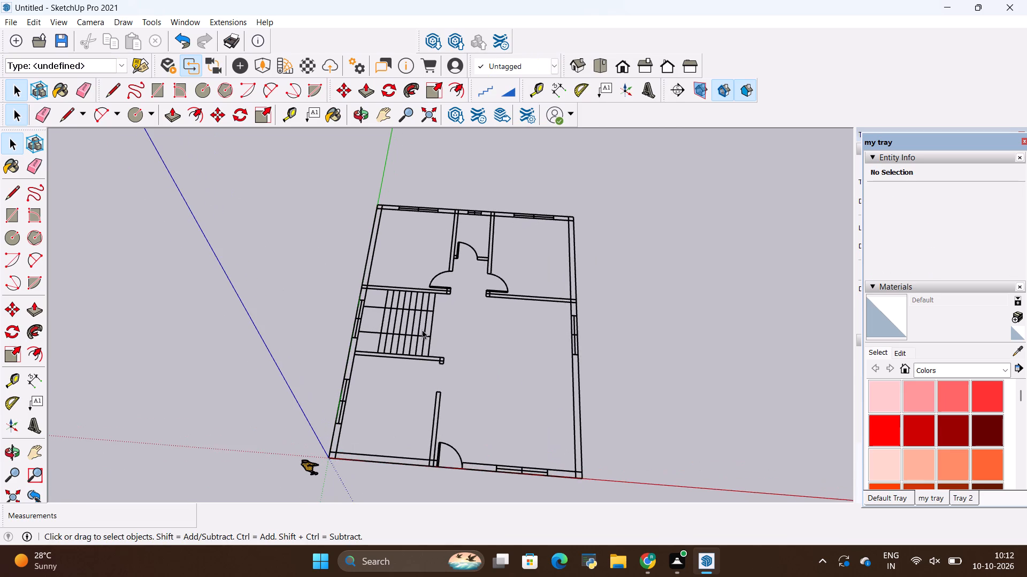
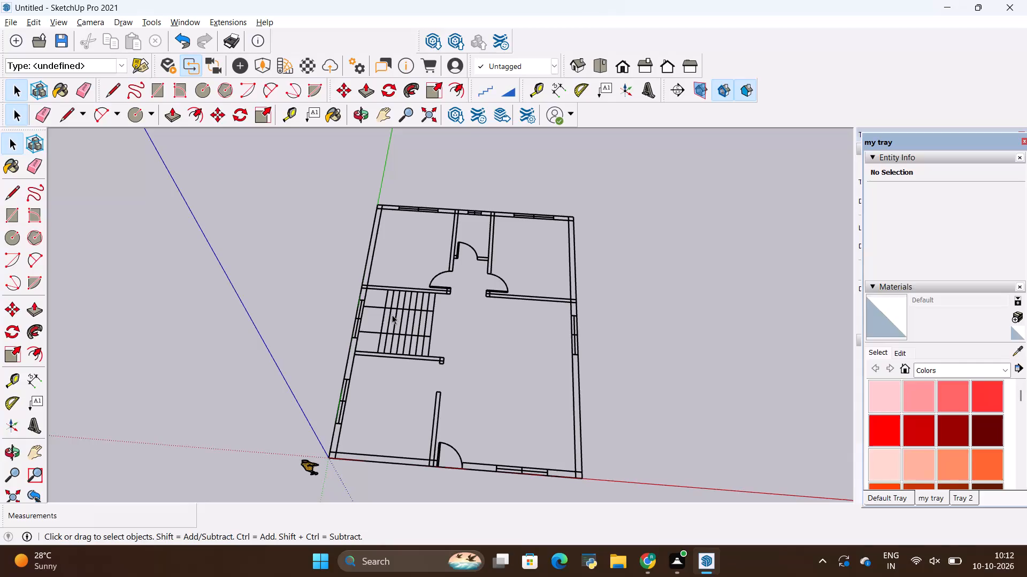
Inspect the floor plan from several angles to check the wall, door, window and stair linework for leftover furniture.
scroll(413, 249, "down", 2)
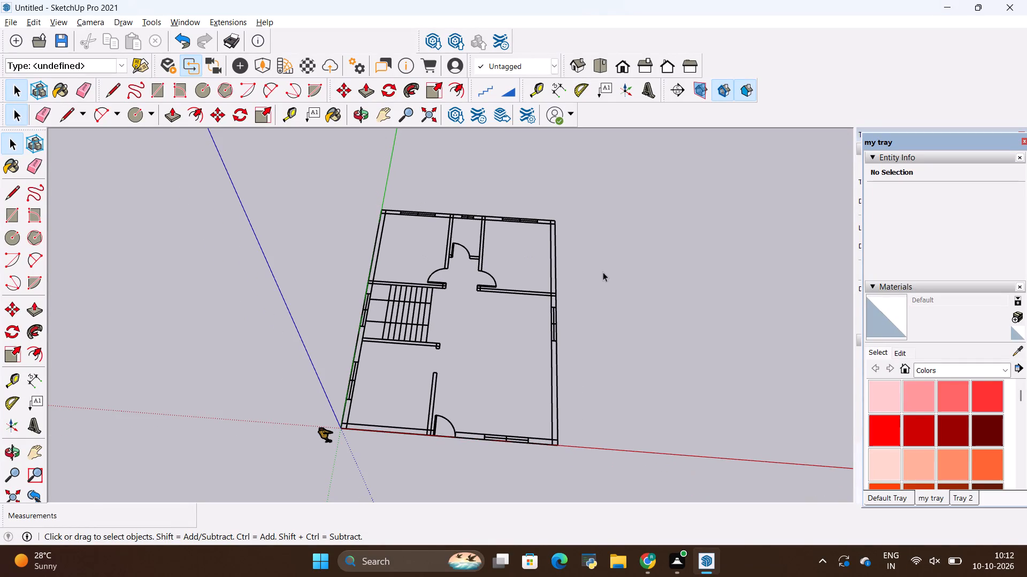
middle_click_drag(518, 337, 348, 229)
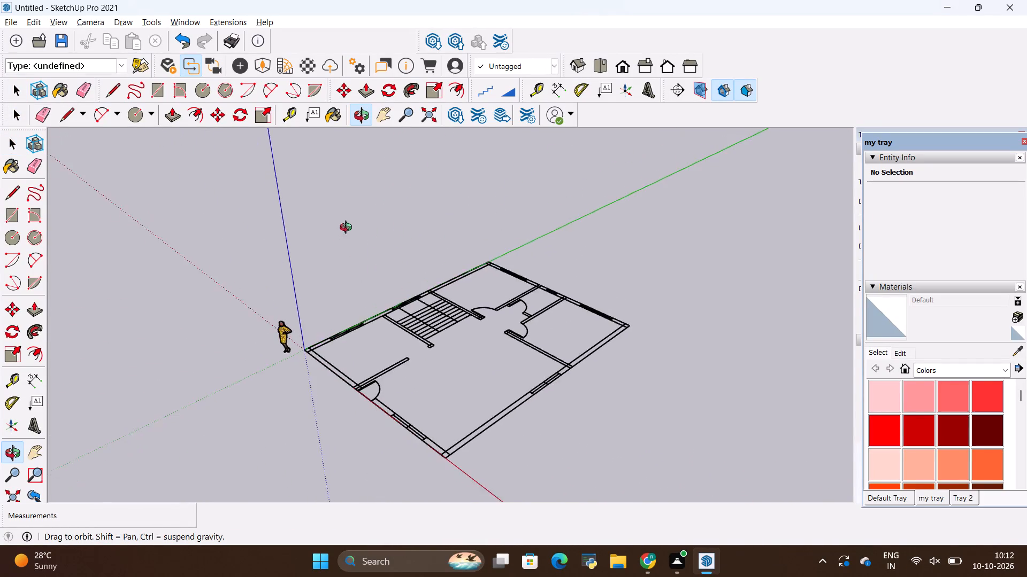
middle_click_drag(348, 229, 507, 248)
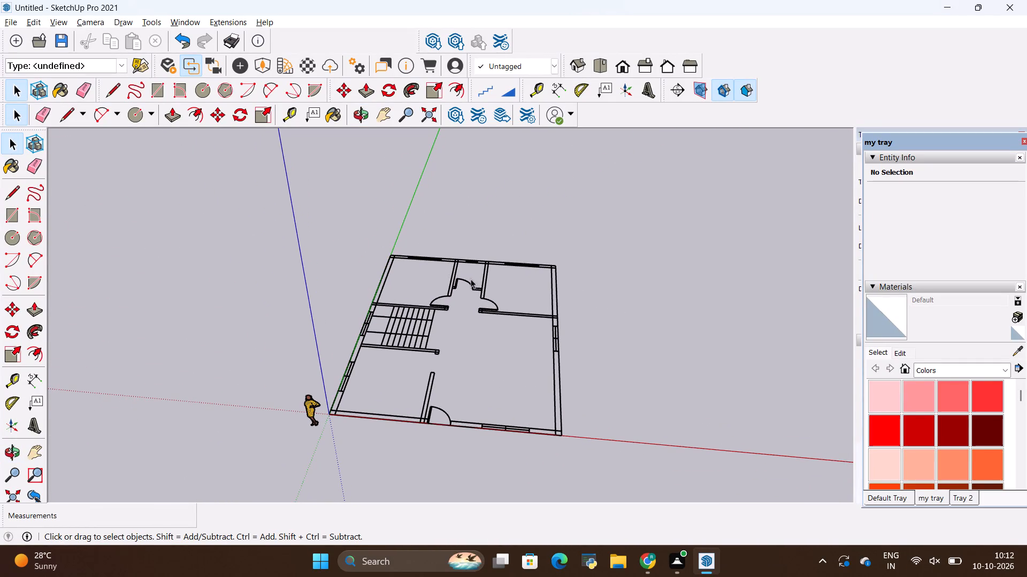
scroll(449, 412, "up", 3)
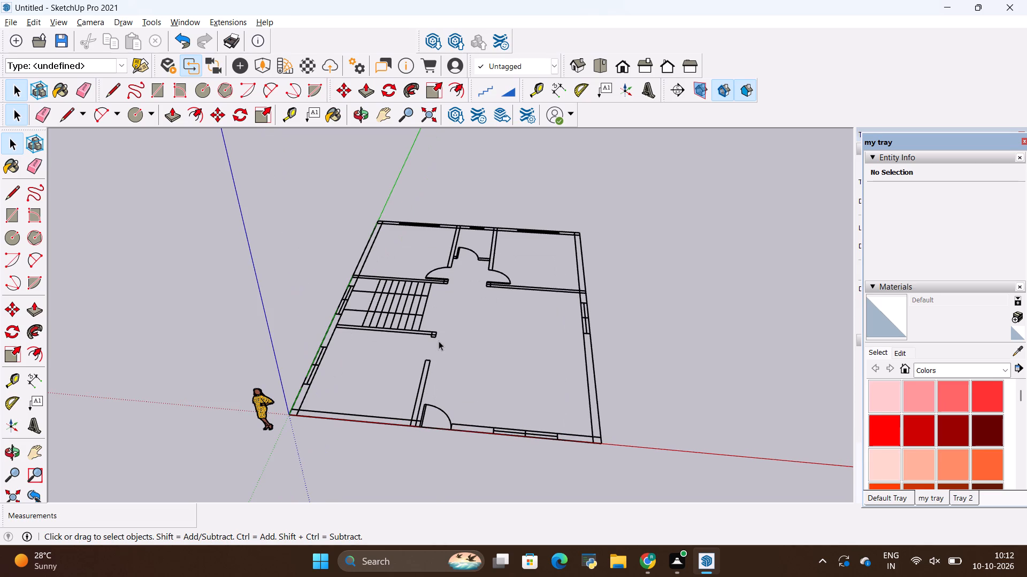
middle_click(453, 311)
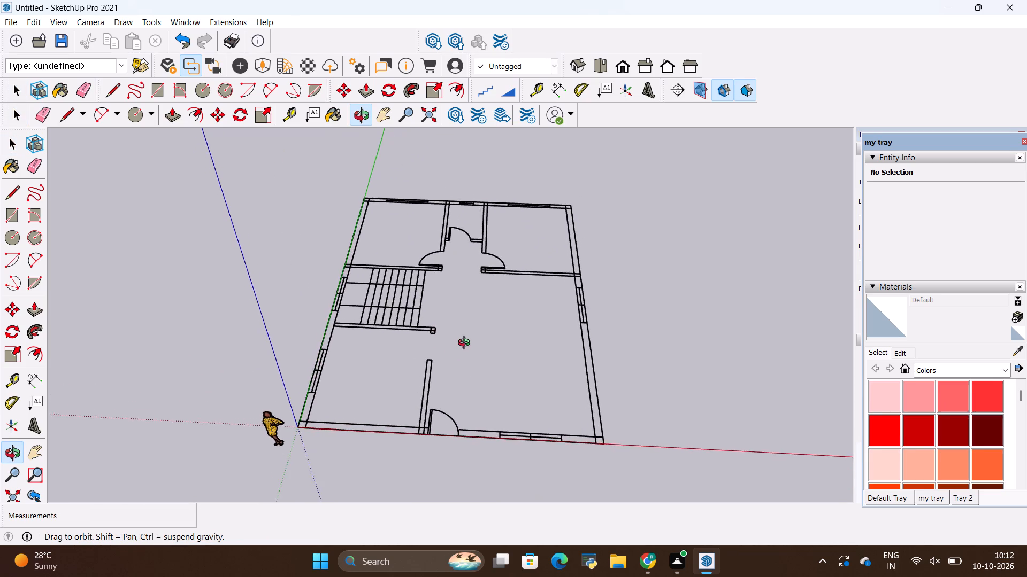
scroll(467, 313, "up", 3)
scroll(458, 309, "down", 3)
middle_click_drag(480, 317, 480, 330)
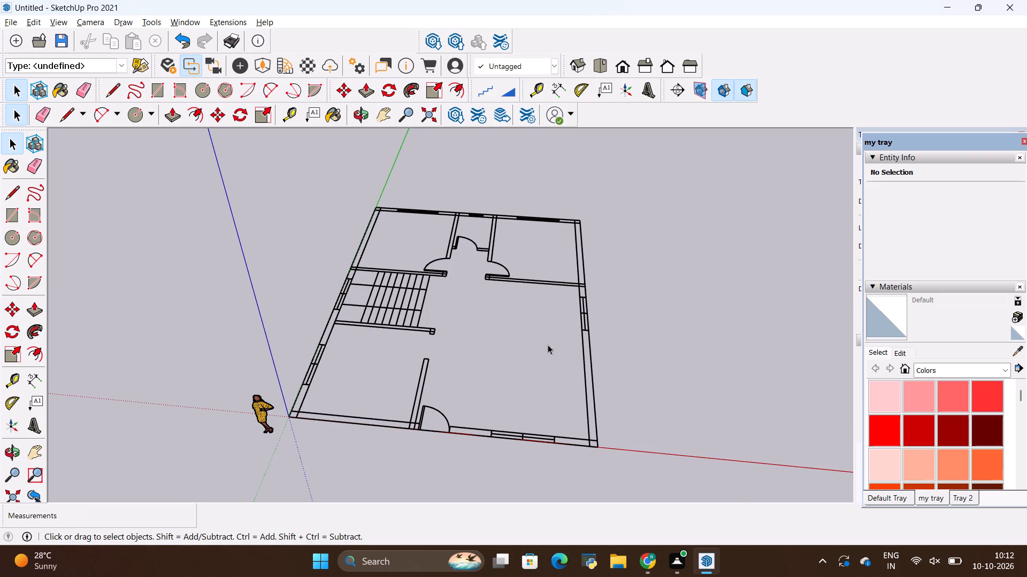
scroll(486, 271, "up", 2)
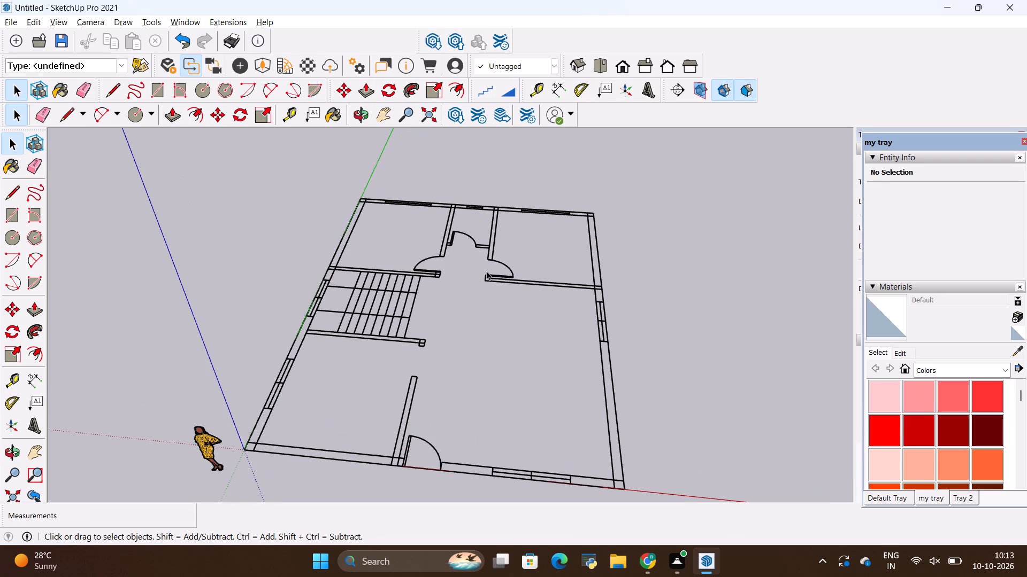
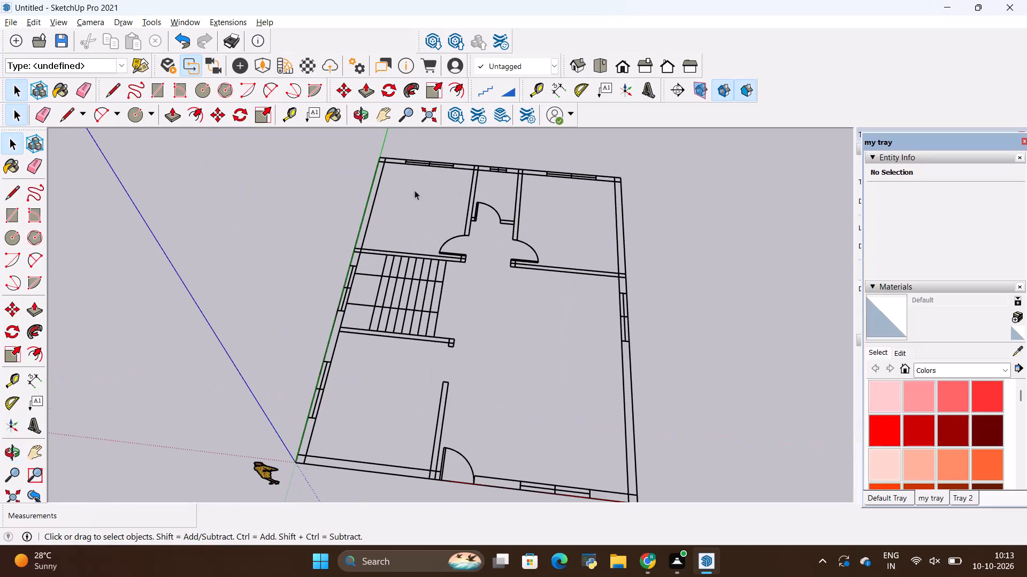
Check the grouping of the floor plan's wall and staircase linework by test-selecting it at several places.
left_click(365, 252)
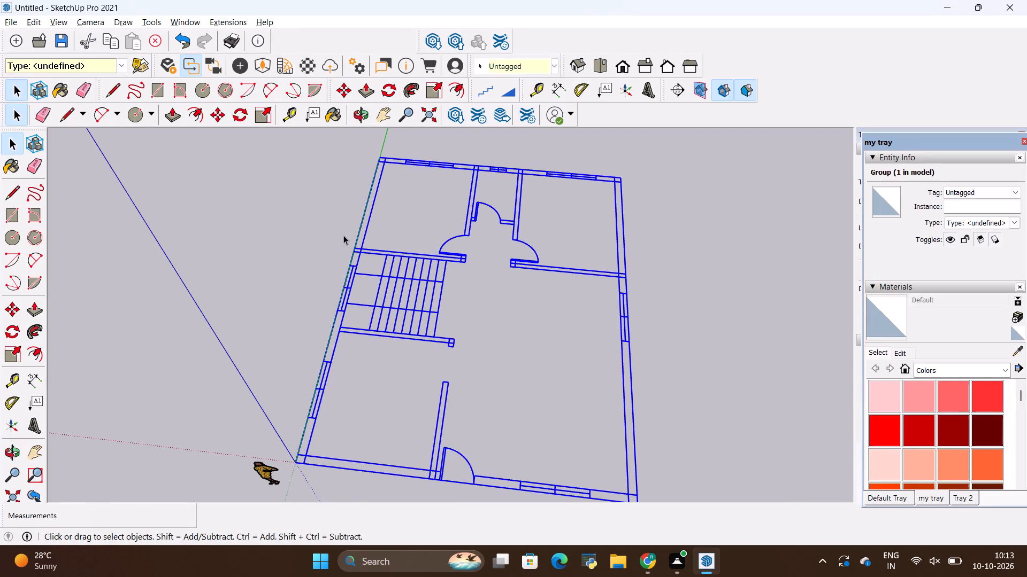
left_click(341, 233)
left_click(358, 245)
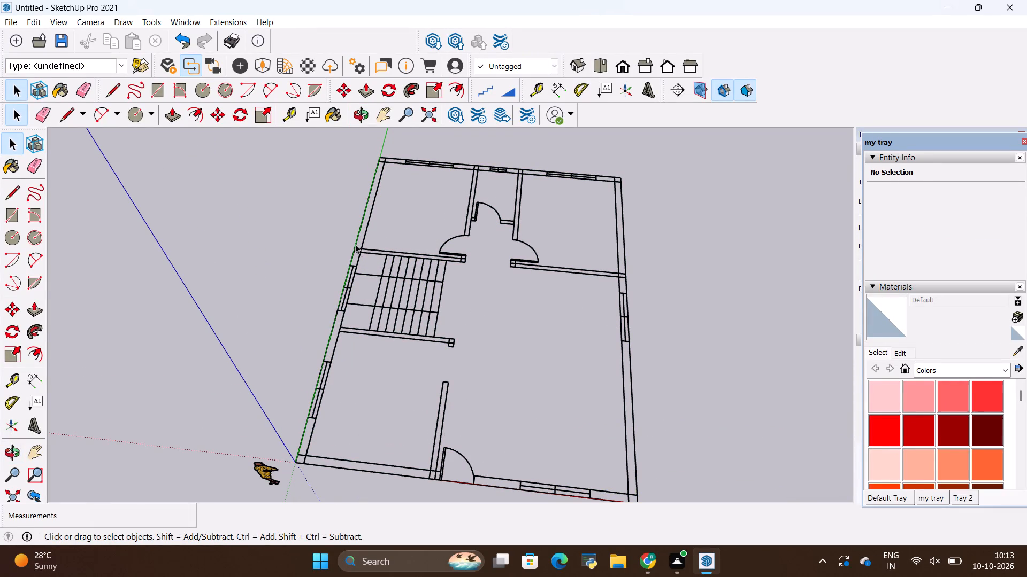
left_click(359, 247)
left_click(339, 235)
scroll(359, 242, "down", 3)
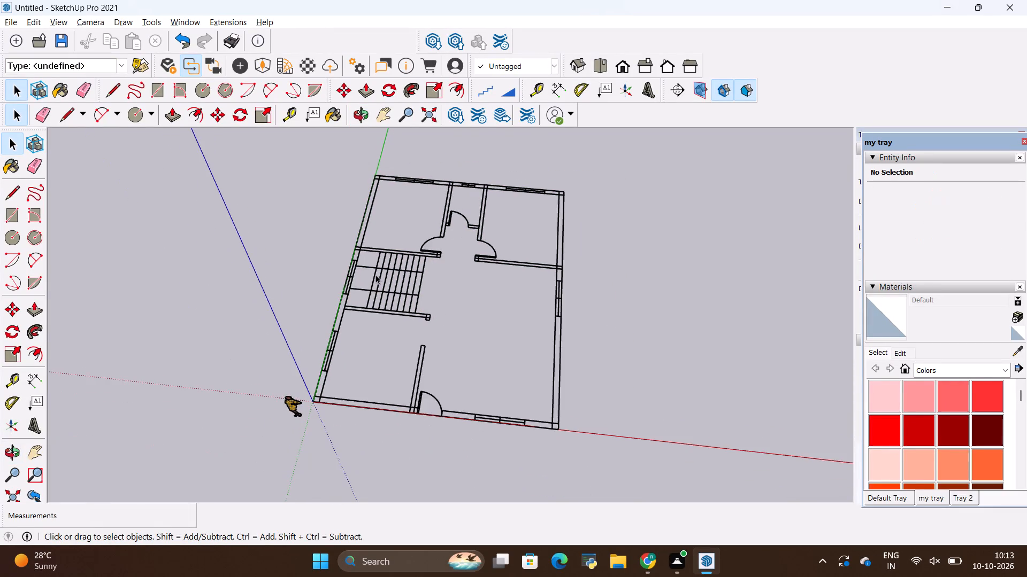
middle_click_drag(377, 276, 382, 218)
scroll(440, 193, "up", 11)
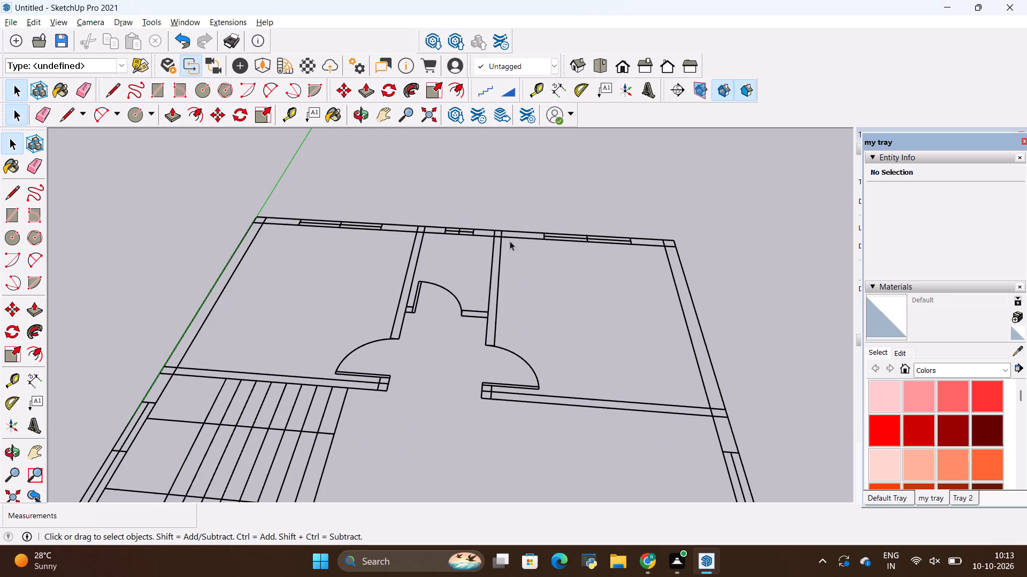
left_click(502, 236)
left_click(490, 208)
scroll(490, 208, "down", 3)
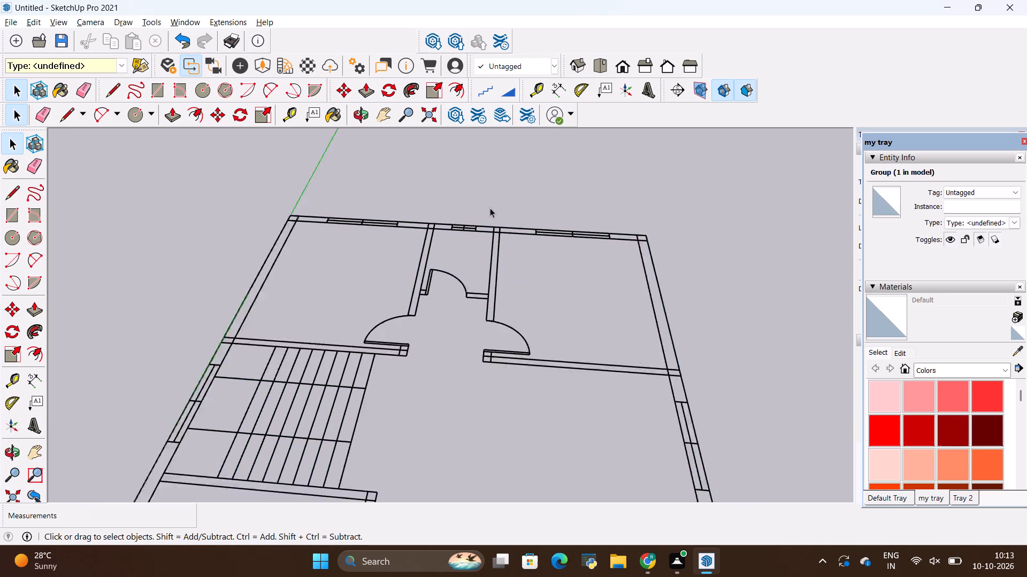
scroll(490, 208, "down", 2)
middle_click_drag(488, 213, 467, 286)
scroll(443, 263, "down", 11)
middle_click_drag(445, 315, 493, 240)
scroll(369, 326, "up", 9)
left_click(395, 333)
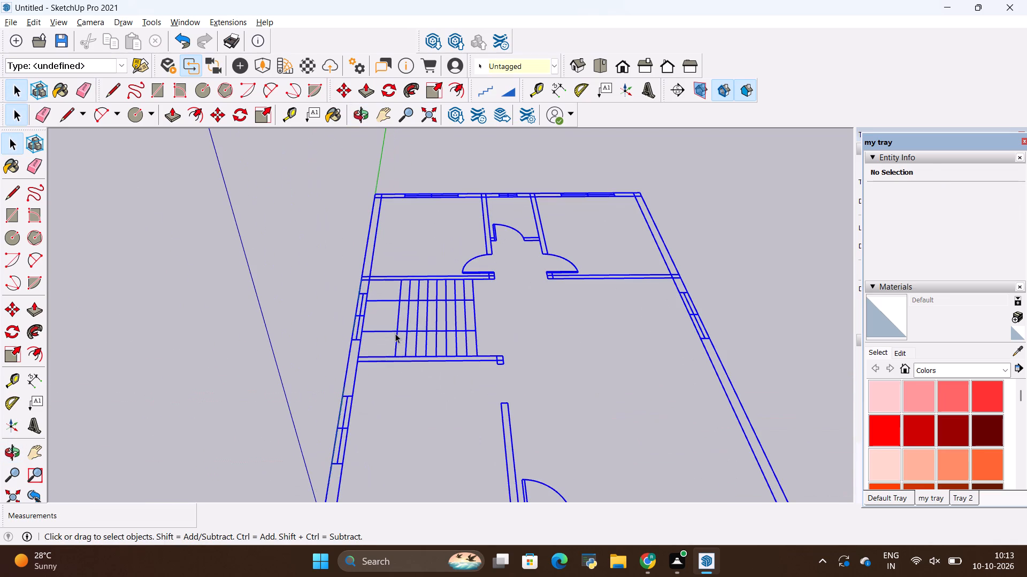
left_click(355, 262)
Examine the window linework in the rear wall of the bedroom beside the stairs and how it is grouped with the plan.
scroll(441, 183, "up", 5)
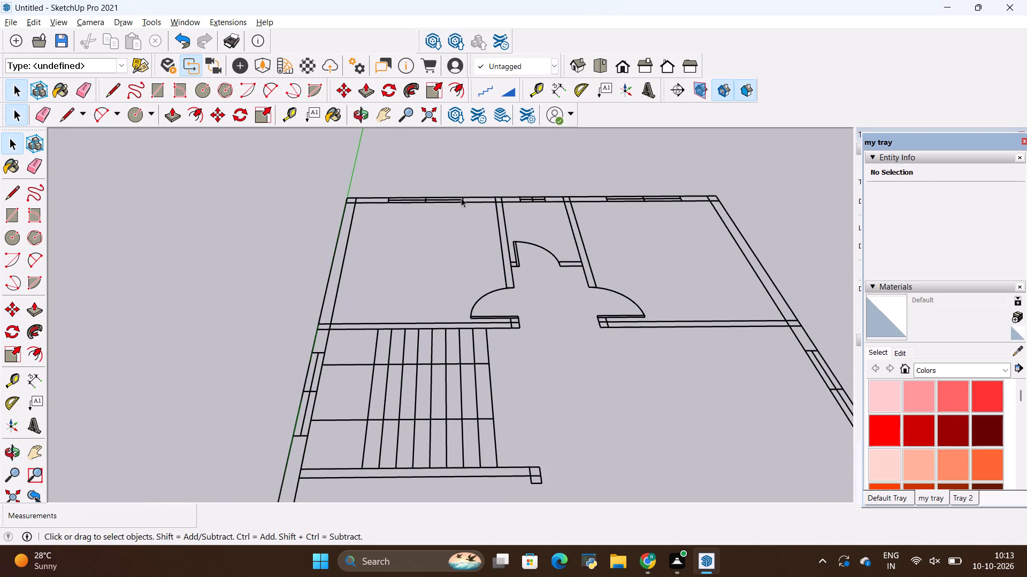
left_click(462, 200)
scroll(458, 178, "up", 2)
left_click(458, 178)
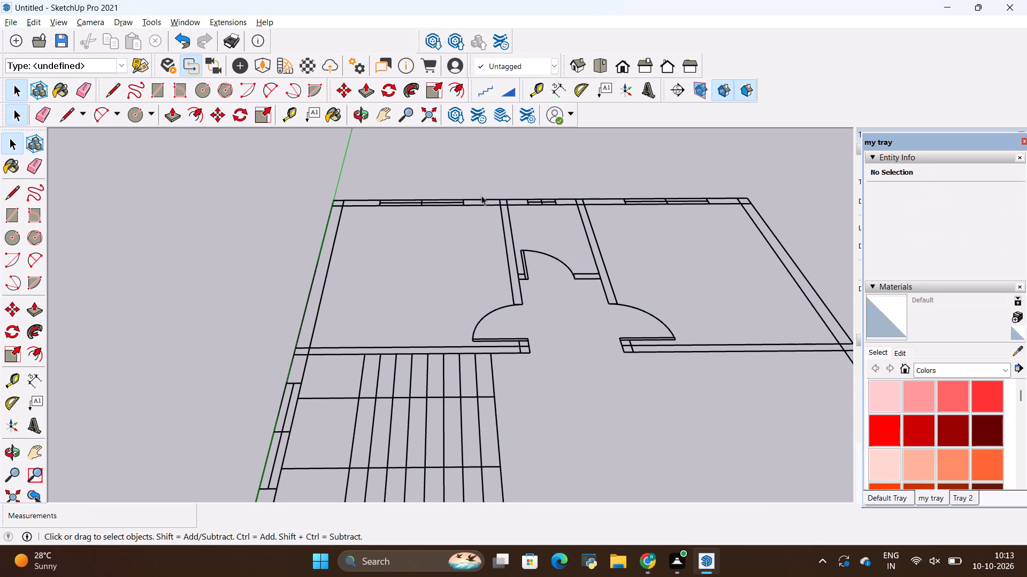
middle_click_drag(481, 196, 455, 221)
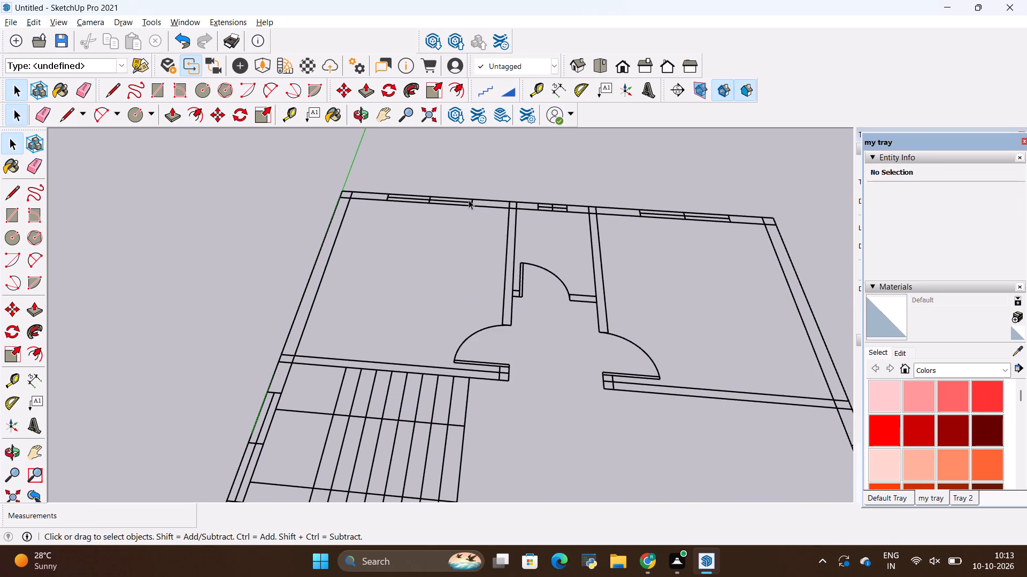
left_click(472, 202)
left_click(482, 180)
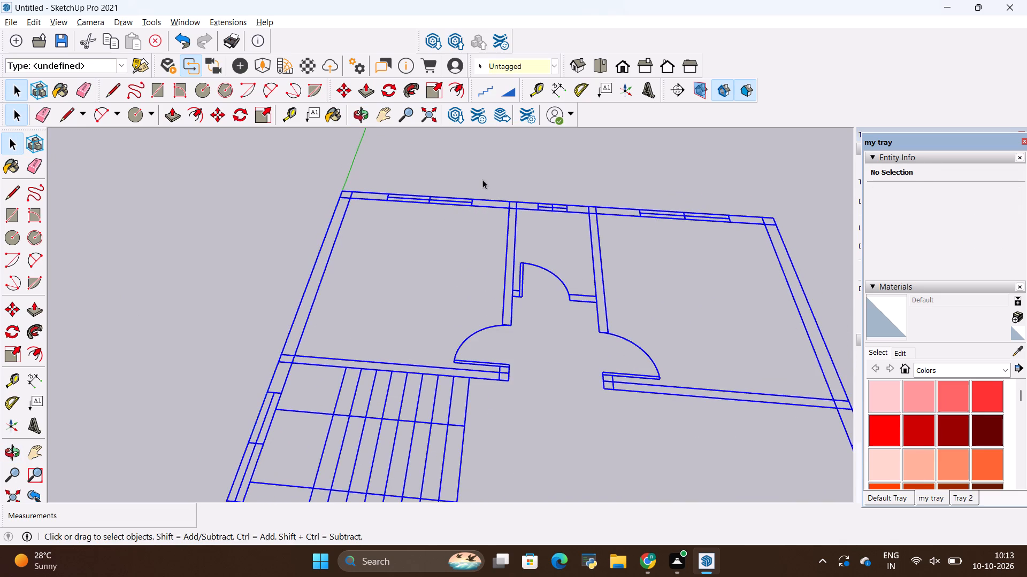
scroll(477, 190, "up", 3)
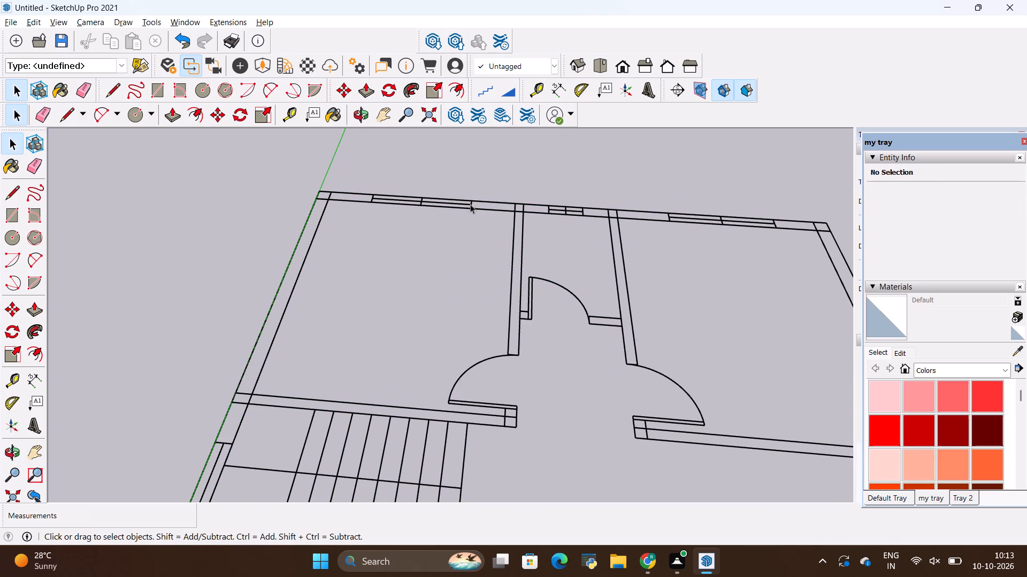
left_click(470, 204)
key("space")
left_click(468, 183)
middle_click_drag(458, 191, 458, 191)
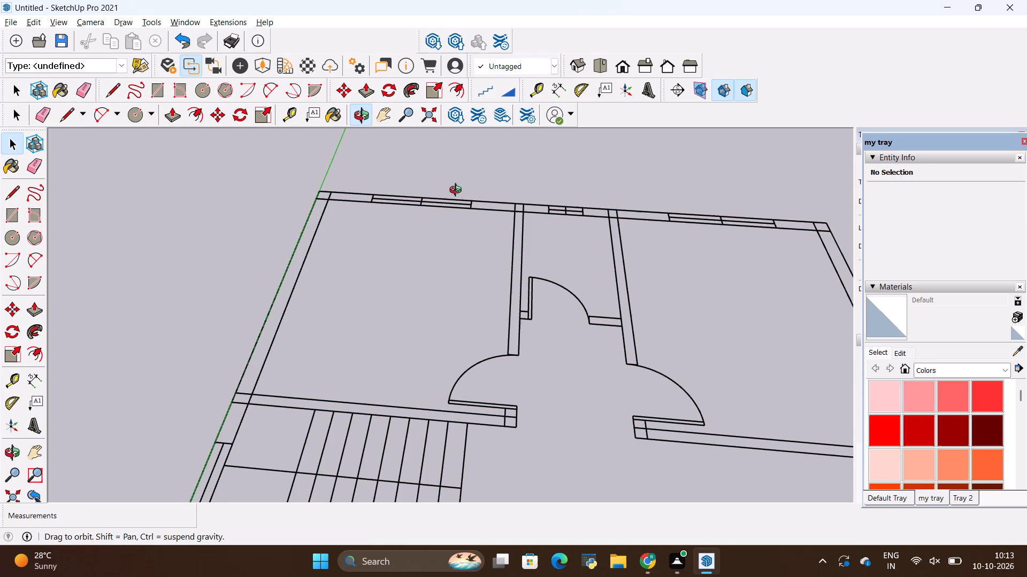
middle_click_drag(458, 191, 458, 213)
left_click(470, 204)
left_click(475, 180)
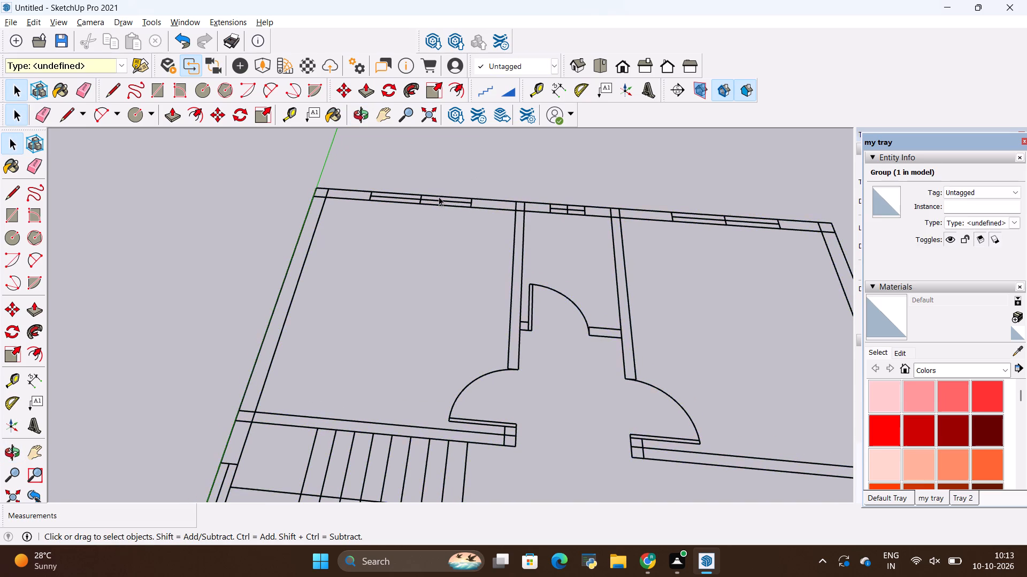
scroll(433, 199, "down", 10)
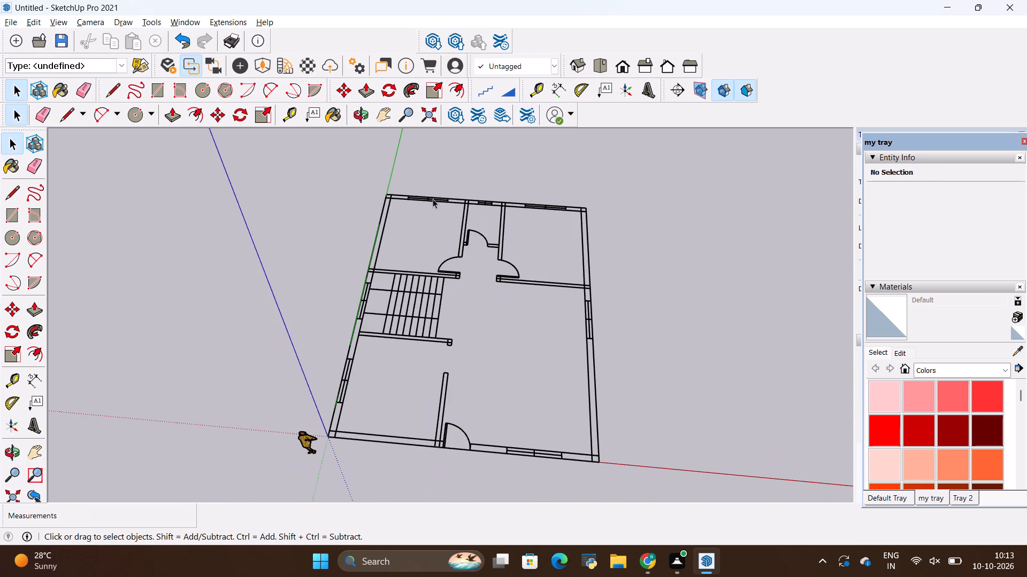
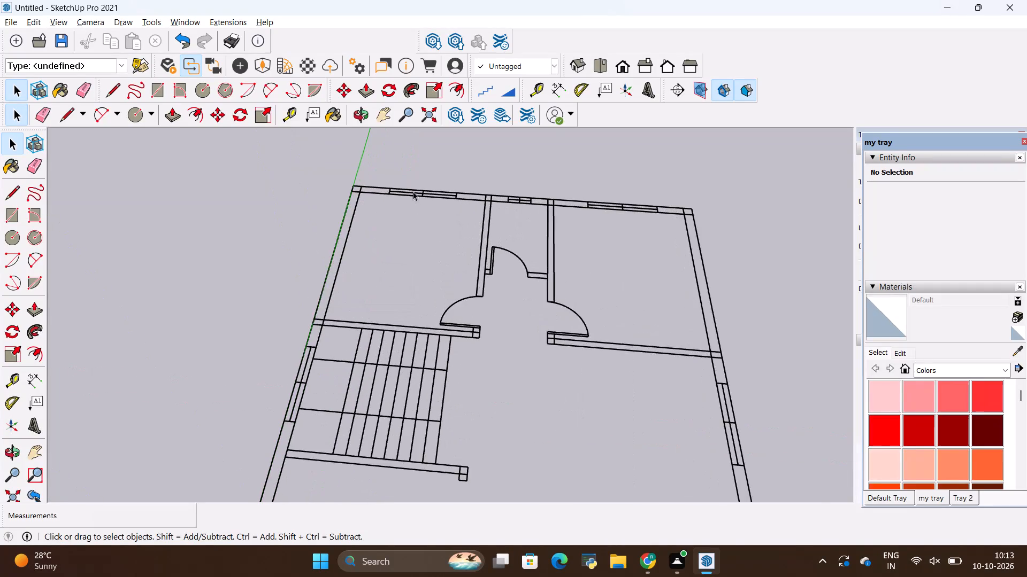
Draw rectangle faces over the stair-side bedroom's rear wall on both sides of its window, the inner one 2' 7 1/2" by 9".
key("r")
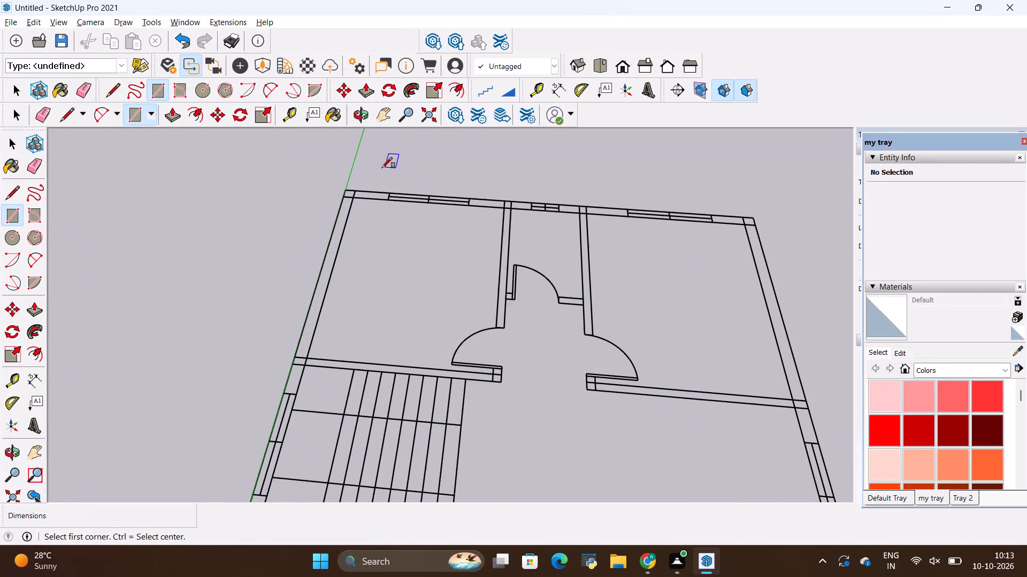
scroll(375, 169, "up", 9)
left_click(336, 196)
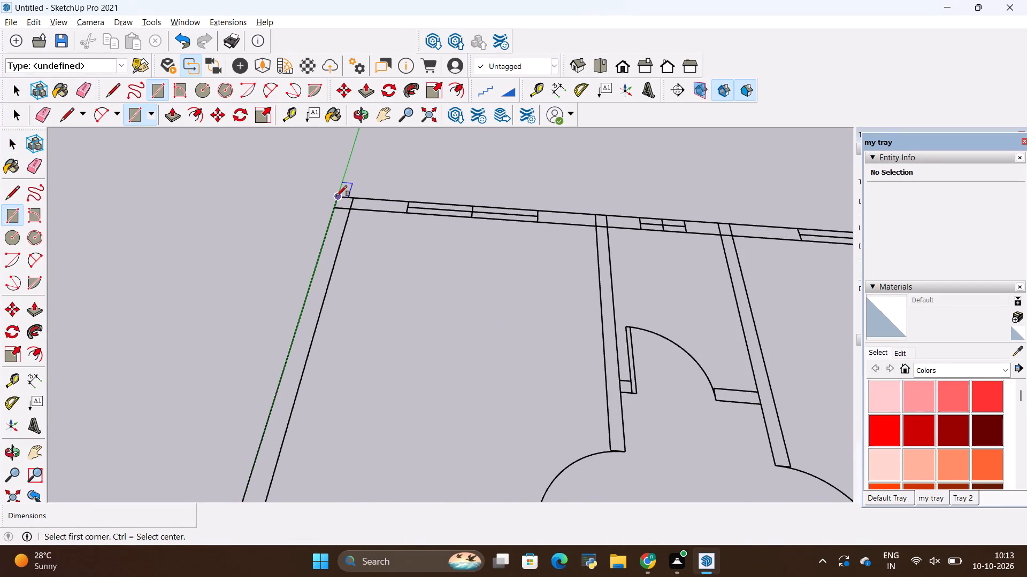
left_click(404, 213)
scroll(297, 210, "down", 4)
scroll(502, 209, "up", 5)
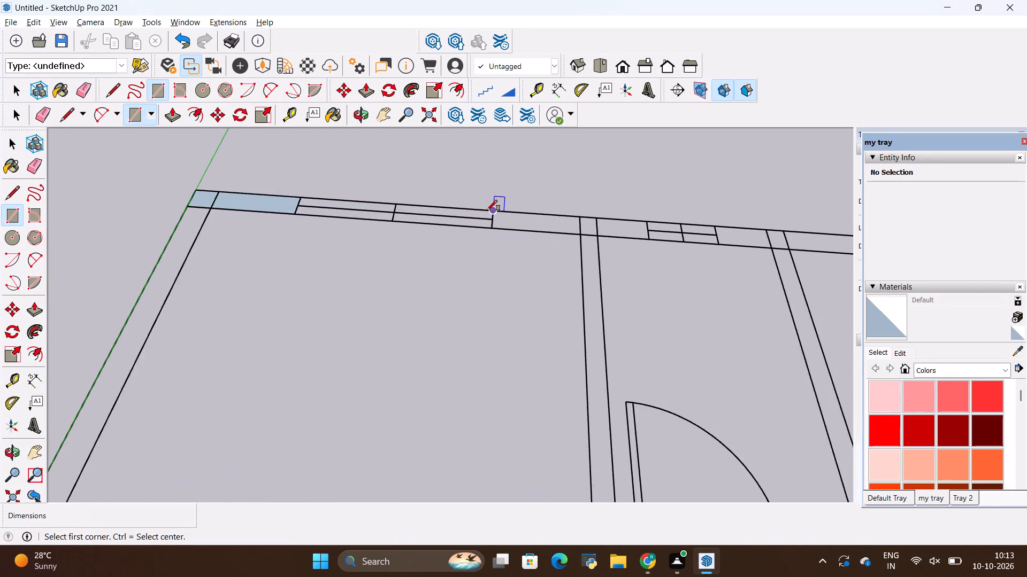
scroll(487, 210, "up", 2)
left_click(496, 209)
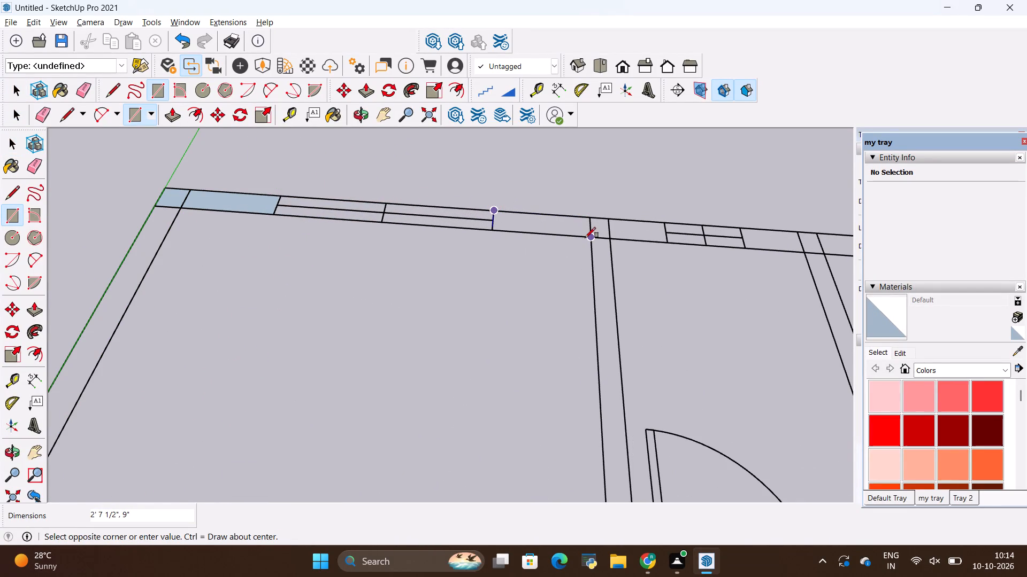
left_click(588, 238)
Draw rectangles over the 11' 7" by 6" partition between the stair-side bedroom and small middle room, and over its short door stub.
scroll(490, 199, "down", 3)
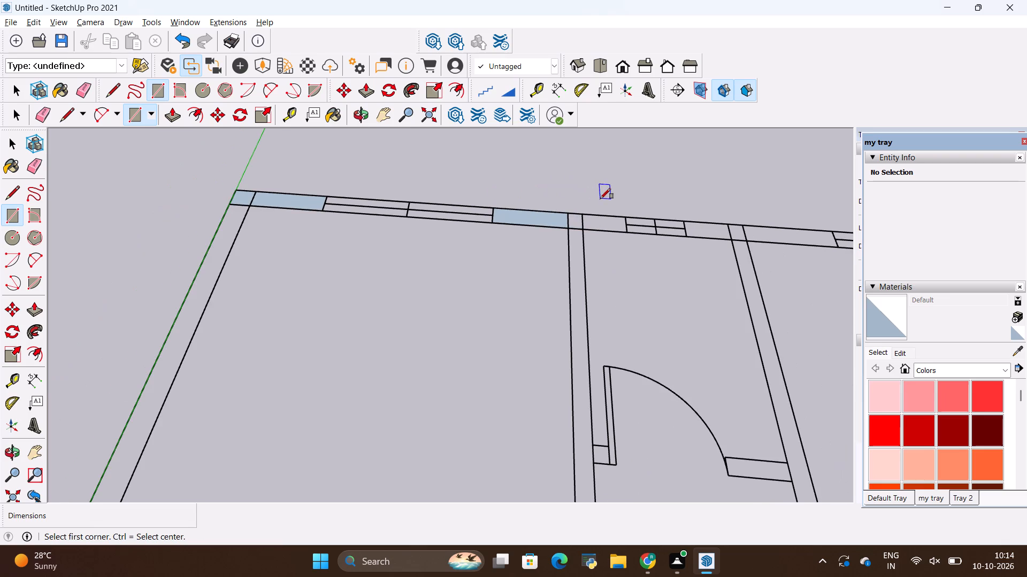
left_click(564, 214)
scroll(573, 232, "down", 5)
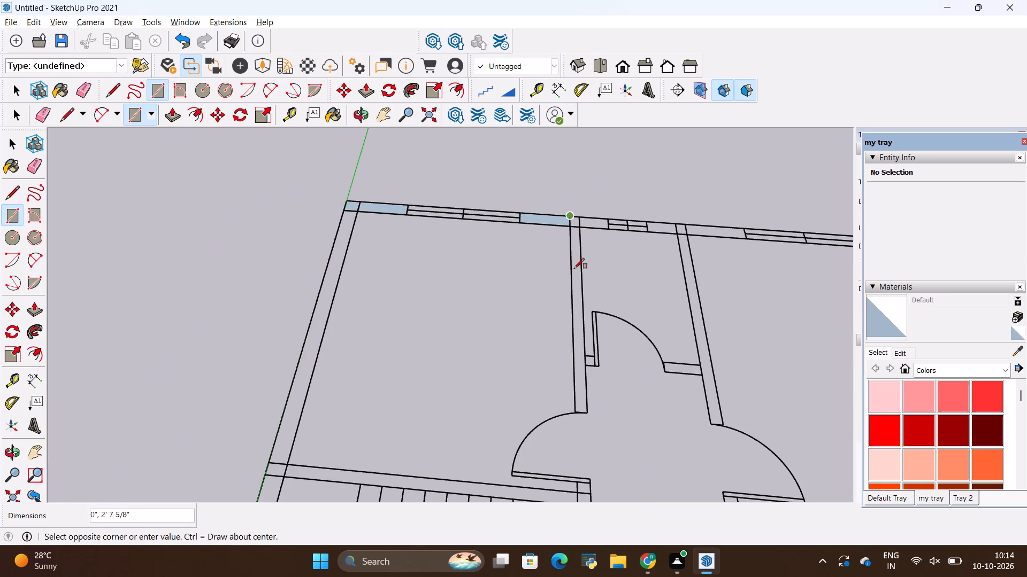
scroll(588, 428, "up", 20)
scroll(588, 428, "up", 4)
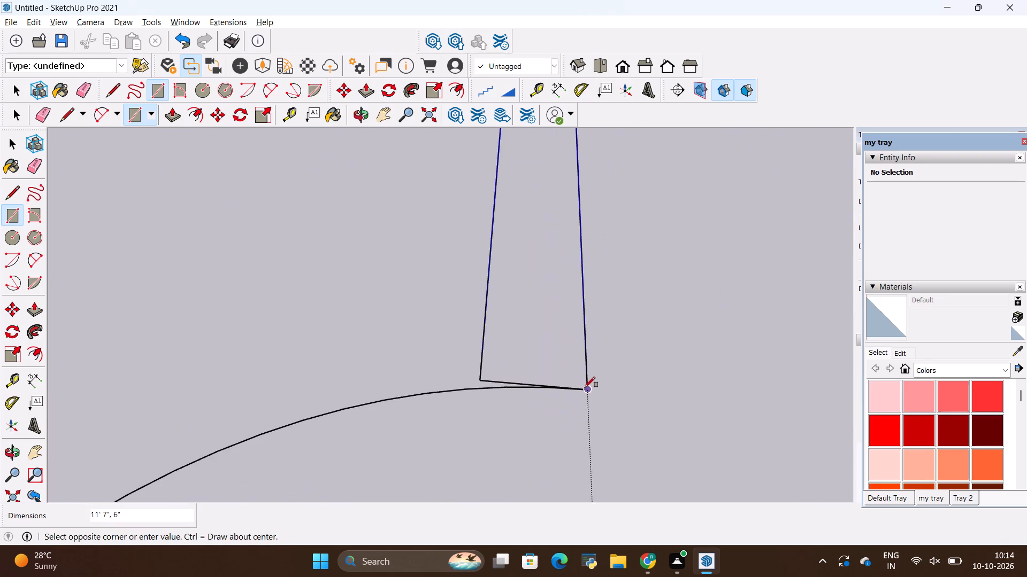
left_click(586, 388)
scroll(392, 349, "down", 9)
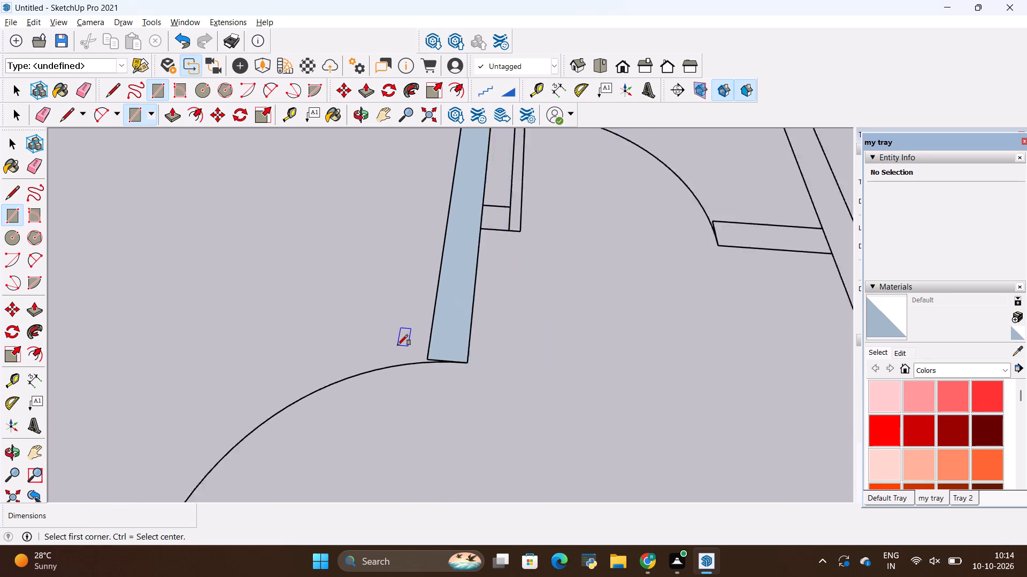
scroll(397, 345, "down", 15)
scroll(440, 308, "up", 14)
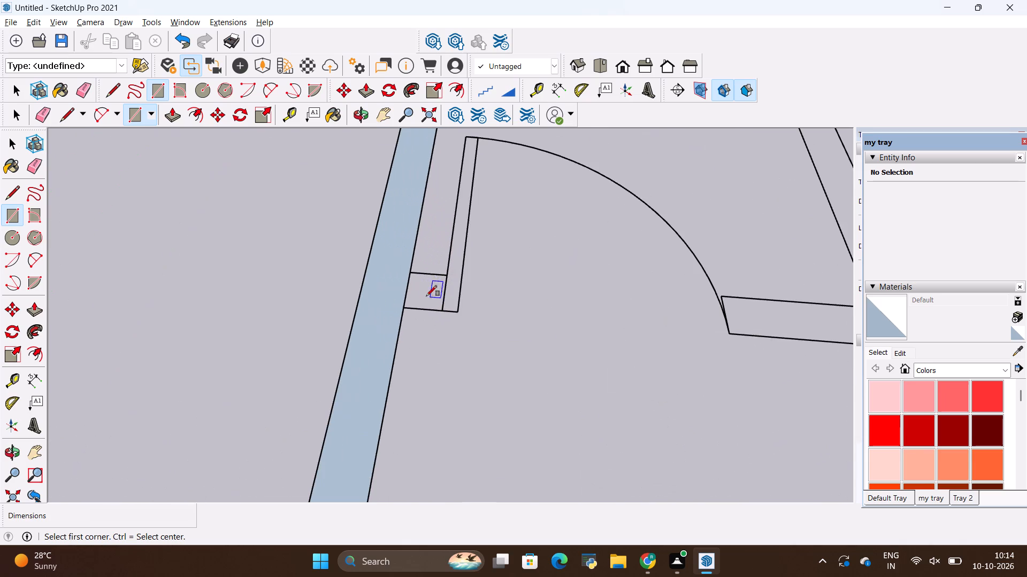
left_click(414, 272)
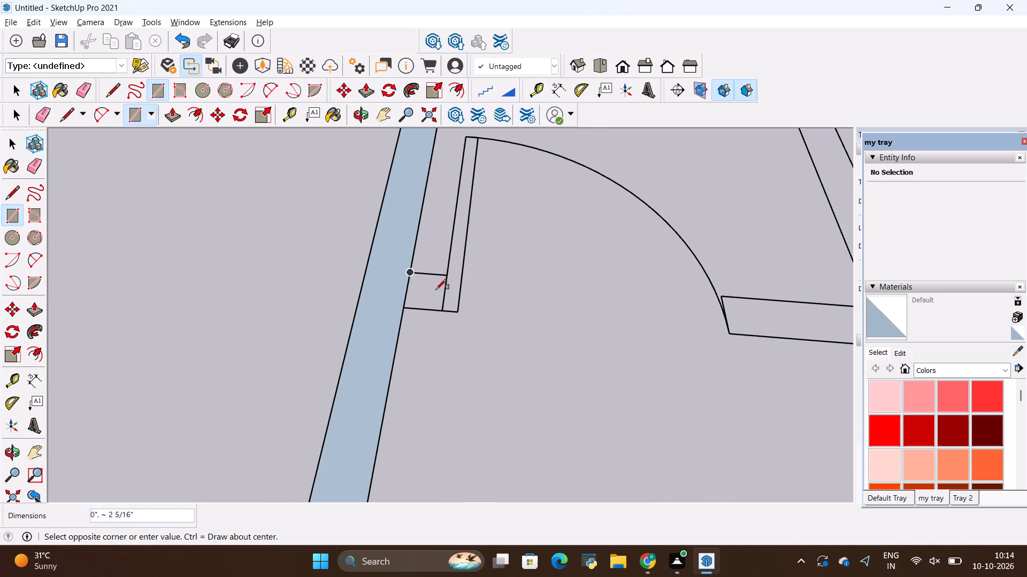
left_click_drag(442, 310, 440, 315)
Fill the small middle room's rear wall on both sides of its window with rectangles, the second 1' 6" by 9".
scroll(436, 360, "down", 17)
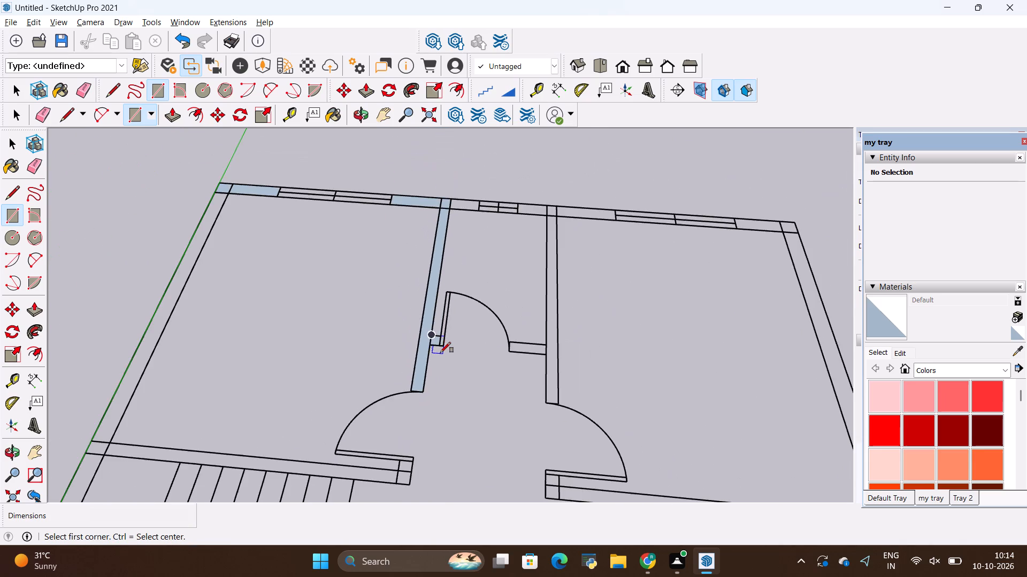
scroll(450, 174, "up", 14)
left_click(440, 216)
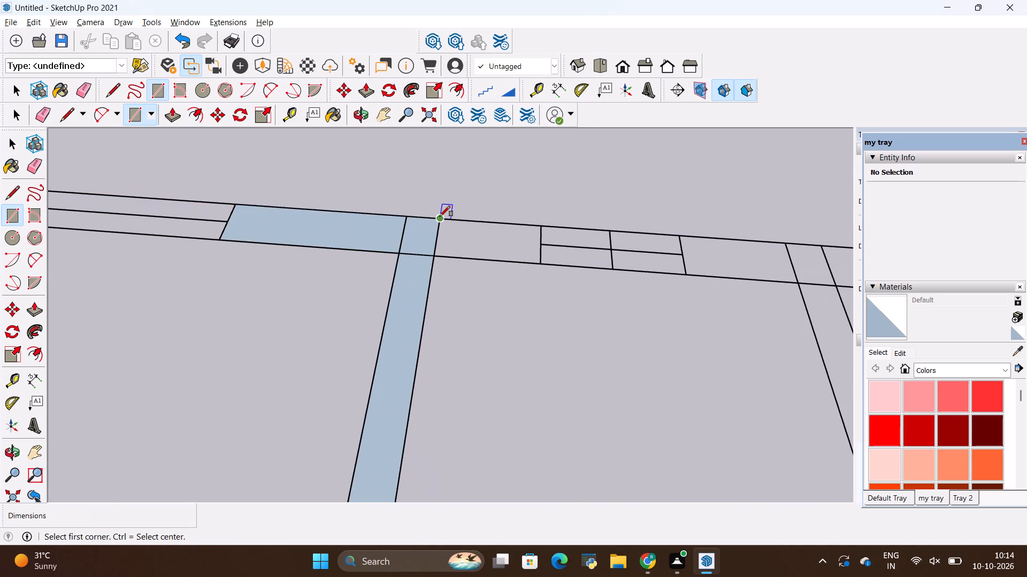
left_click_drag(538, 263, 533, 263)
scroll(232, 256, "down", 4)
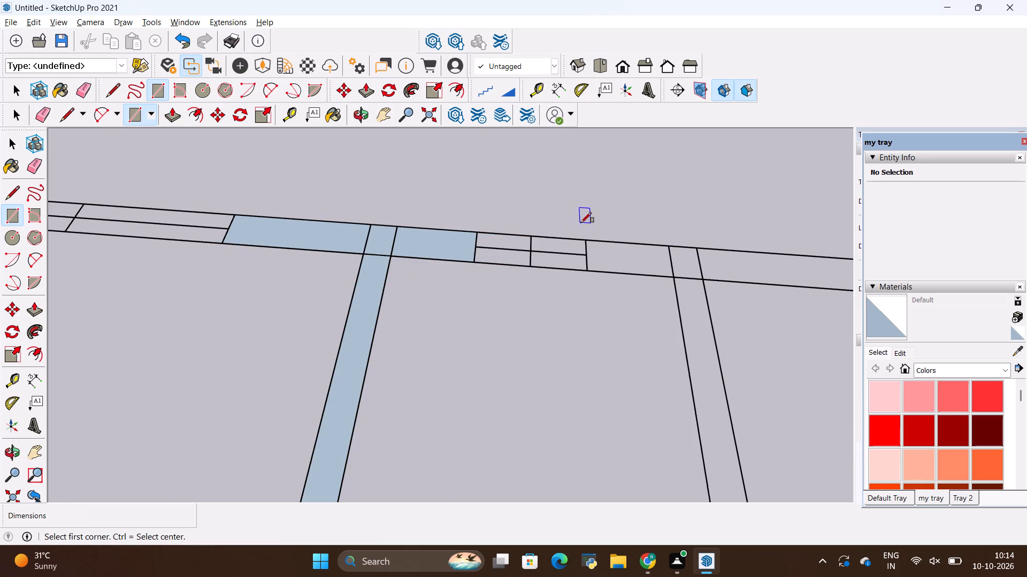
left_click(585, 241)
left_click(674, 278)
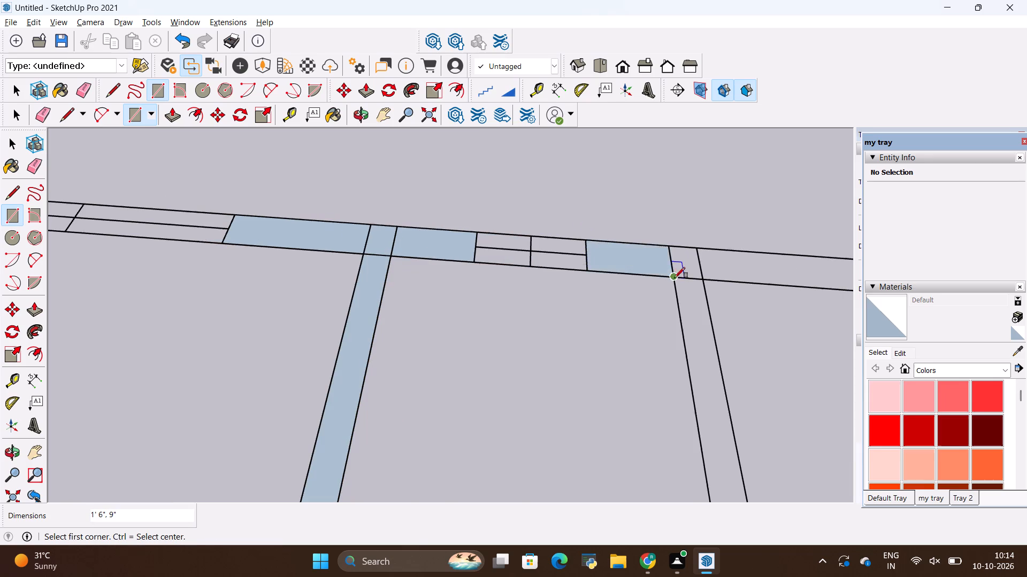
Draw rectangles over the other bedroom's rear wall, 3' 6" by 9" before its window and another from the window to the outer corner.
scroll(472, 262, "down", 10)
scroll(591, 253, "up", 6)
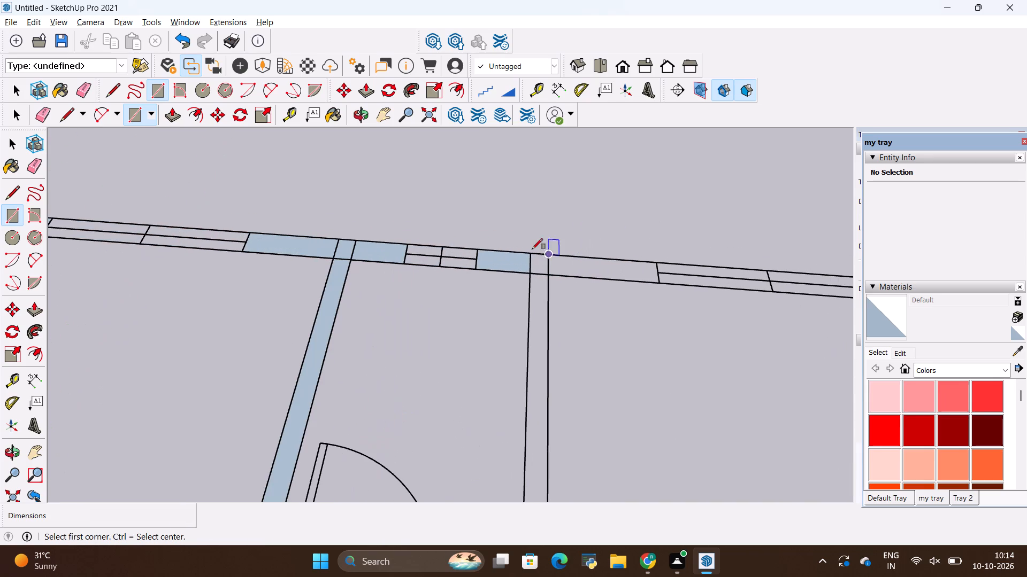
left_click(526, 251)
left_click(660, 281)
scroll(321, 277, "down", 5)
left_click(698, 278)
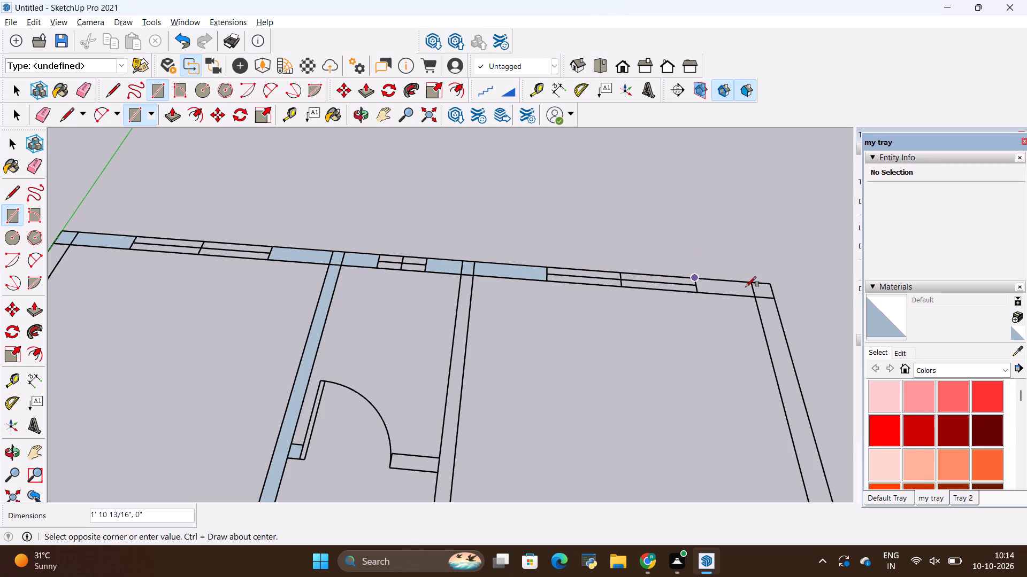
left_click(771, 299)
Draw a rectangle over the full partition wall between the small middle room and the bedroom away from the stairs.
scroll(478, 207, "down", 4)
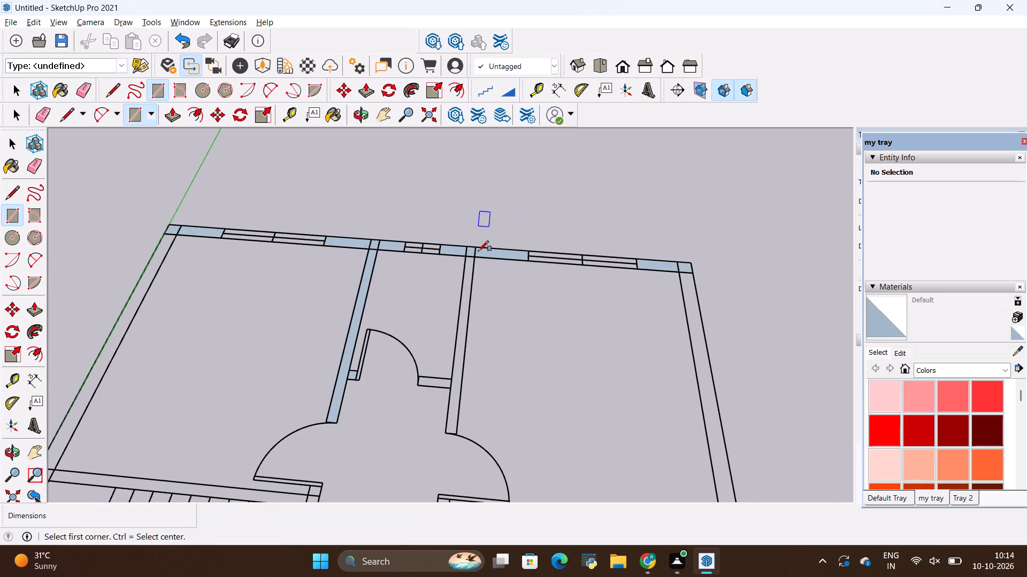
scroll(470, 391, "up", 1)
scroll(439, 466, "up", 16)
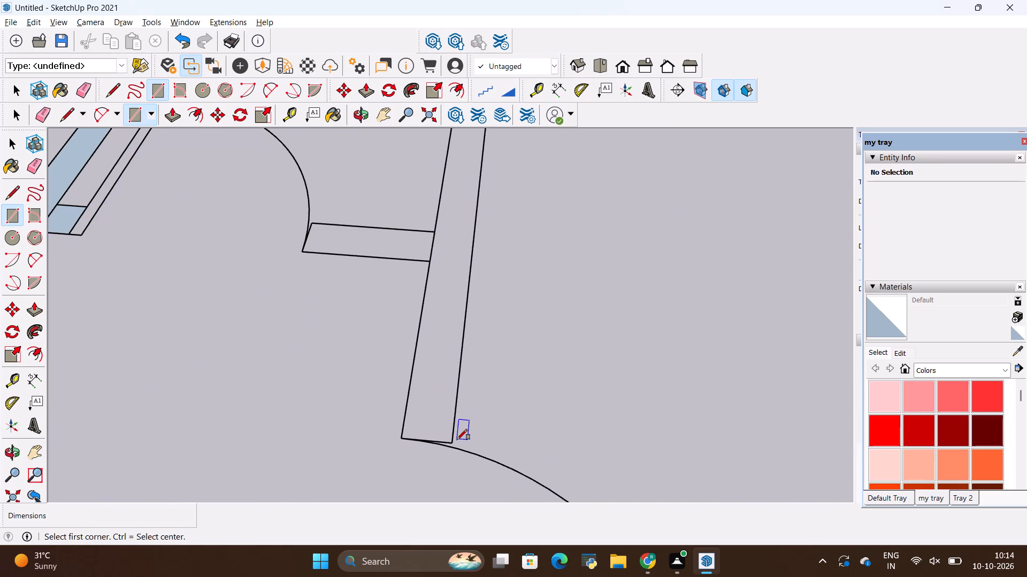
left_click(451, 442)
scroll(495, 436, "down", 16)
scroll(491, 232, "up", 2)
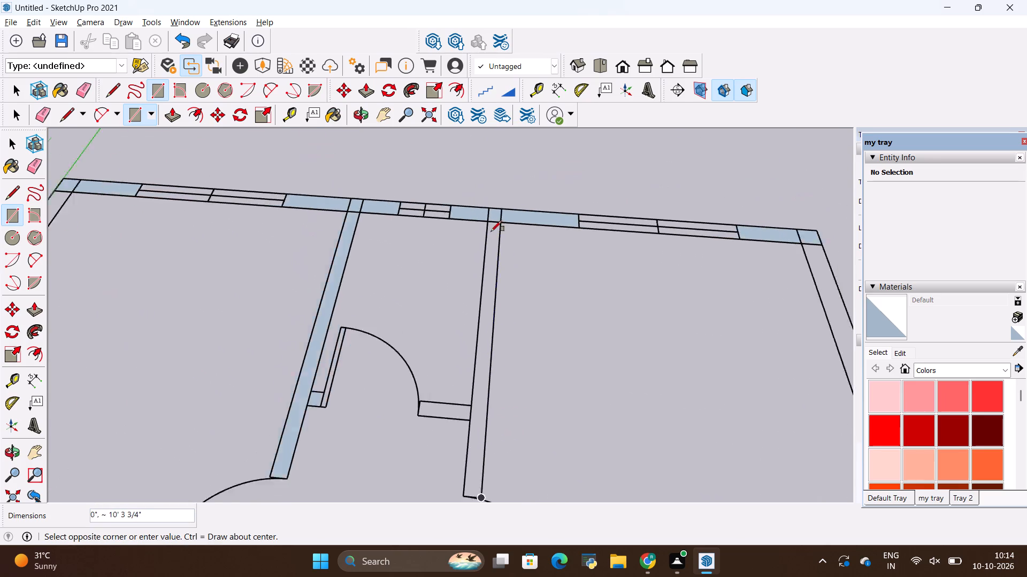
scroll(491, 231, "up", 6)
left_click(481, 216)
Draw a 1' 7" by 6" rectangle over the short cross wall beside the small middle room's door swing.
scroll(499, 203, "down", 3)
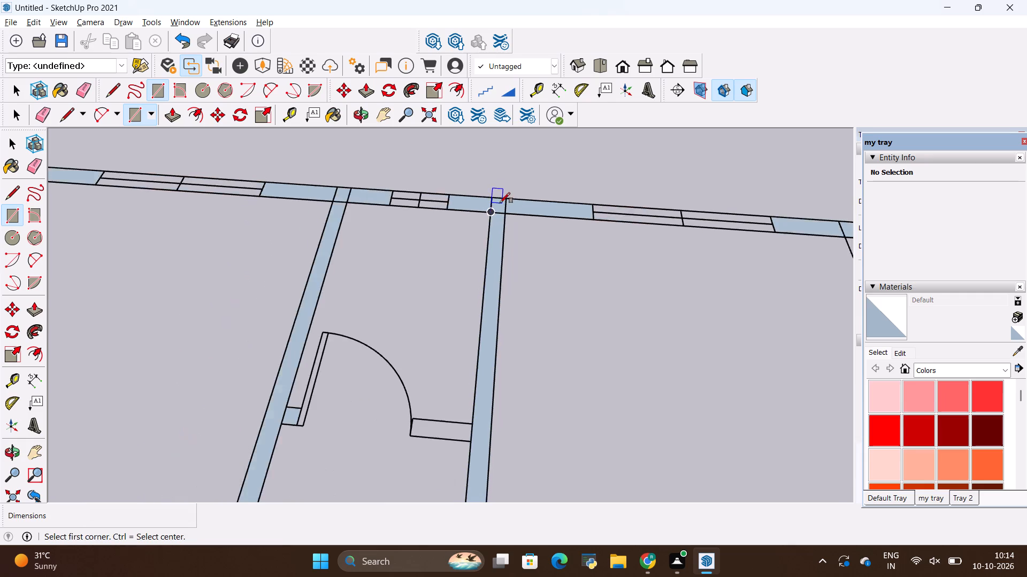
scroll(500, 203, "down", 5)
scroll(479, 420, "up", 15)
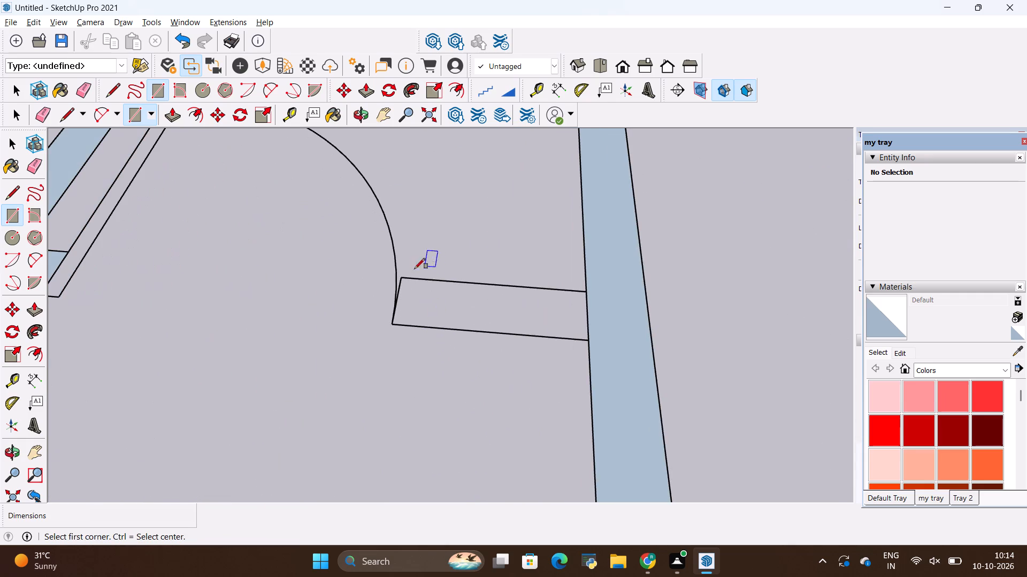
left_click(402, 277)
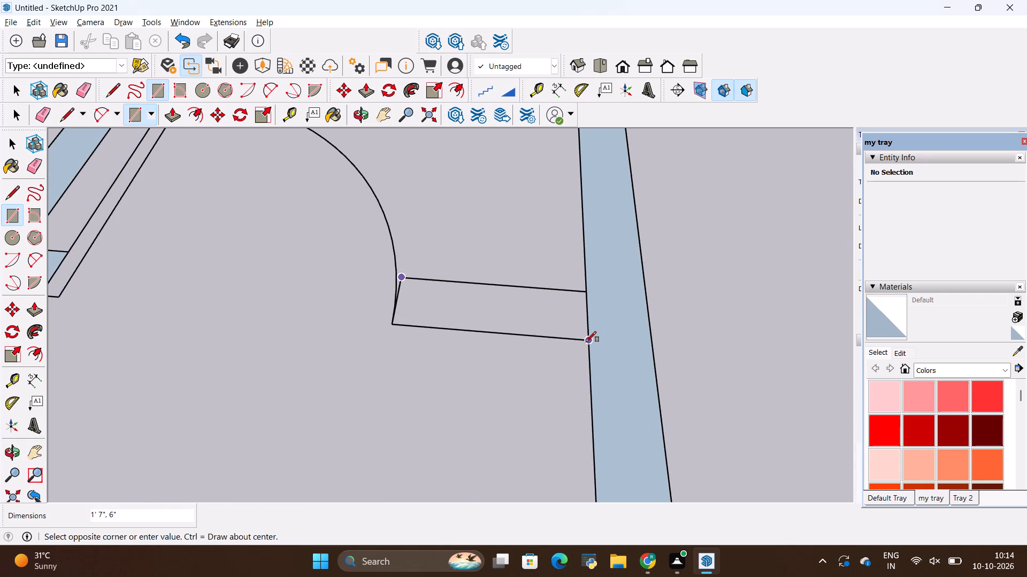
left_click(586, 342)
Draw a rectangle about 16' 11" by 9" over the outer side wall from the rear bedroom corner to the side window.
scroll(493, 339, "down", 11)
scroll(560, 306, "down", 12)
scroll(423, 267, "down", 5)
scroll(686, 341, "up", 10)
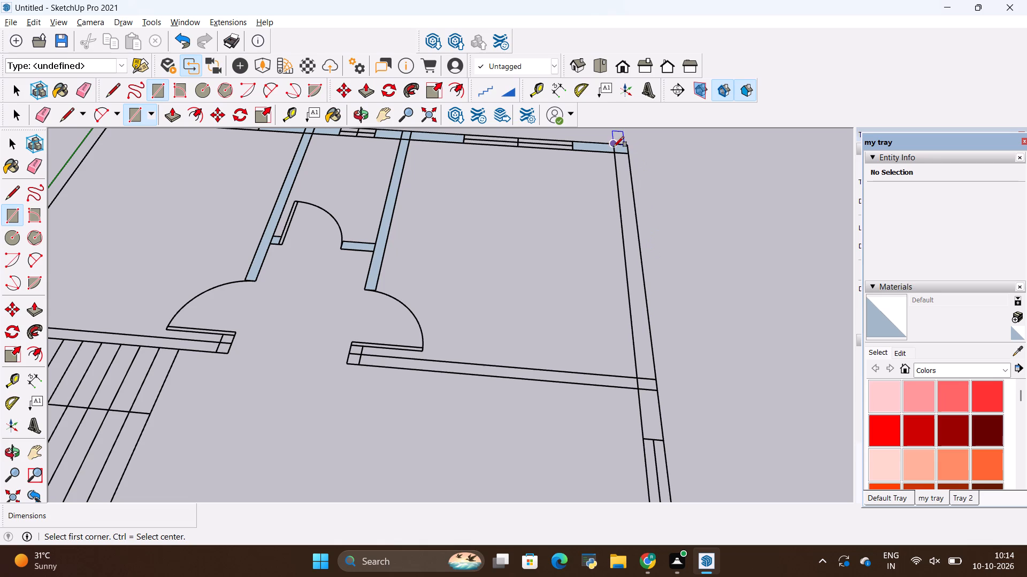
left_click(617, 152)
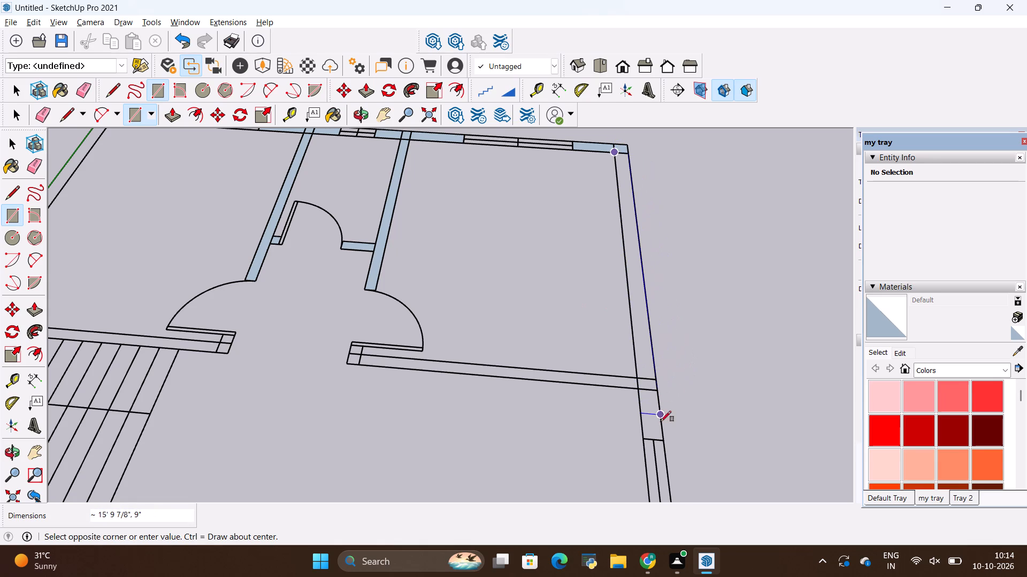
left_click(662, 438)
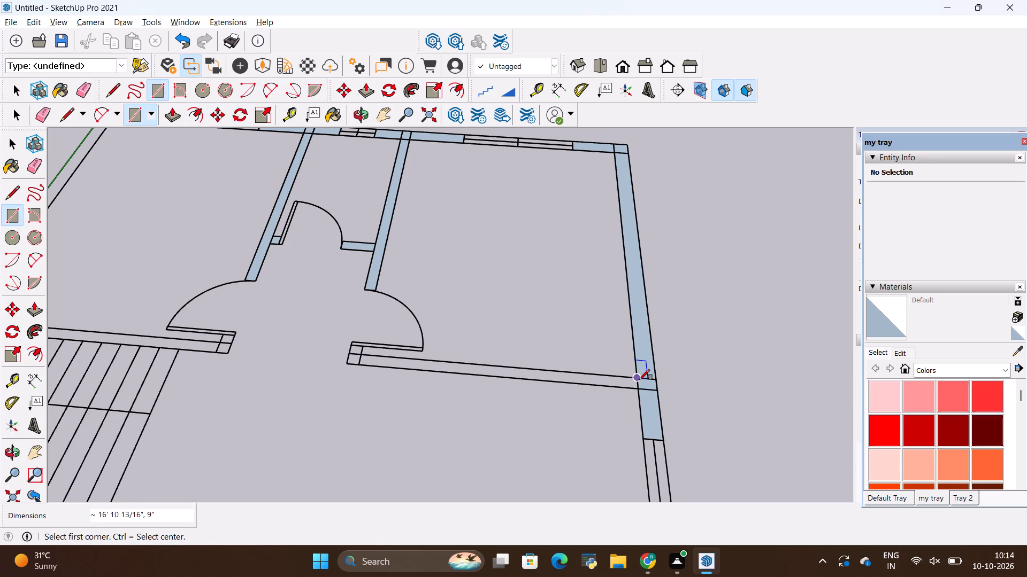
Draw rectangles over the front wall of the bedroom away from the stairs and over the small wall nib at its door.
left_click(639, 380)
scroll(322, 367, "up", 6)
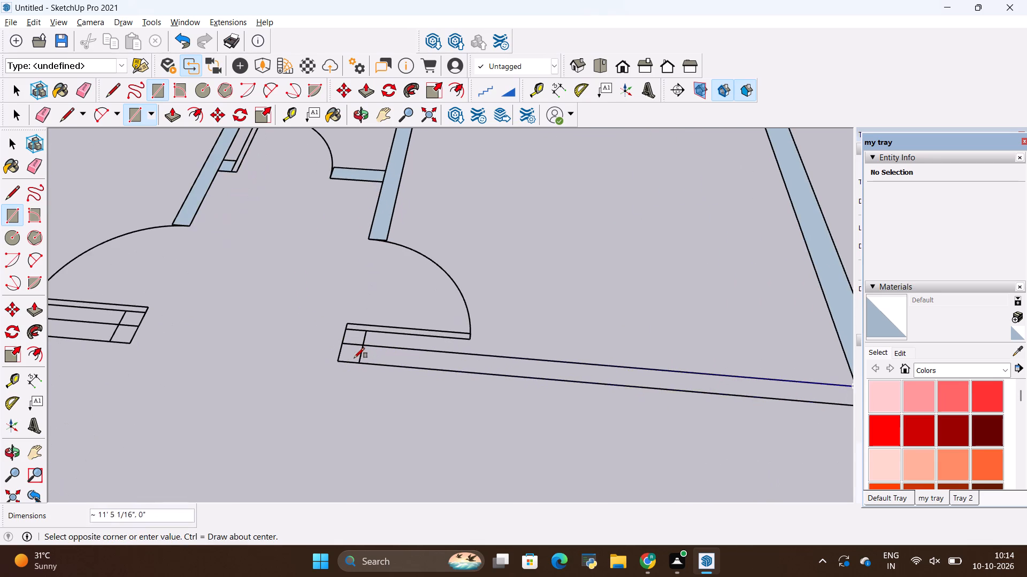
left_click(342, 361)
scroll(350, 339, "up", 4)
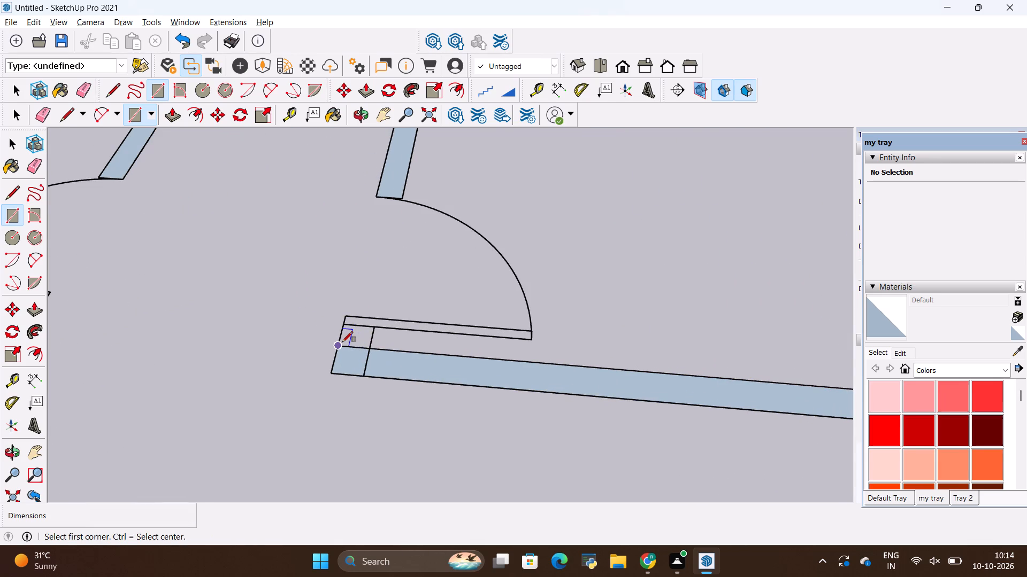
left_click(342, 342)
left_click(375, 325)
Draw rectangles over the wall between the stair-side bedroom and staircase, including a 6" by 11" piece at its door end.
scroll(418, 440, "down", 4)
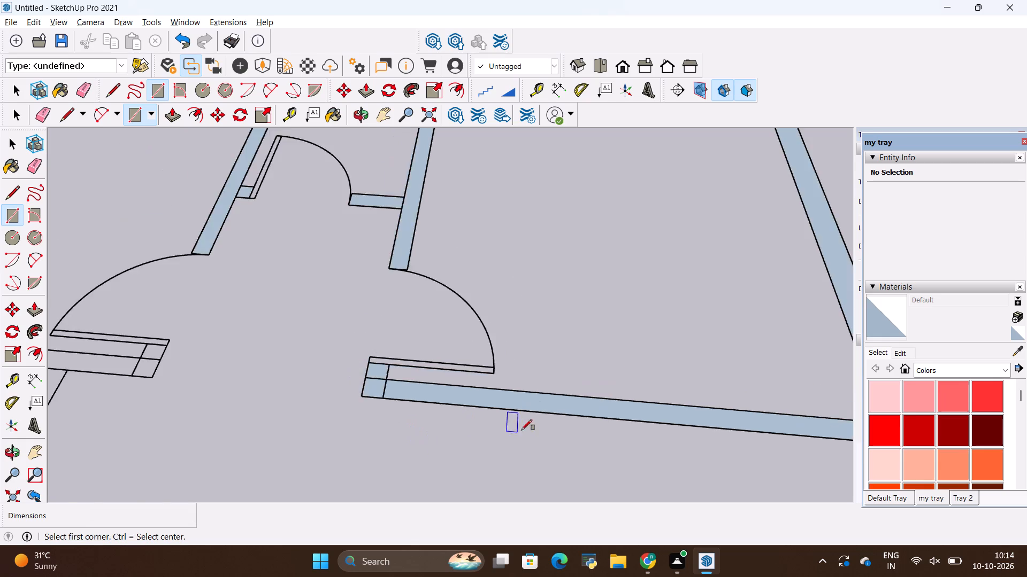
scroll(522, 430, "down", 13)
scroll(342, 376, "up", 15)
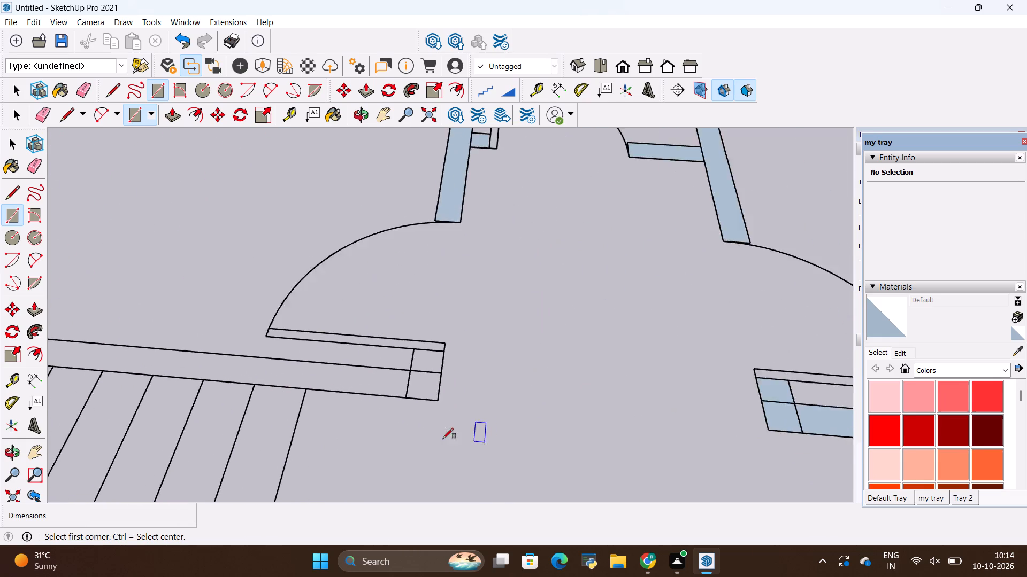
scroll(443, 439, "up", 3)
left_click(408, 323)
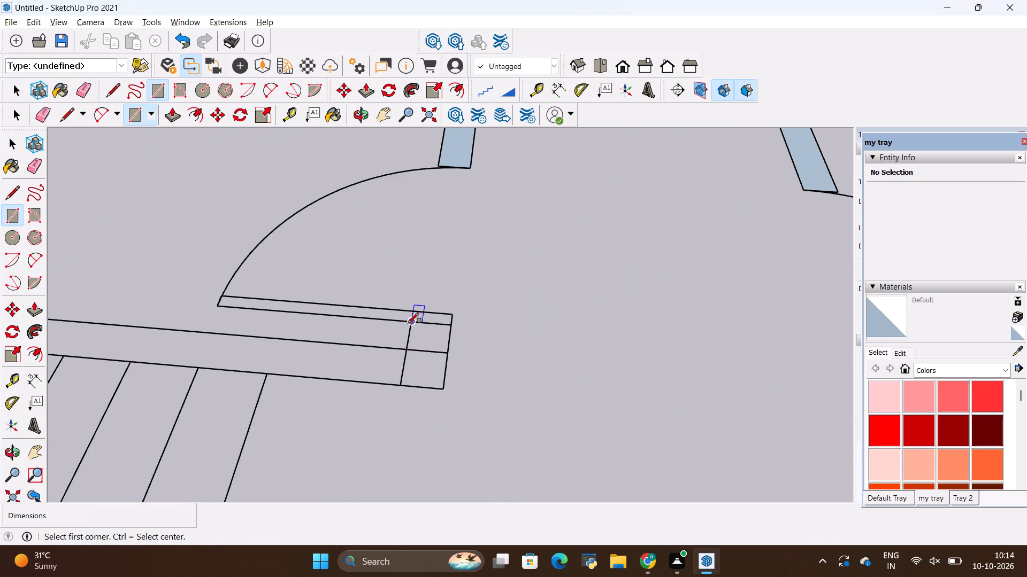
left_click(442, 390)
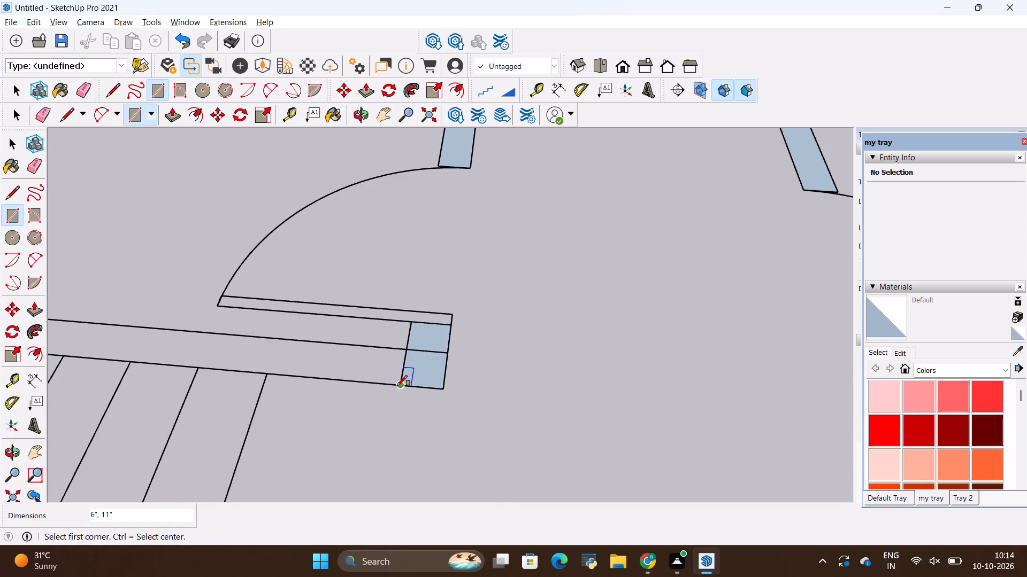
left_click(397, 386)
scroll(601, 392, "down", 14)
scroll(282, 358, "up", 3)
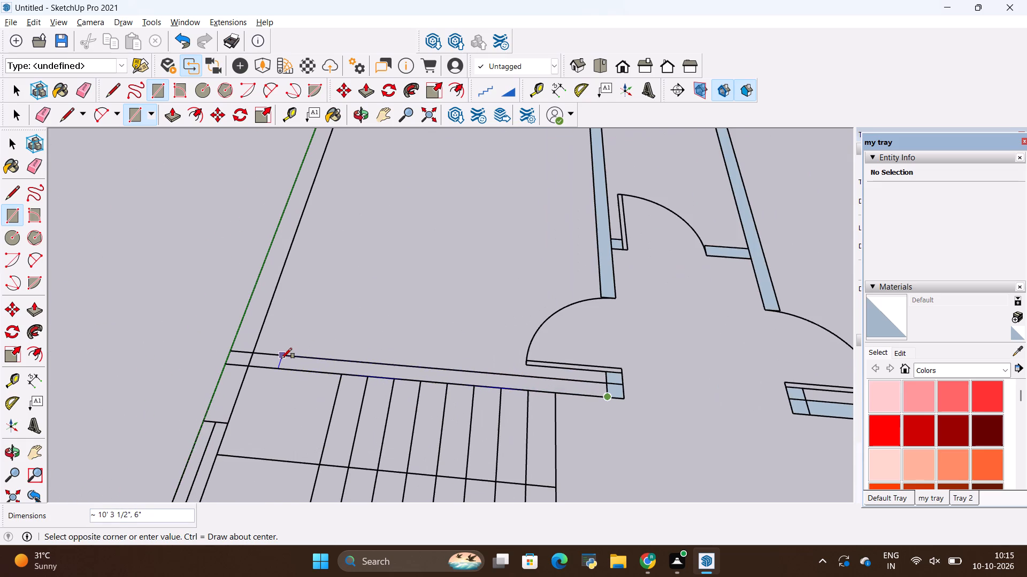
left_click(254, 354)
Draw a 16' 9" by 9" rectangle over the stair-side outer wall from the staircase window to the rear corner.
scroll(341, 346, "down", 4)
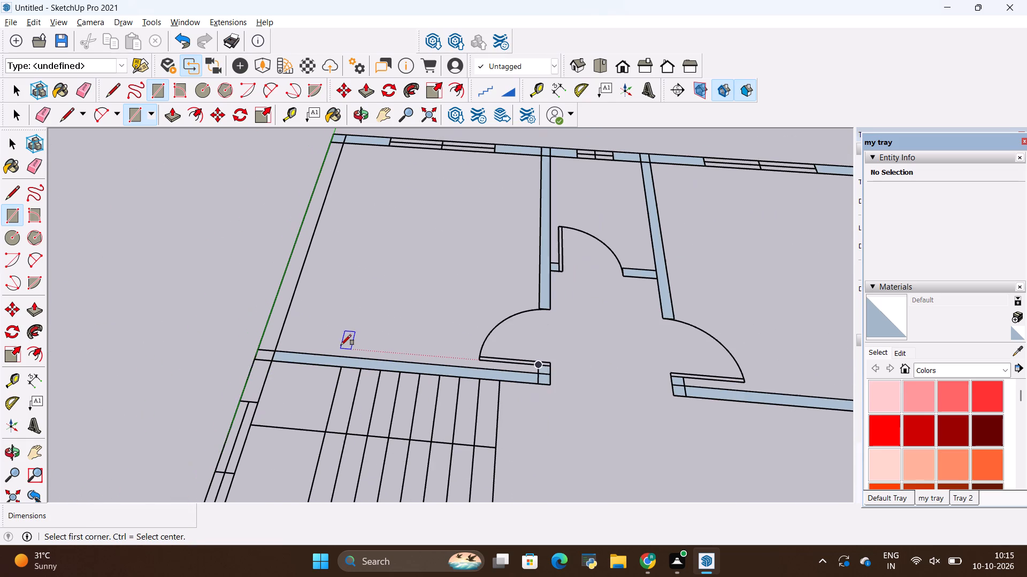
left_click(239, 397)
scroll(242, 402, "down", 4)
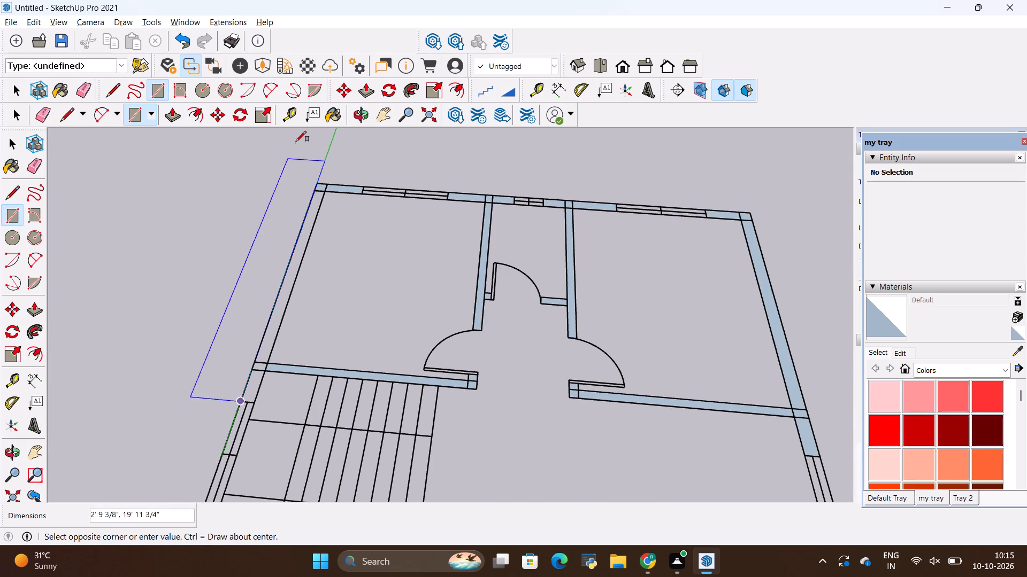
scroll(337, 184, "up", 6)
left_click(318, 192)
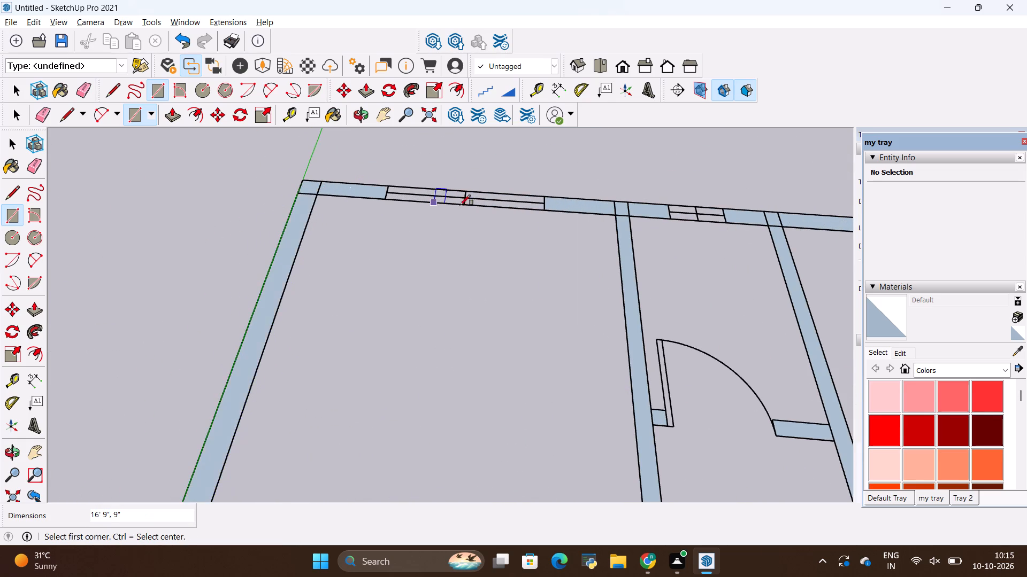
Draw a 9" by 6' 1 1/2" rectangle over the outer wall between the staircase window and the front room's side window.
scroll(465, 205, "down", 11)
scroll(398, 431, "up", 5)
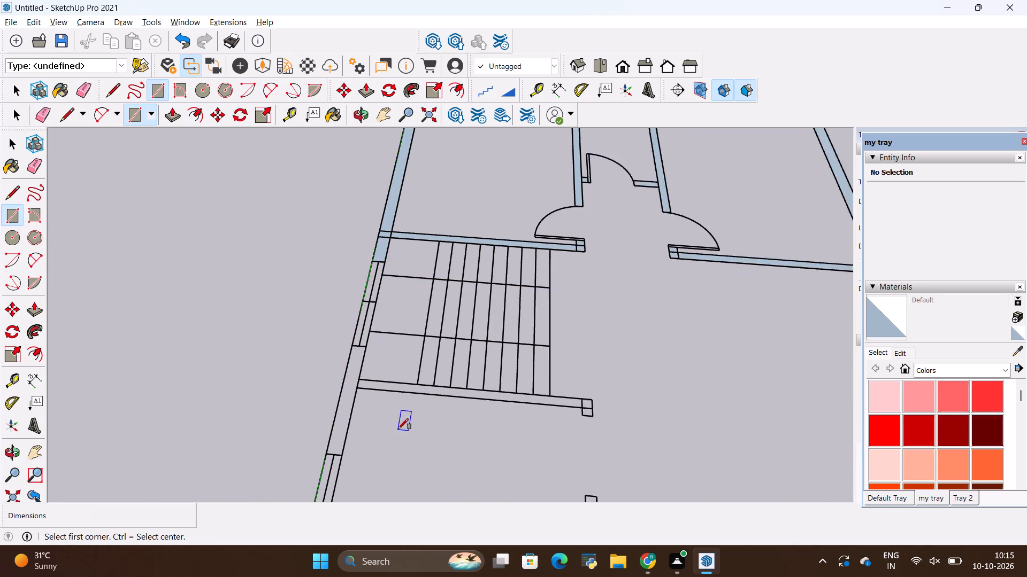
scroll(398, 429, "up", 1)
left_click(344, 339)
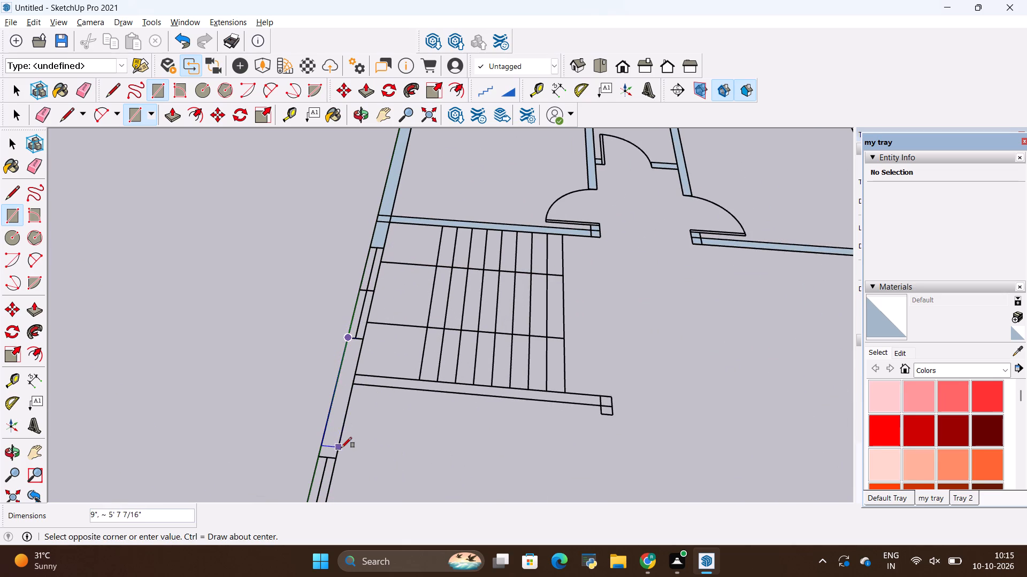
left_click(338, 456)
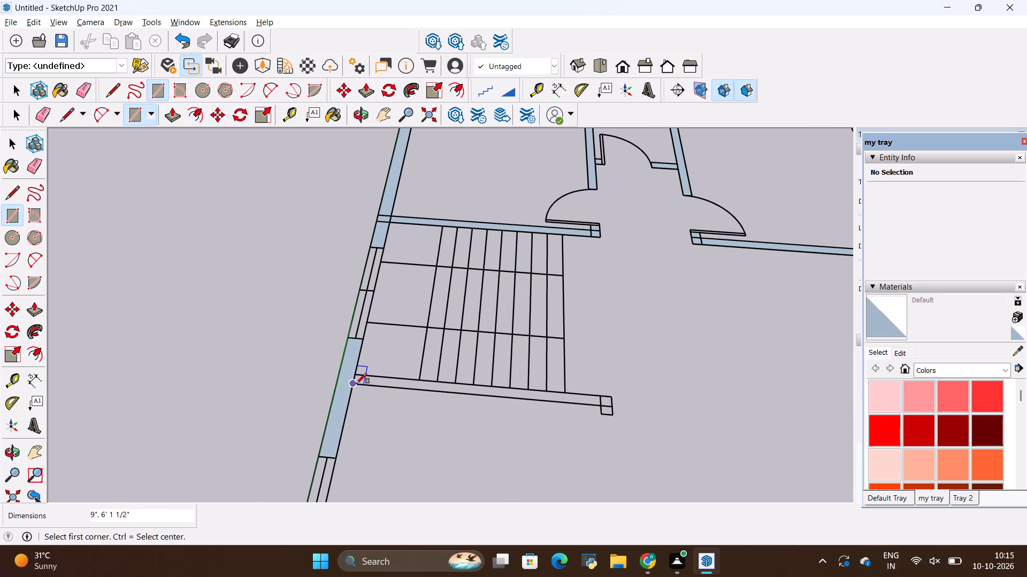
Draw rectangles over the wall between the staircase and front room, including the 6" by 5" nib at its free end.
left_click(356, 384)
left_click(611, 399)
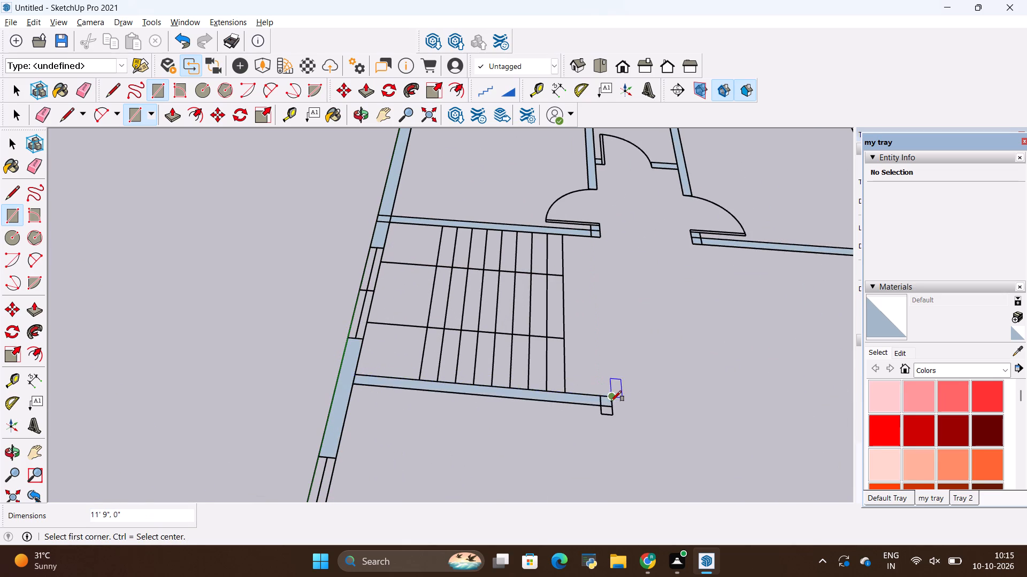
scroll(609, 446, "up", 8)
left_click(592, 384)
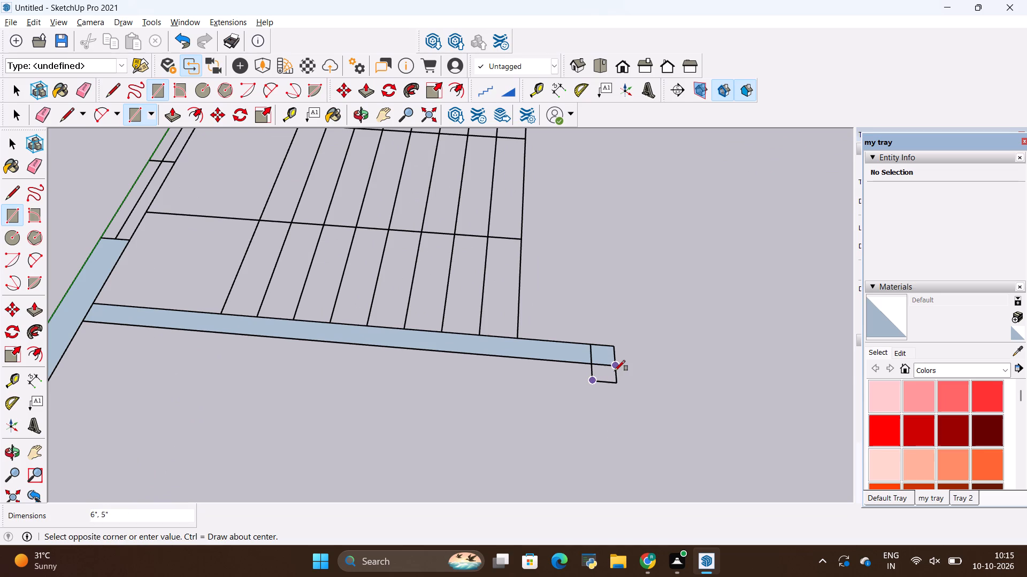
left_click(615, 370)
Draw a 9" by 4' 4 1/2" rectangle over the outer wall from the front room's side window to the corner at the origin.
scroll(520, 409, "down", 16)
scroll(525, 307, "down", 5)
scroll(498, 379, "down", 1)
scroll(493, 450, "up", 12)
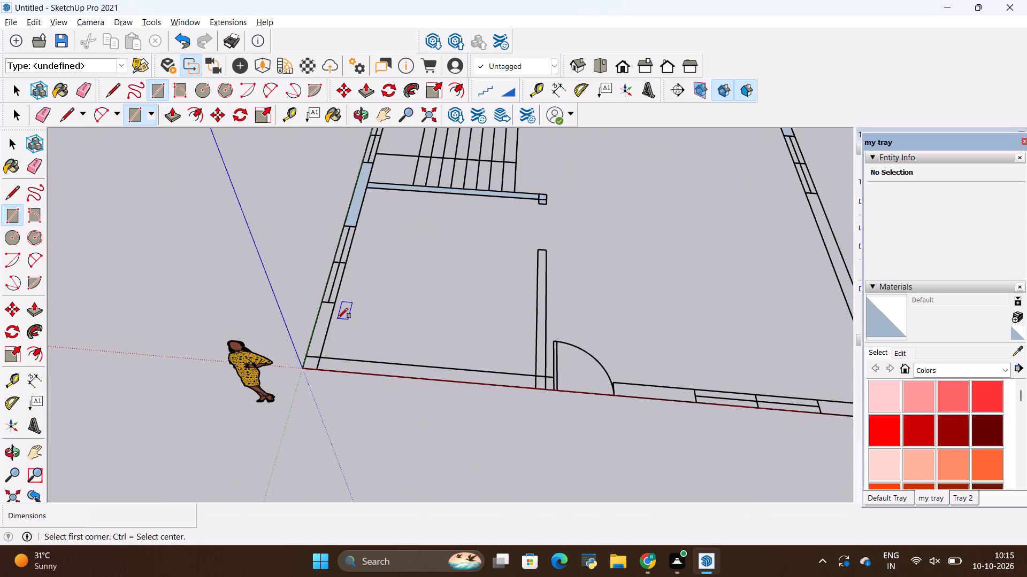
left_click(331, 307)
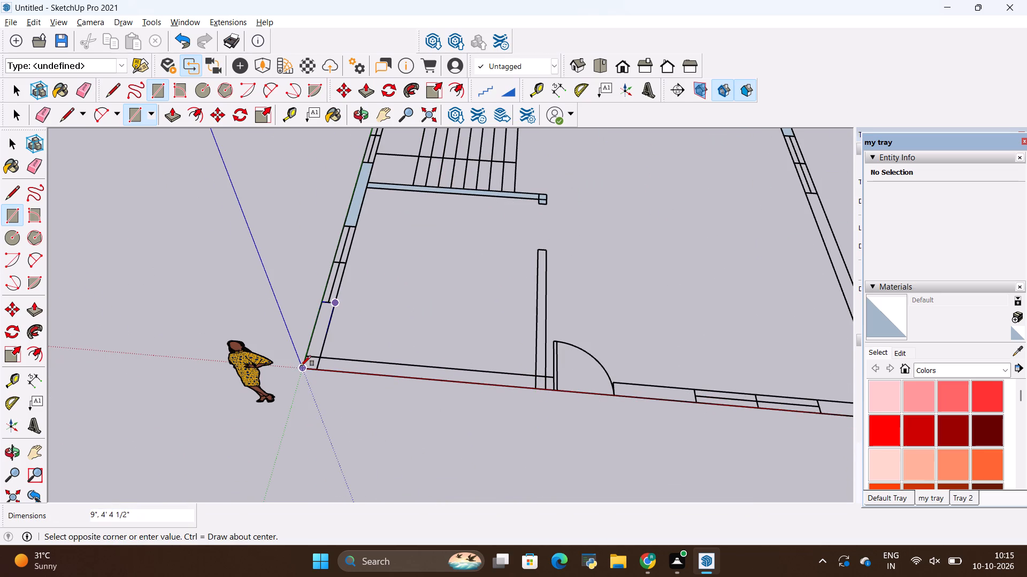
left_click(301, 366)
Draw rectangles over the 9" front wall from the origin corner to the entrance door and over the 8' 10" by 6" partition beside it.
scroll(346, 377, "up", 8)
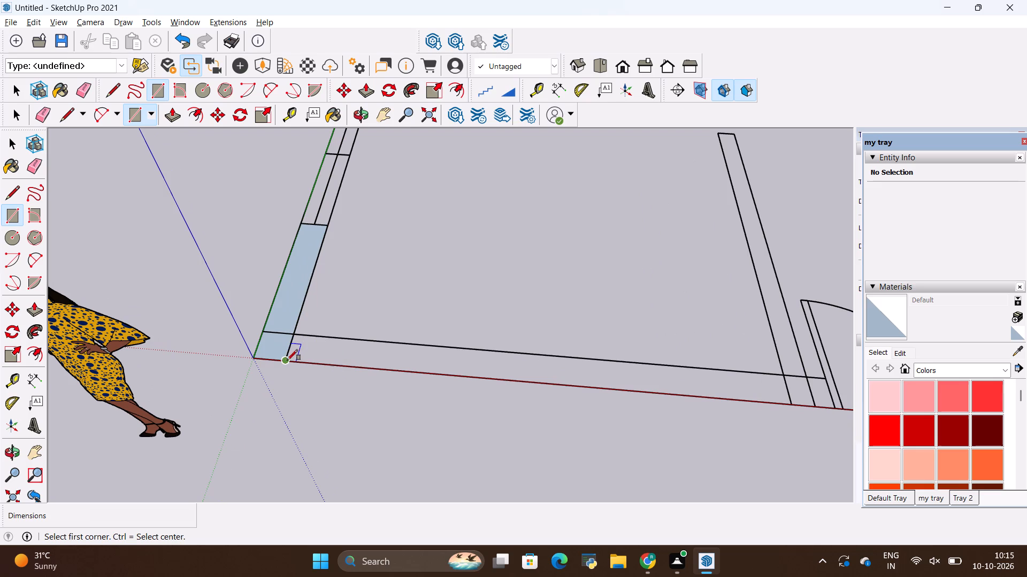
left_click(285, 361)
scroll(553, 376, "down", 4)
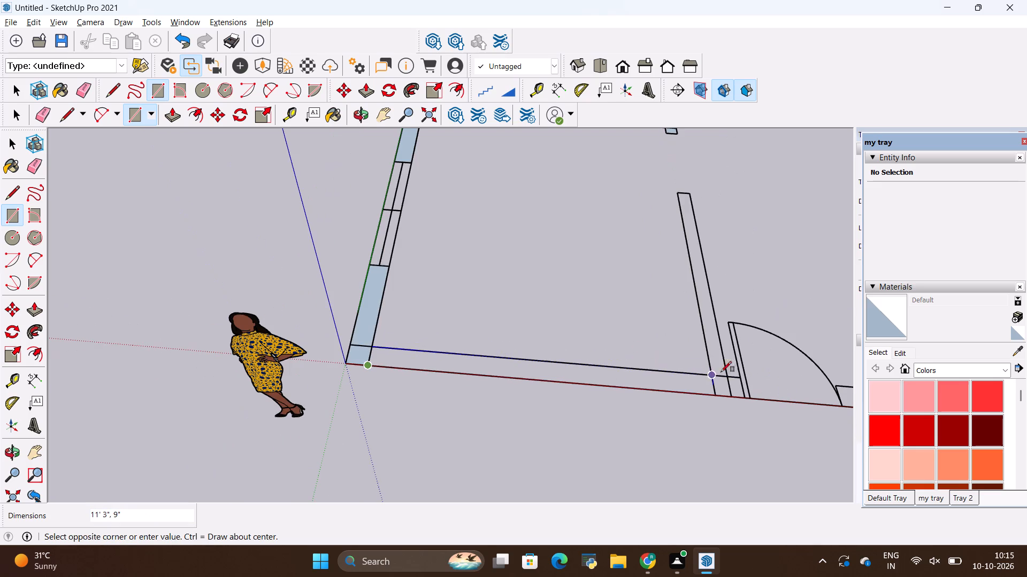
left_click(735, 378)
scroll(731, 373, "up", 1)
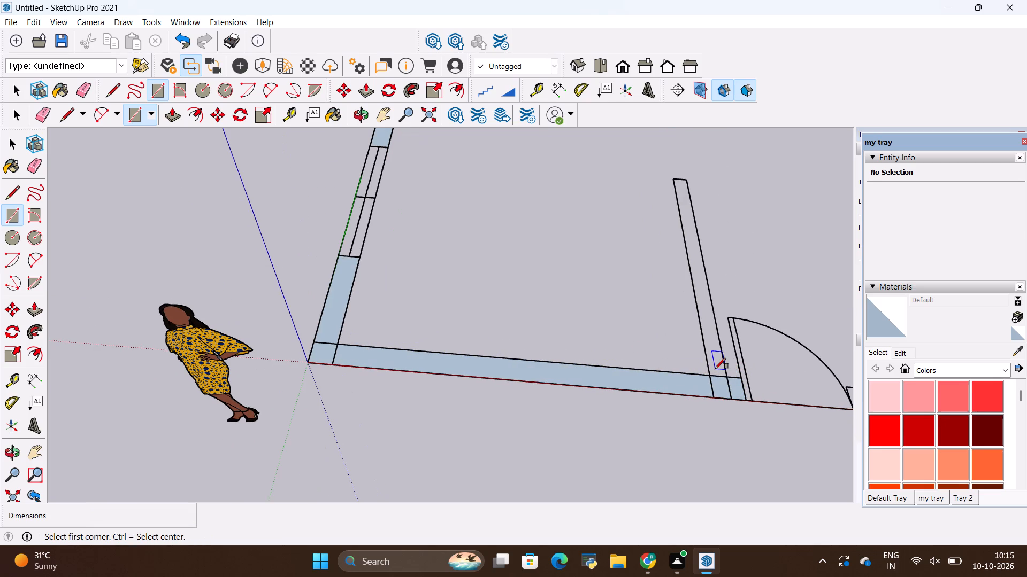
left_click(710, 375)
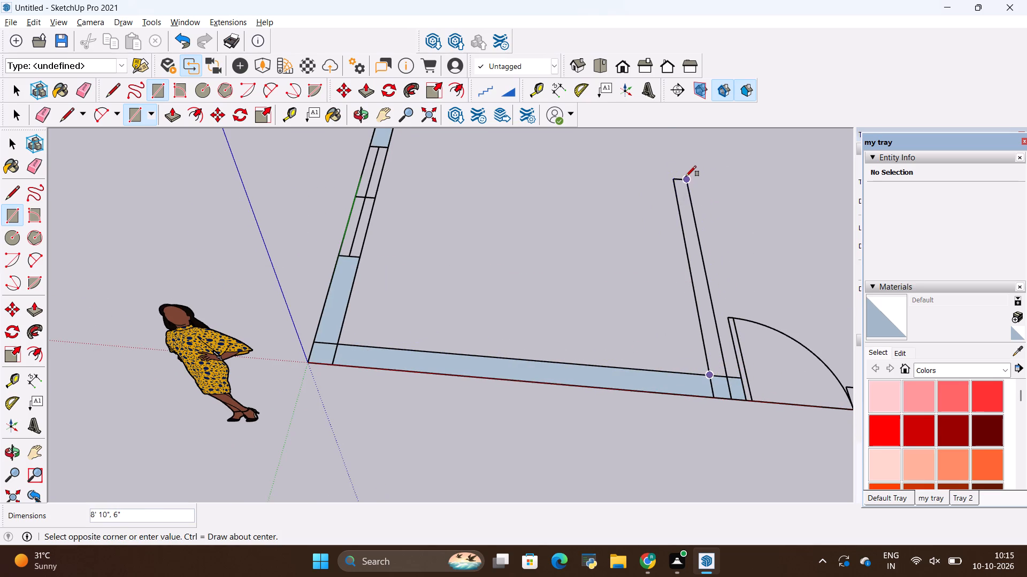
left_click(686, 176)
Draw 4' 1/2" by 9" rectangles over the front wall on both sides of the window beyond the entrance door.
scroll(405, 299, "down", 11)
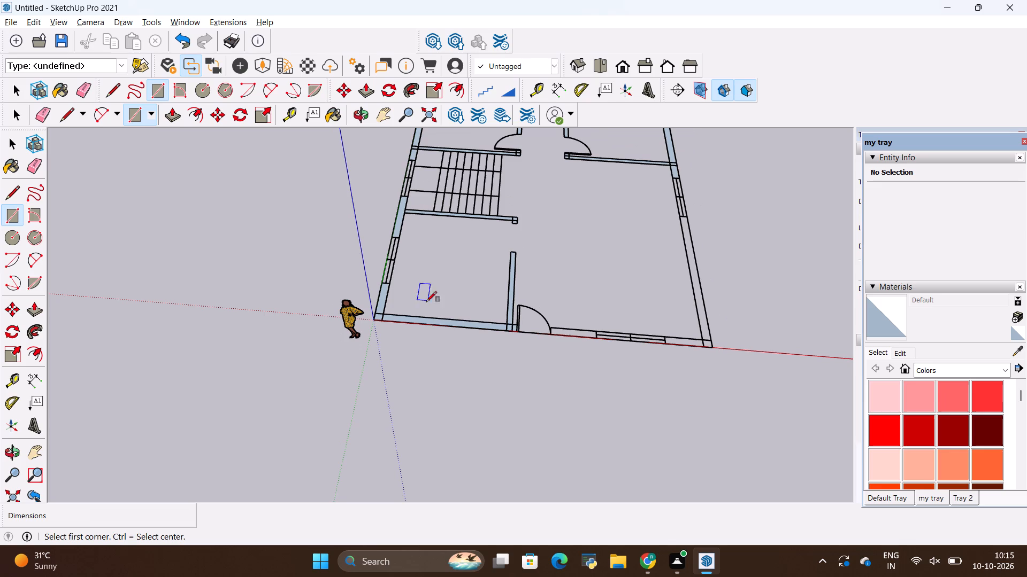
scroll(603, 338, "up", 17)
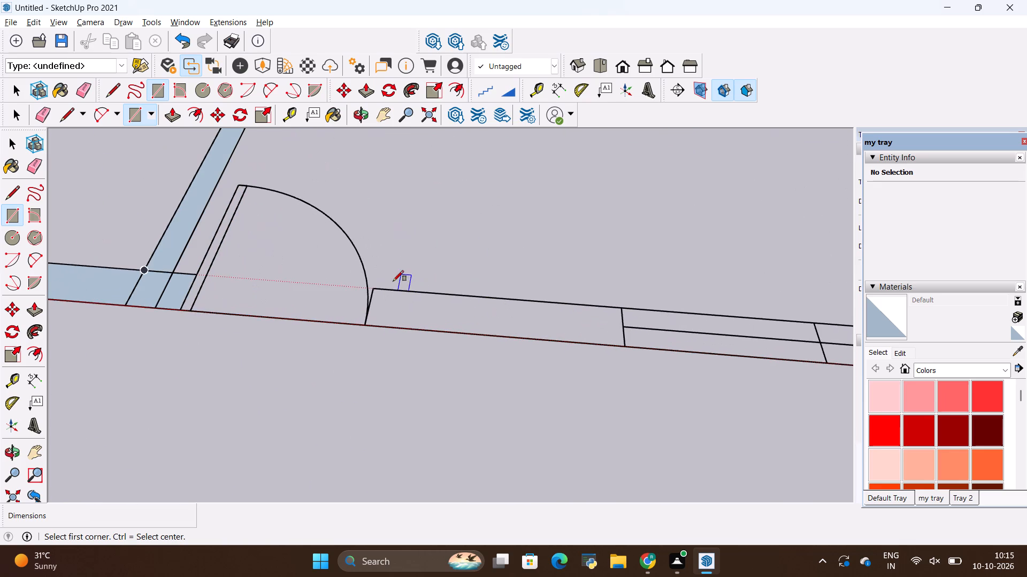
left_click(374, 289)
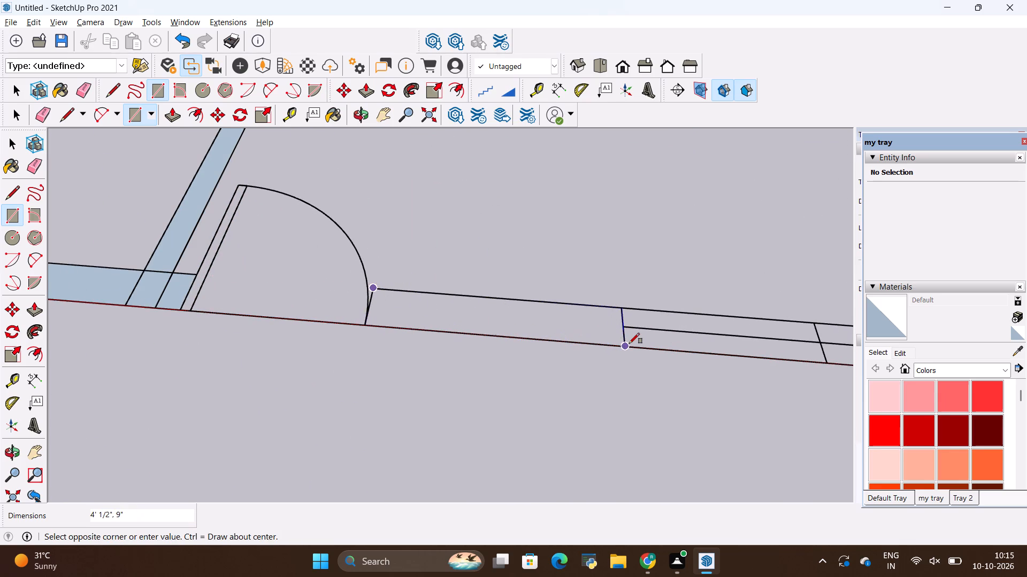
left_click(621, 345)
scroll(249, 340, "down", 10)
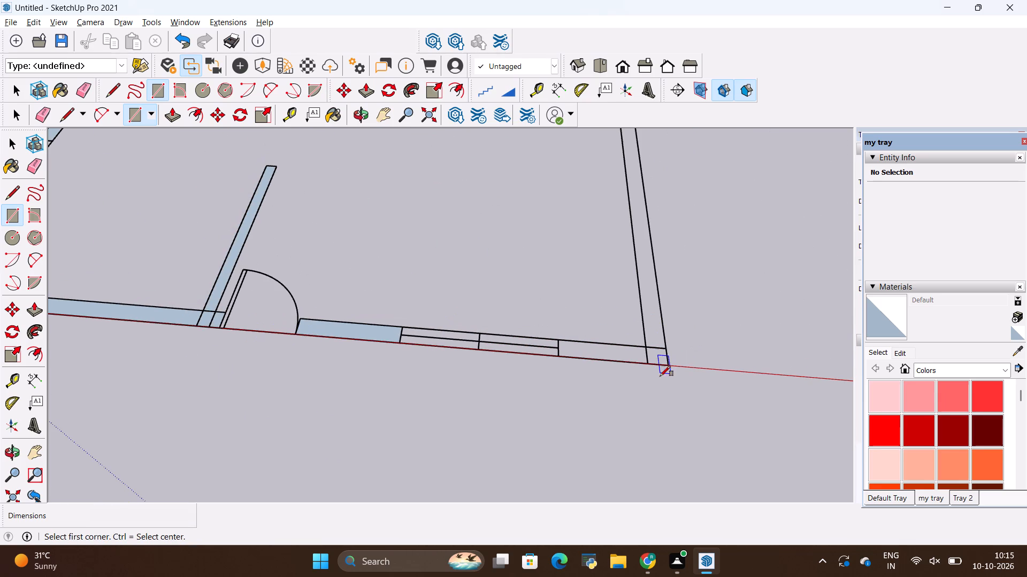
left_click(556, 341)
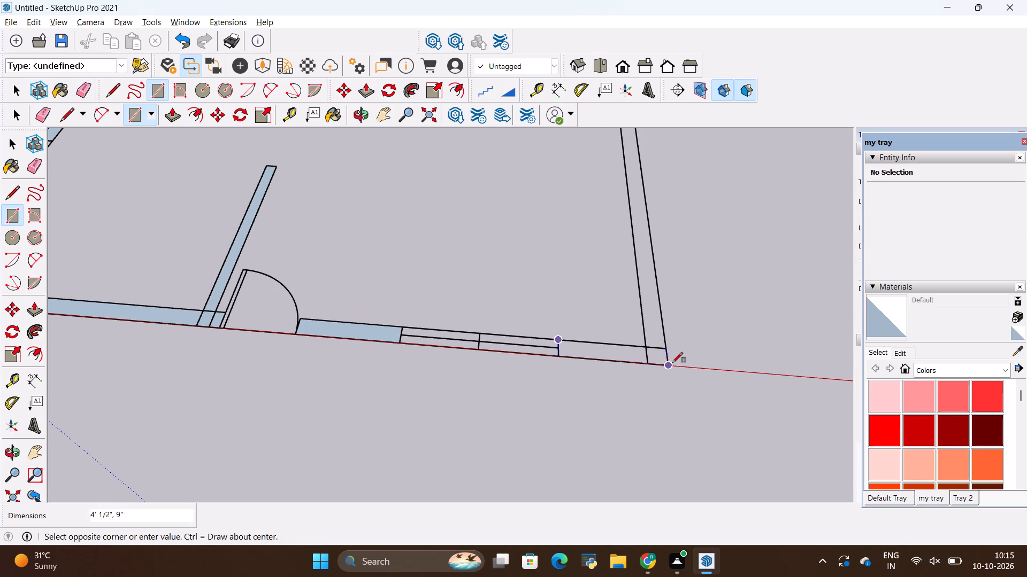
left_click(668, 364)
Draw a rectangle about 15' 7" by 9" over the far side wall from the front corner to the side window.
scroll(658, 411, "down", 1)
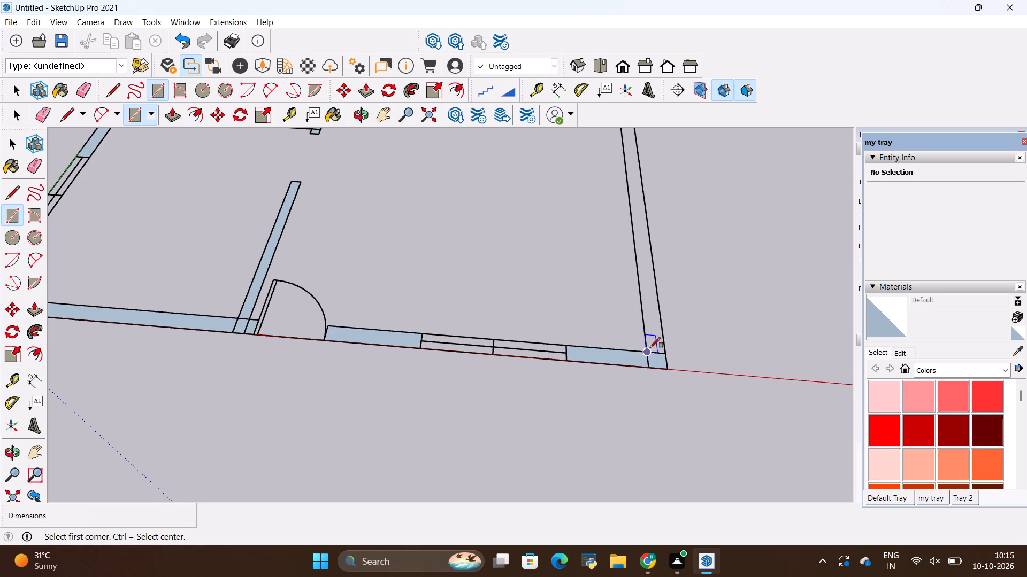
left_click(648, 348)
scroll(665, 430, "down", 6)
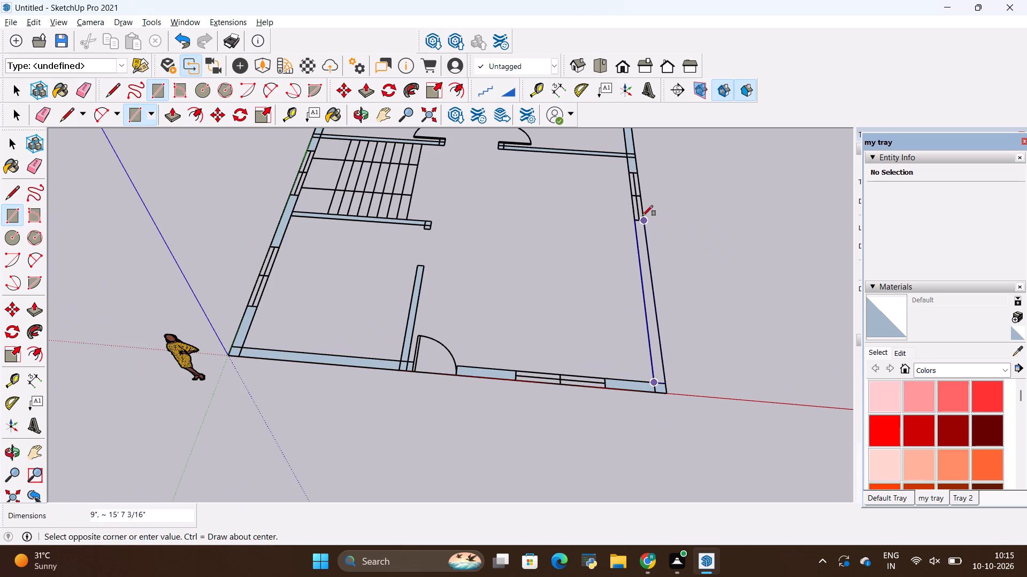
left_click(642, 216)
scroll(649, 237, "up", 14)
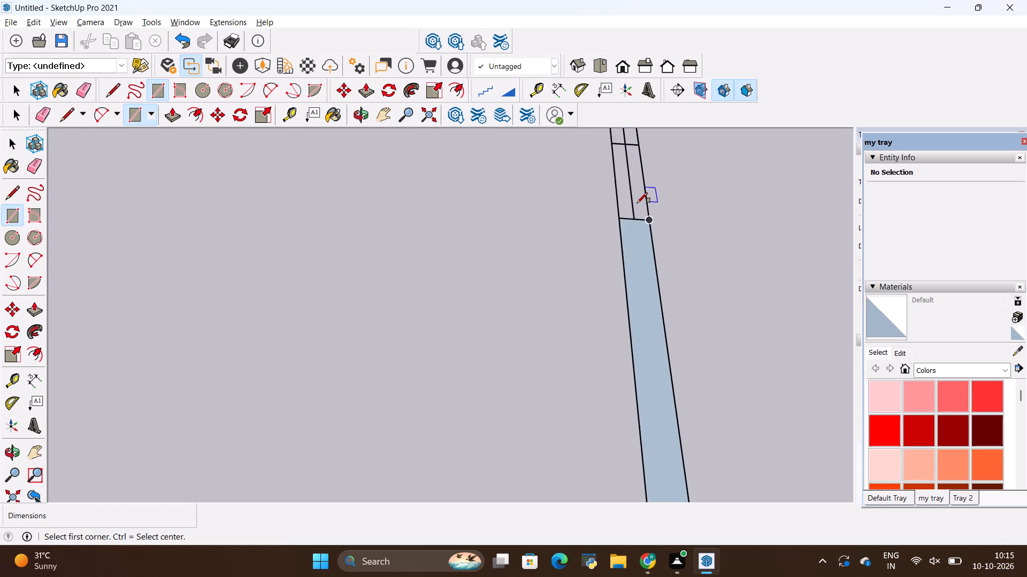
scroll(637, 203, "up", 4)
scroll(635, 327, "down", 20)
scroll(635, 327, "down", 4)
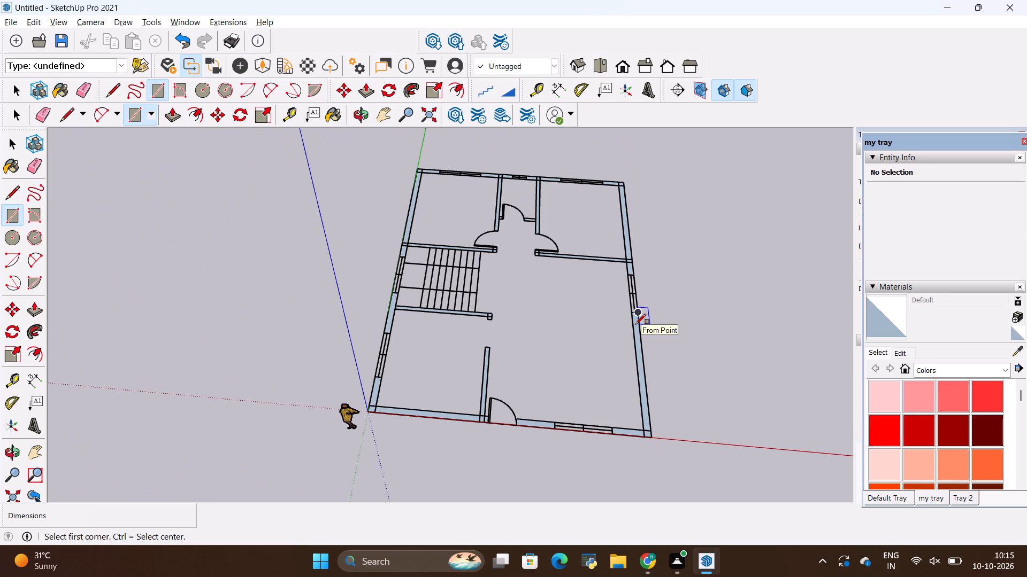
key("space")
left_click(680, 305)
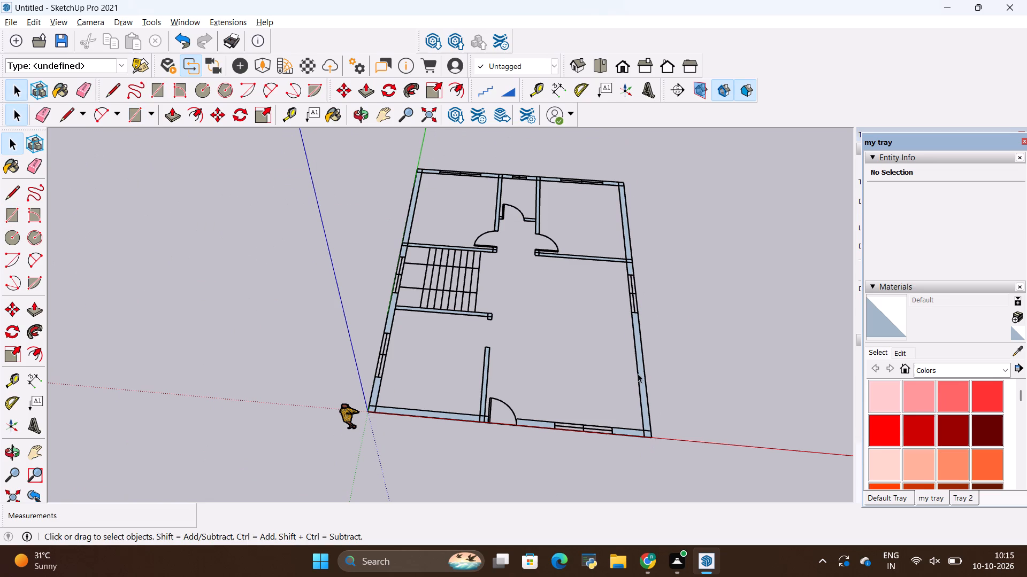
Push/Pull the rear wall piece between the bedroom window and the far rear corner up to a height of 10'.
key("p")
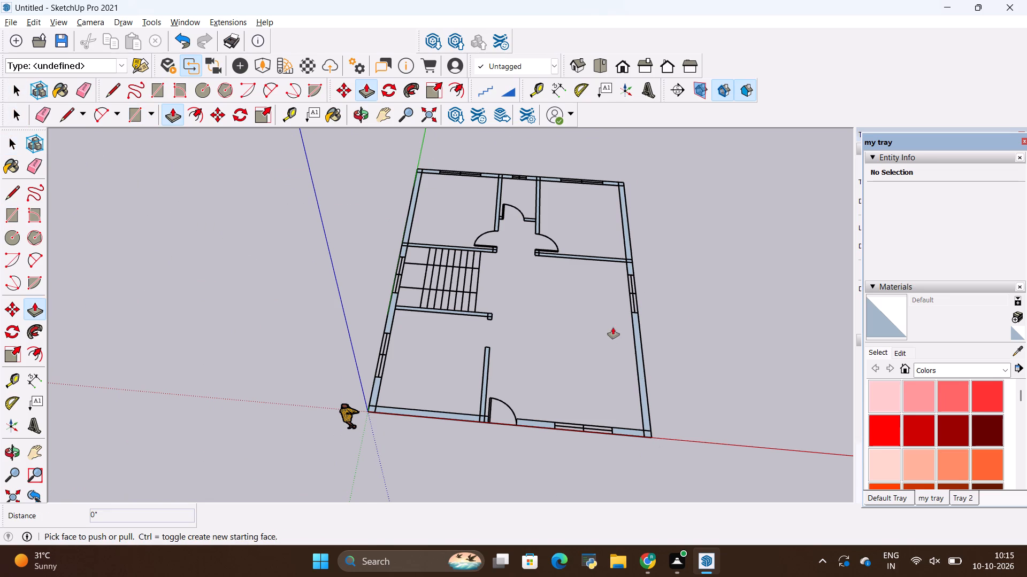
scroll(650, 217, "up", 20)
scroll(650, 217, "up", 3)
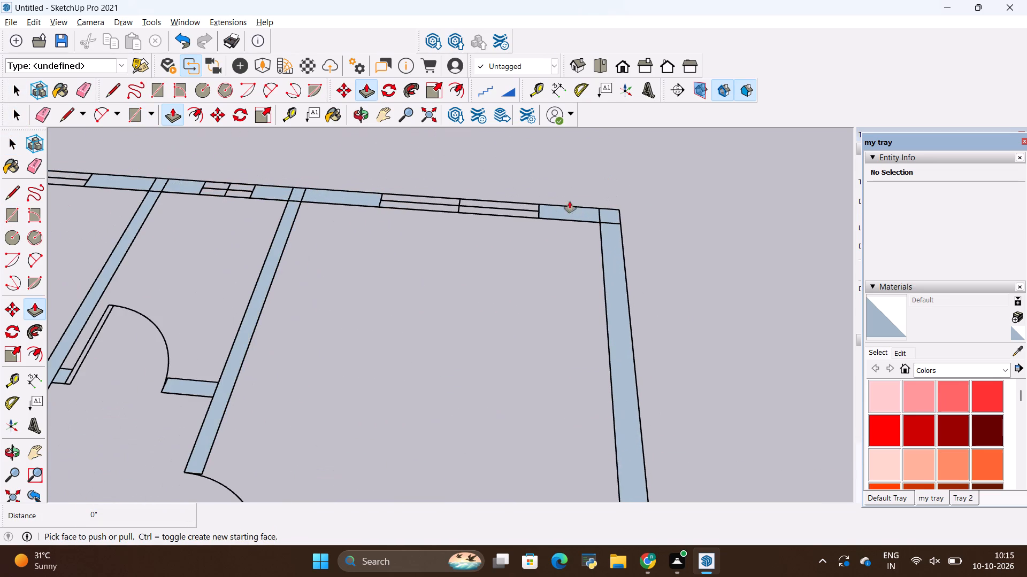
left_click(562, 210)
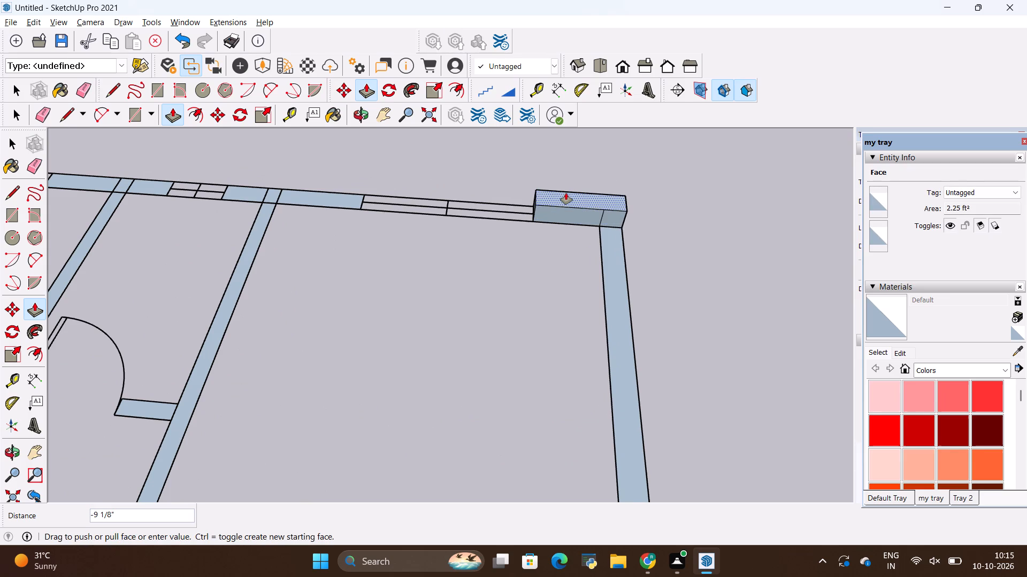
key("BackSpace")
type("10")
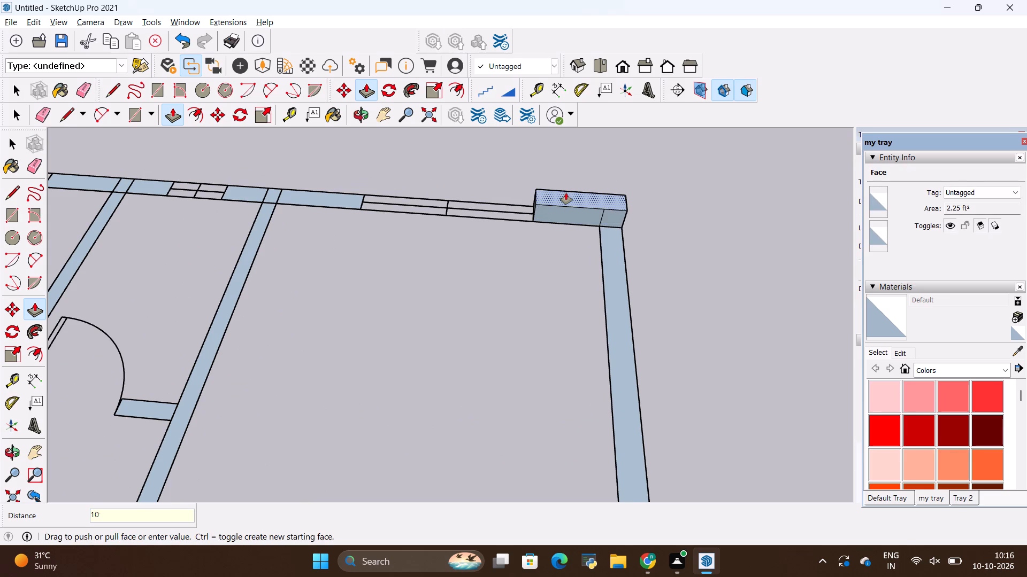
key("apostrophe")
key("Return")
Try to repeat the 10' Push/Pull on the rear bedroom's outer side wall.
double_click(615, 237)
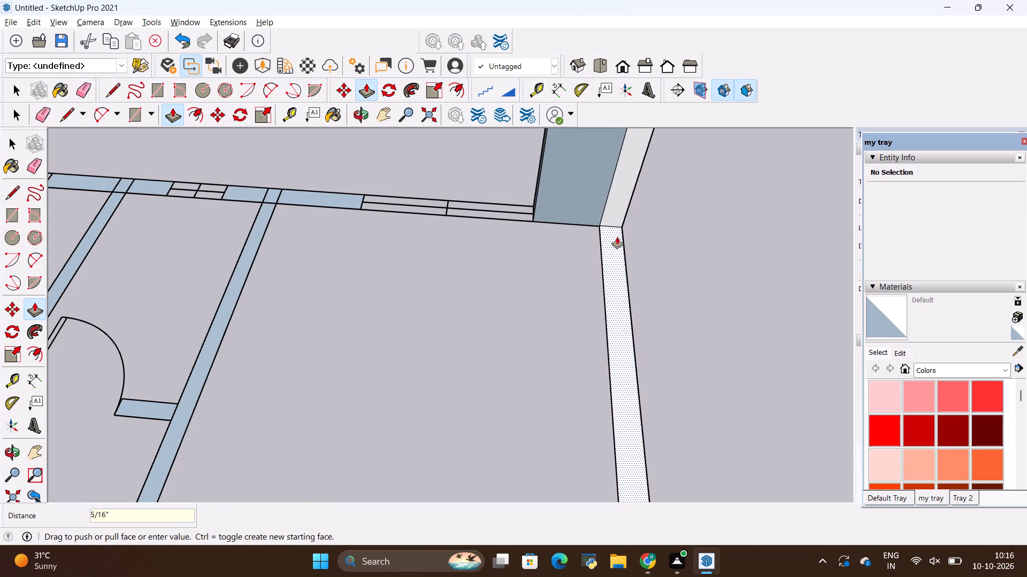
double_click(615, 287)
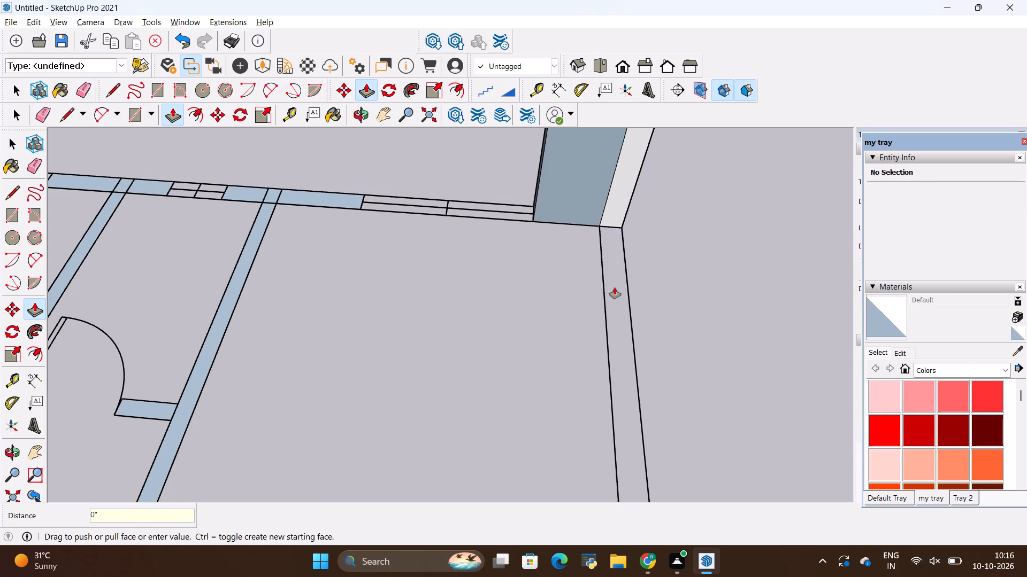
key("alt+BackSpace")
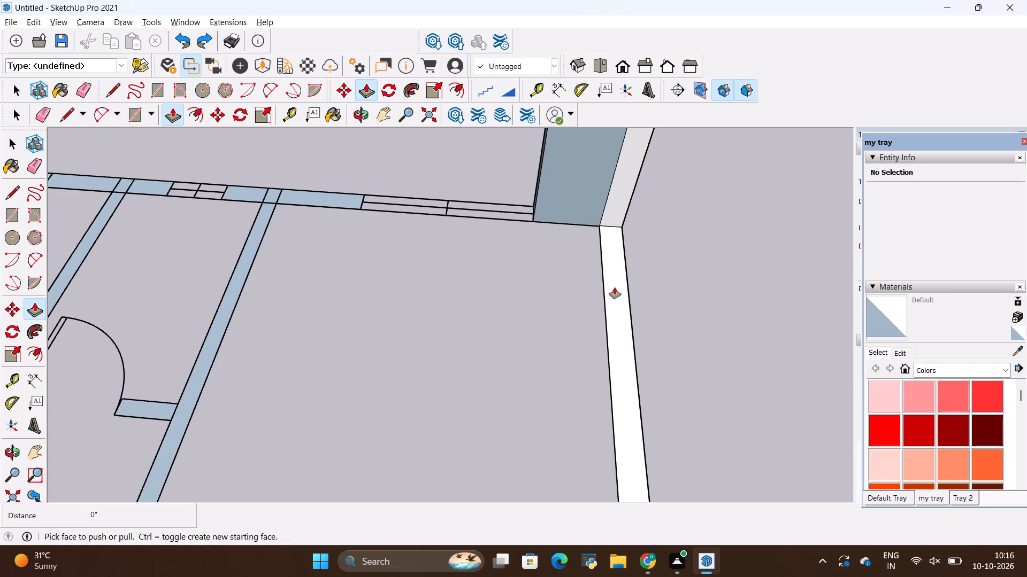
Push/Pull the rear bedroom's outer side wall up level with the top of the 10' corner piece.
left_click(615, 288)
scroll(628, 264, "down", 17)
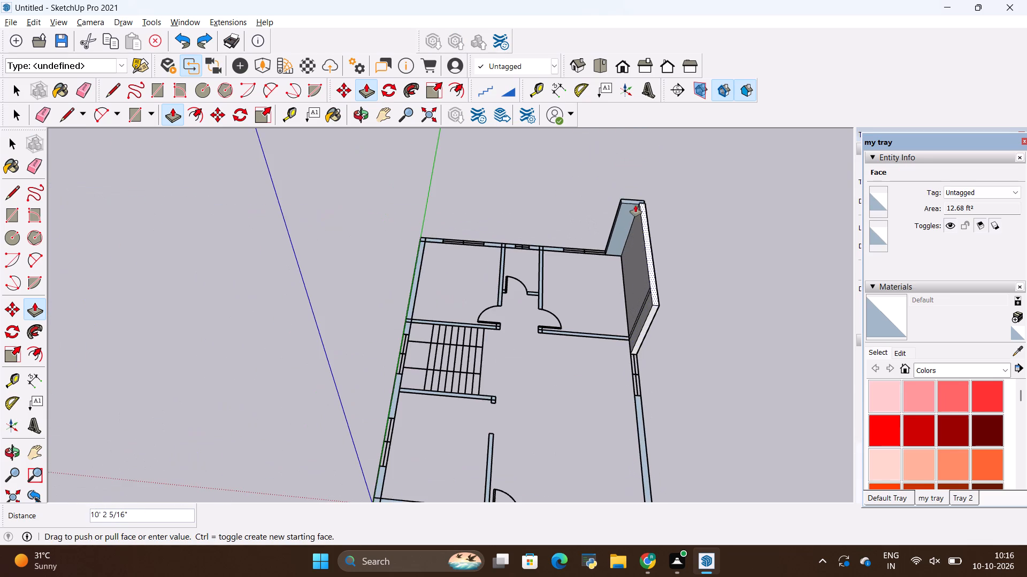
left_click(633, 201)
Push/Pull the rear wall piece between the same bedroom's window and the middle room up 10', level with the corner piece.
scroll(622, 192, "up", 3)
scroll(573, 246, "up", 5)
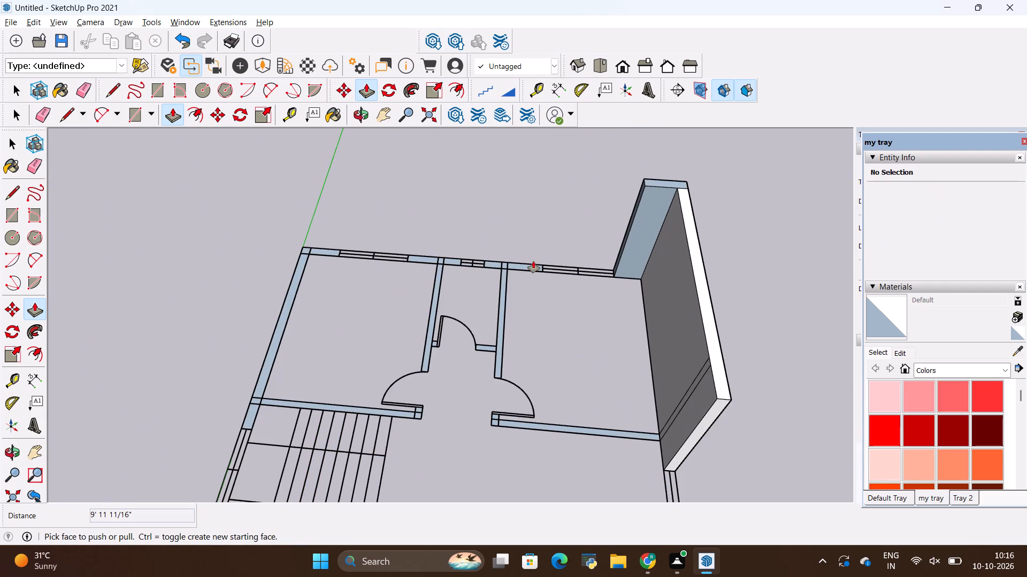
scroll(530, 269, "up", 5)
left_click(529, 262)
scroll(542, 244, "down", 6)
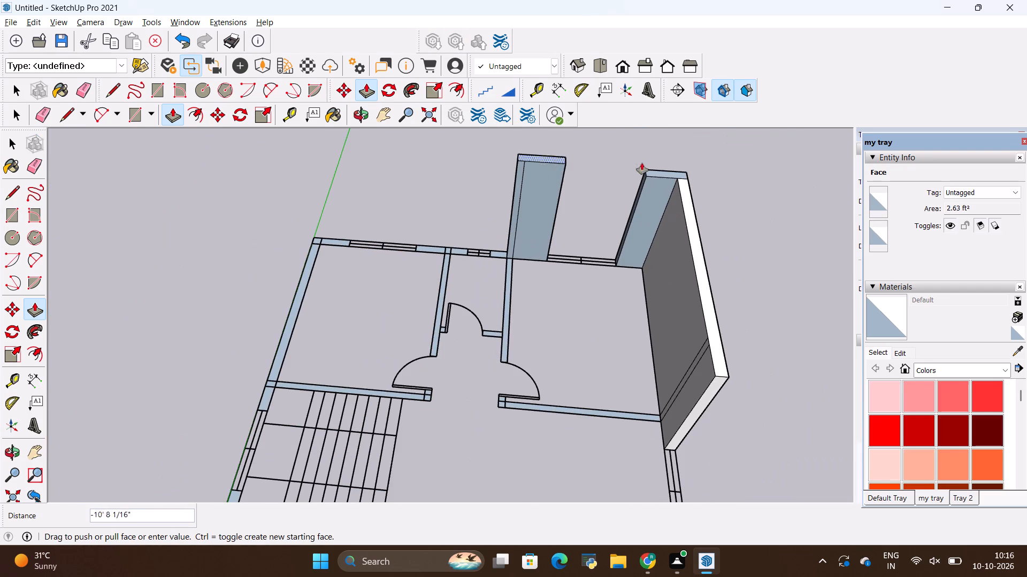
left_click(678, 172)
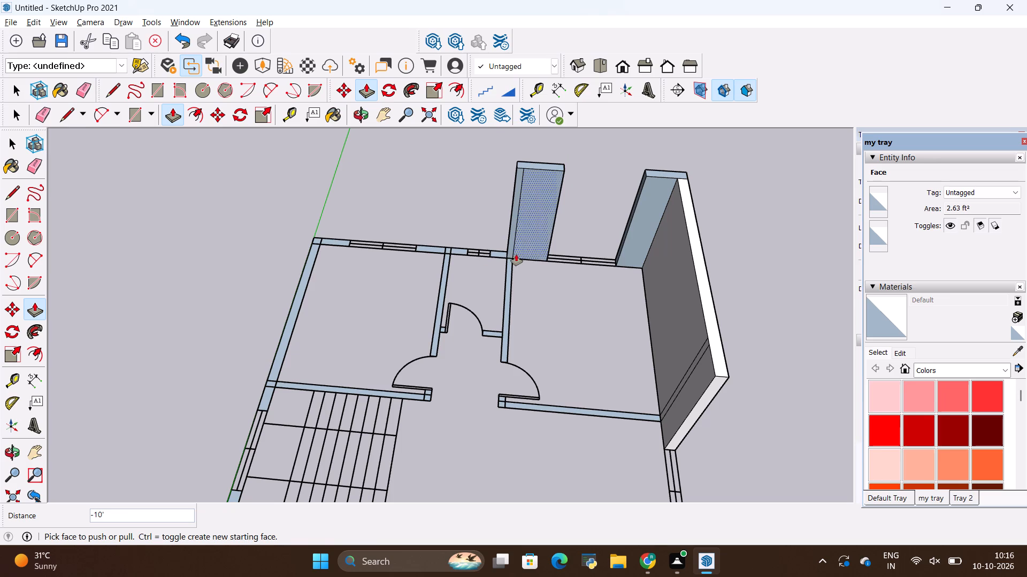
Push/Pull the rear wall pieces flanking the middle room's window and the adjoining piece beside the second bedroom's window up 10'.
left_click(501, 254)
left_click(559, 168)
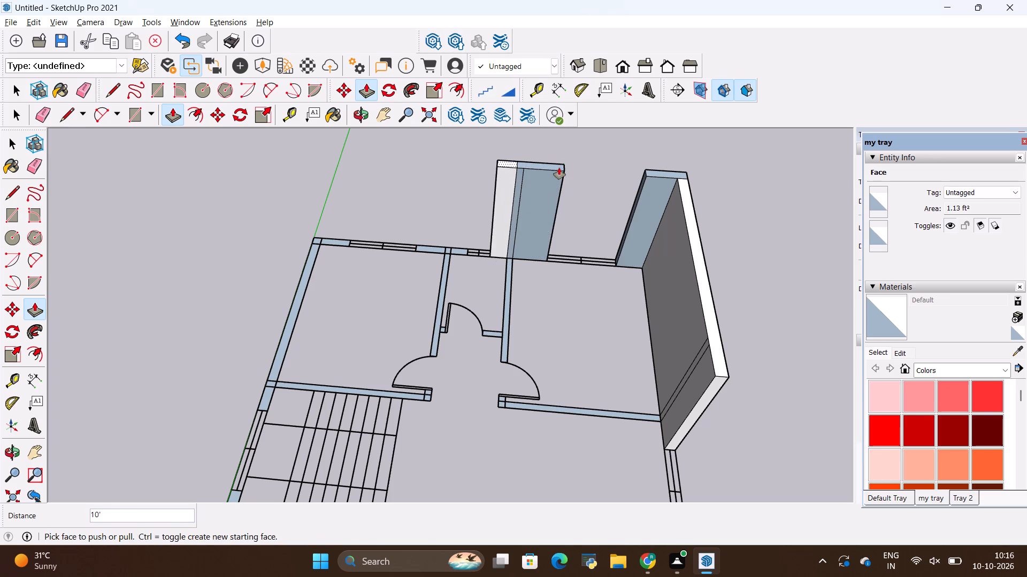
left_click(458, 250)
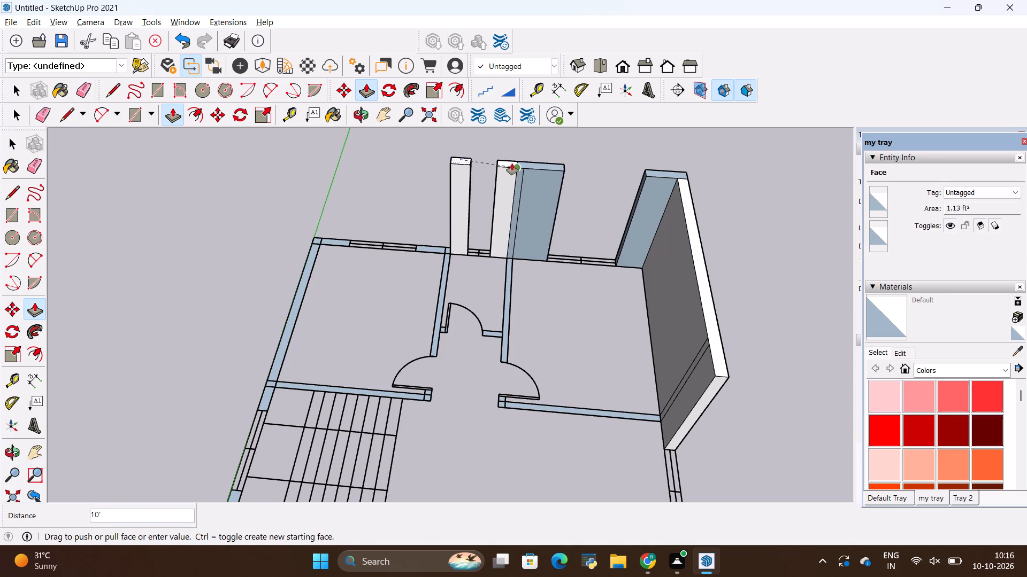
left_click(512, 163)
scroll(422, 266, "up", 4)
left_click(437, 246)
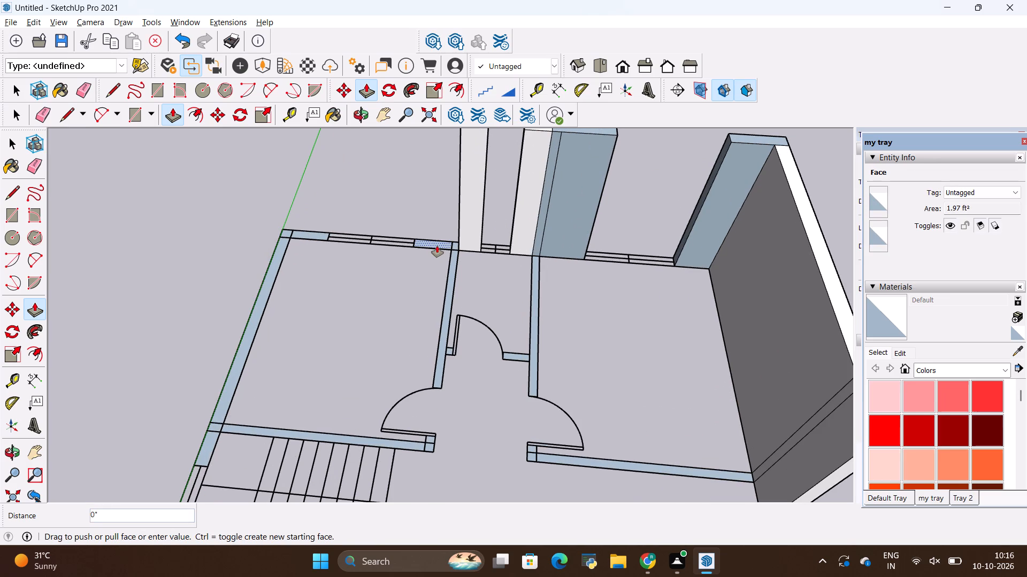
scroll(441, 246, "down", 5)
left_click(460, 179)
Push/Pull the two partition walls between the middle room and the rear bedrooms up 10', level with the rear wall pieces.
scroll(450, 228, "up", 3)
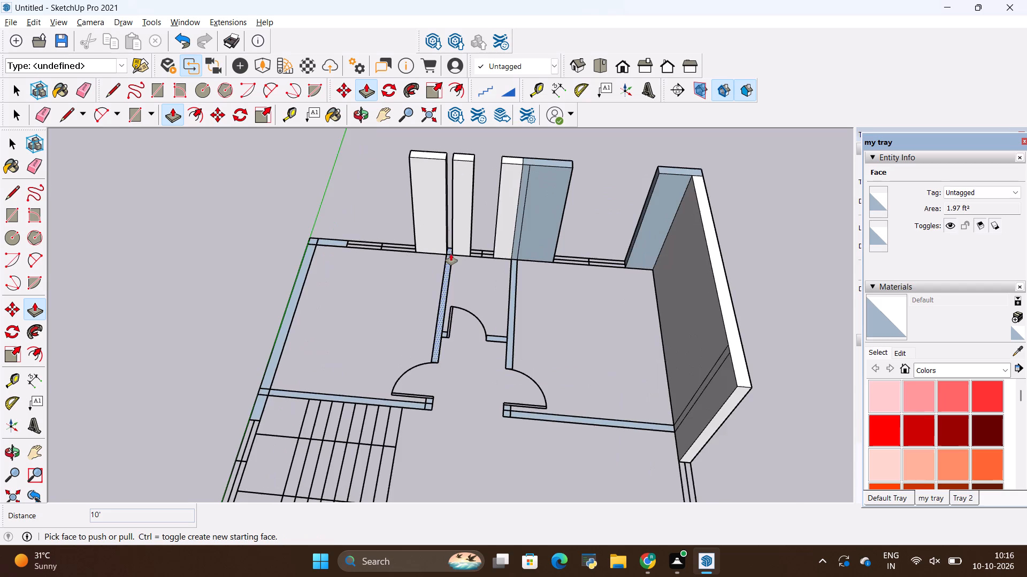
scroll(451, 254, "up", 2)
left_click(449, 269)
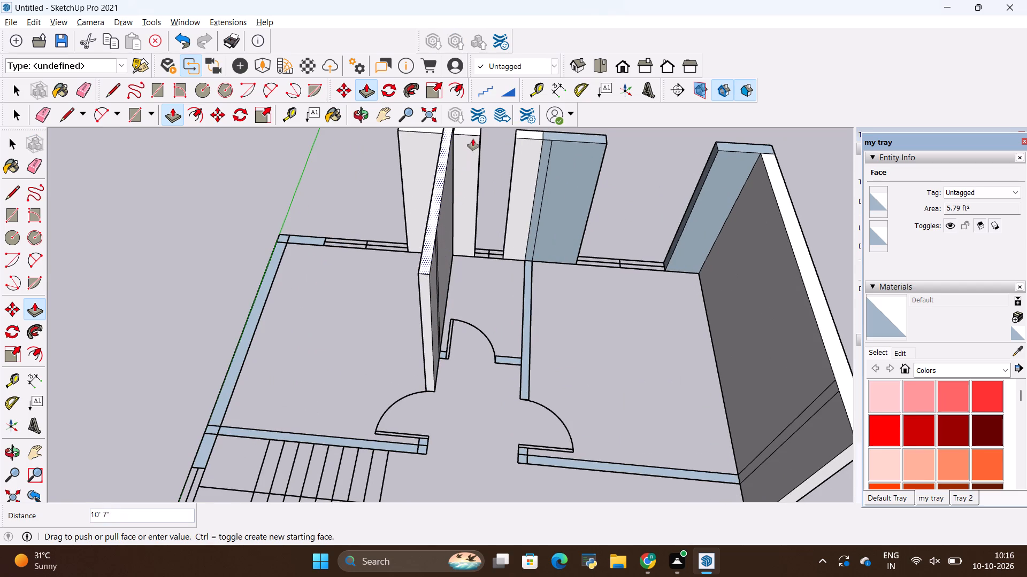
left_click(474, 137)
scroll(475, 227, "down", 3)
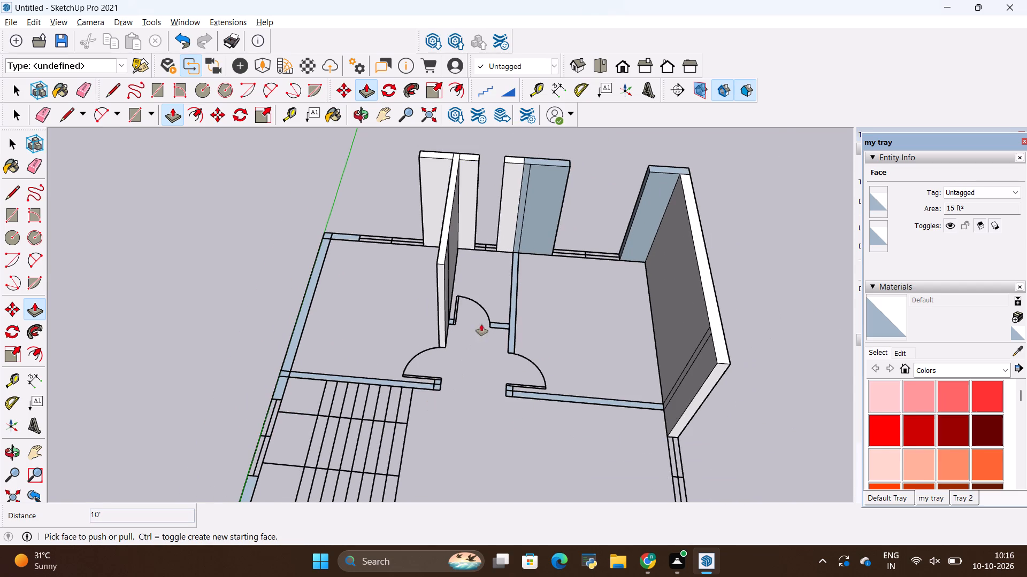
left_click(513, 314)
left_click(447, 238)
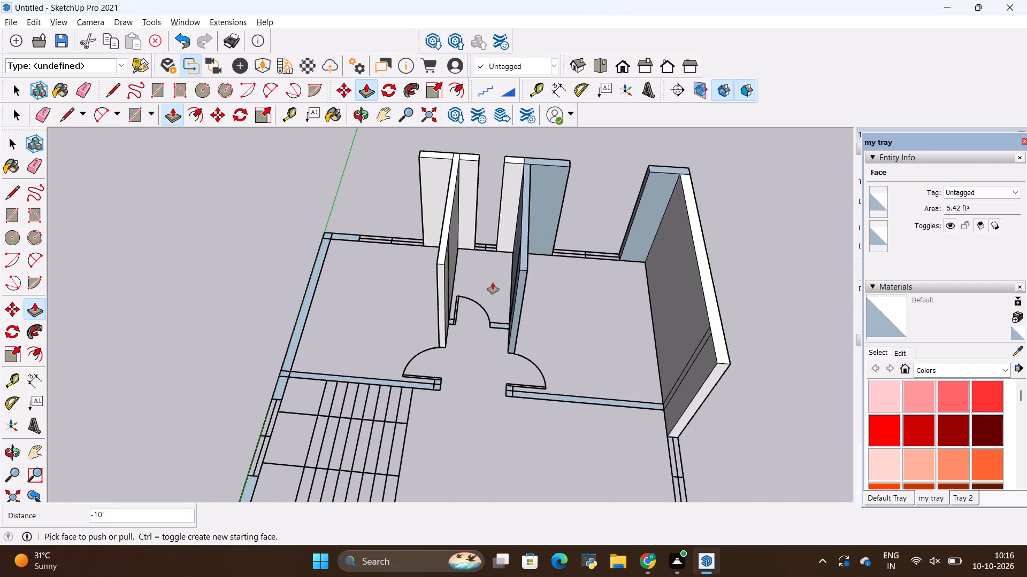
Push/Pull the two short wall stubs on either side of the middle room's door up 10'.
scroll(502, 307, "up", 6)
left_click(507, 337)
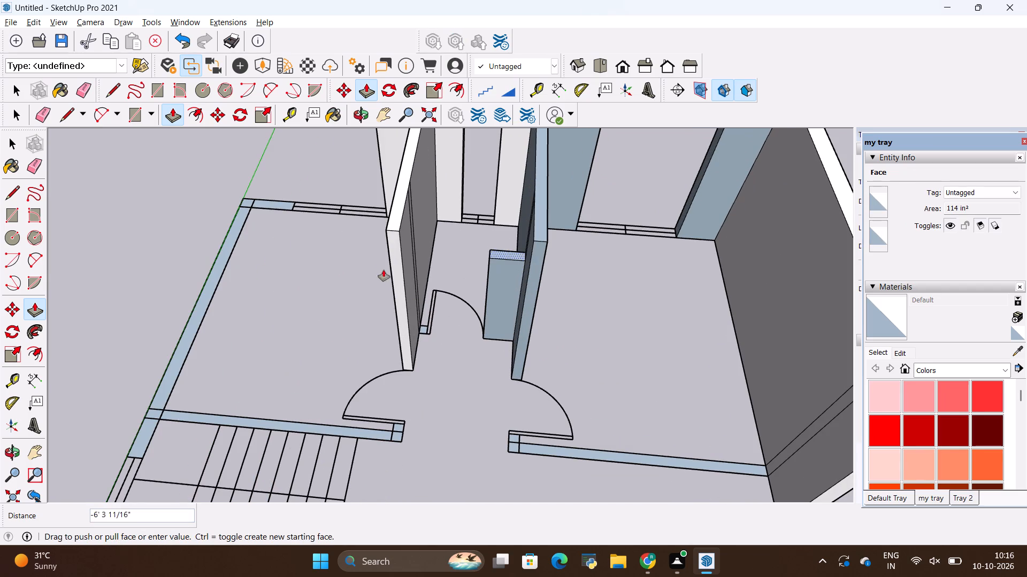
left_click(389, 229)
scroll(426, 330, "up", 4)
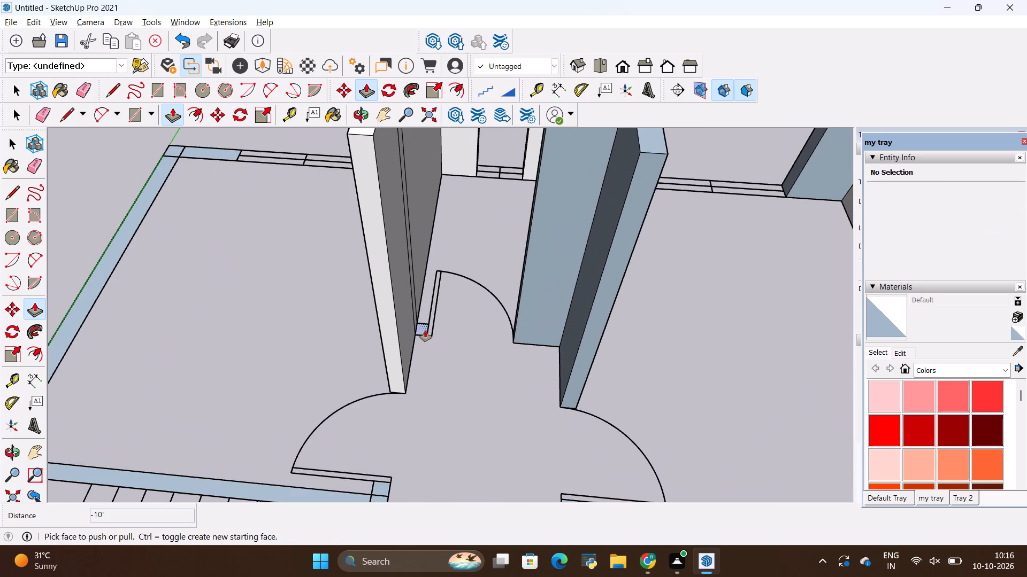
left_click(420, 332)
scroll(375, 262, "down", 4)
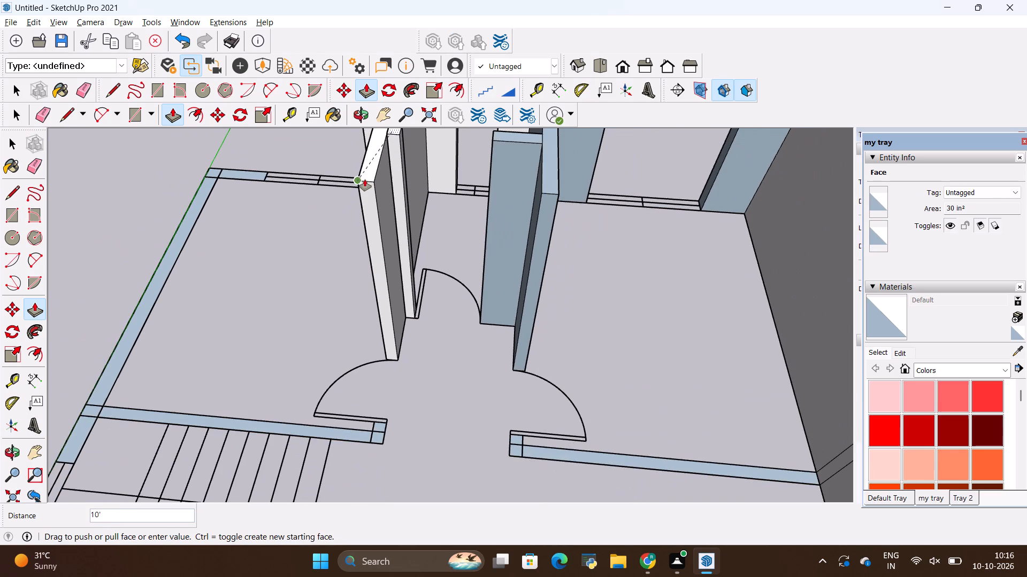
left_click(365, 180)
Push/Pull both rear bedrooms' front walls, plus the end piece at the staircase-side bedroom's doorway, up 10'.
left_click(549, 451)
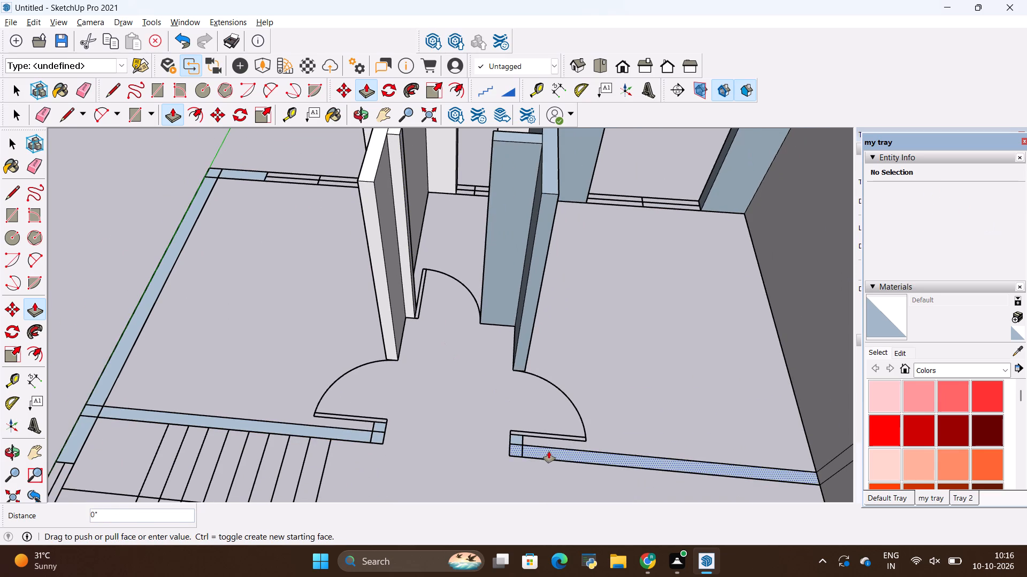
left_click(372, 178)
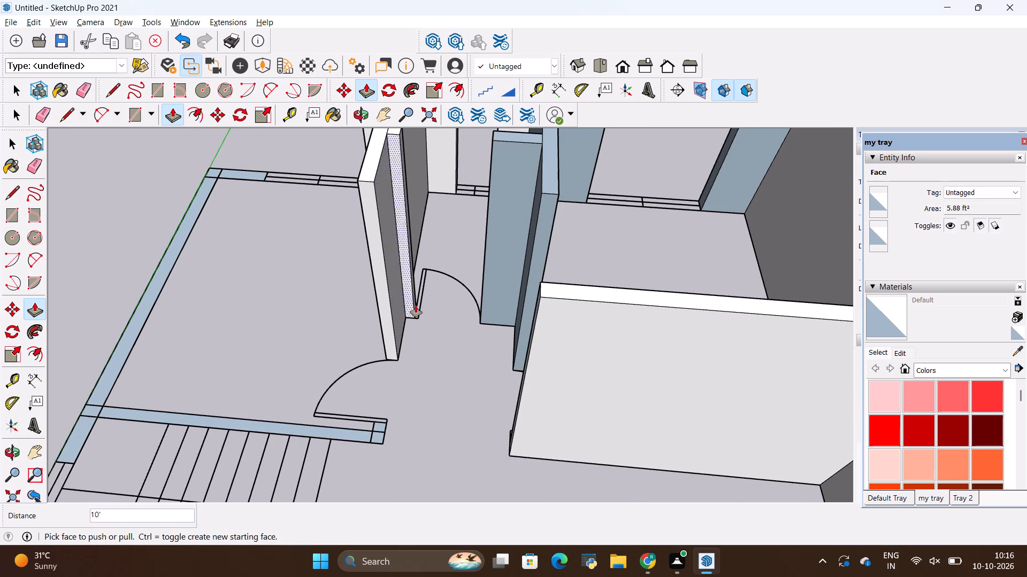
scroll(424, 301, "down", 12)
scroll(384, 358, "up", 7)
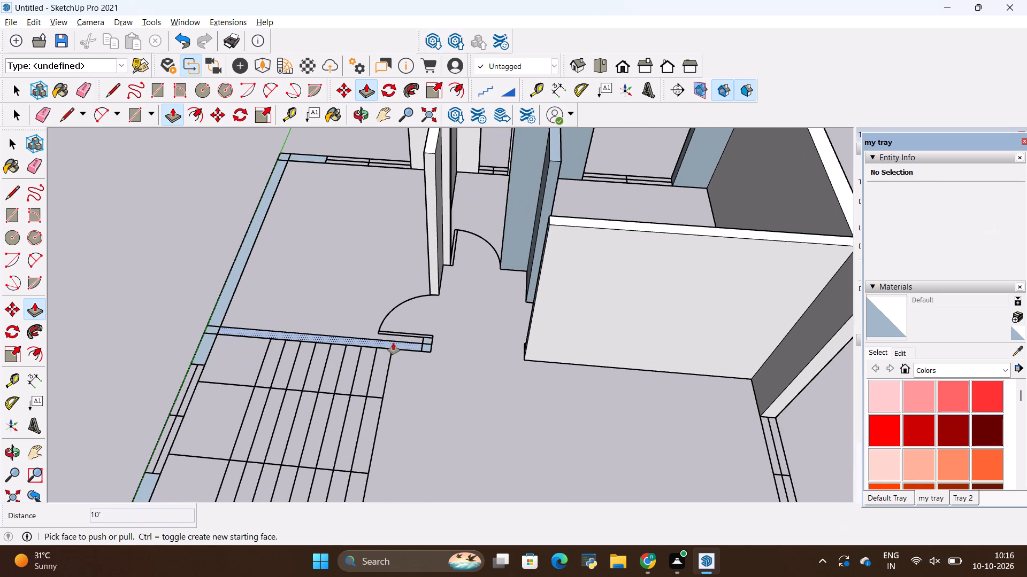
left_click(393, 343)
left_click(557, 226)
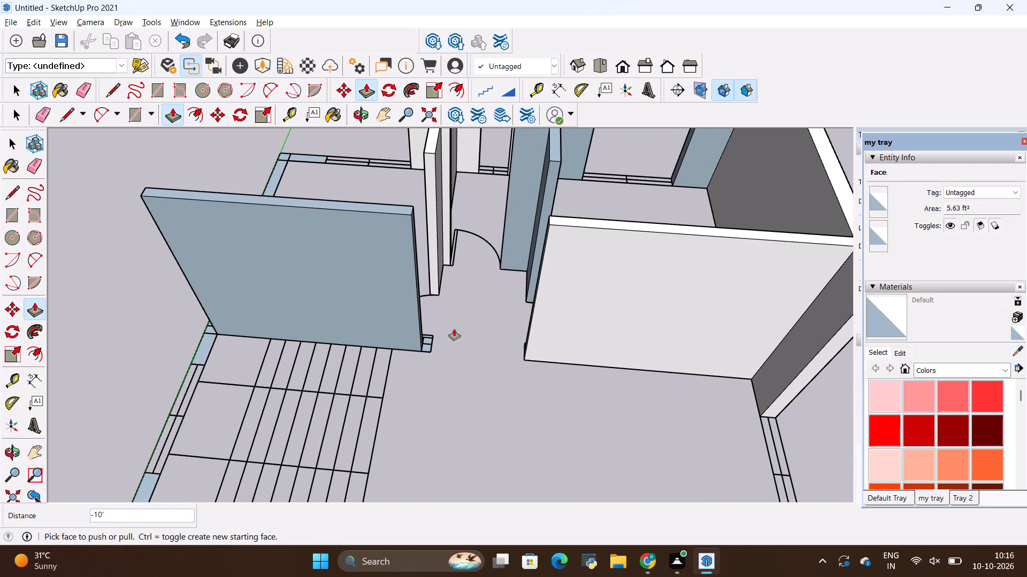
scroll(454, 333, "up", 6)
left_click(421, 346)
scroll(410, 326, "down", 5)
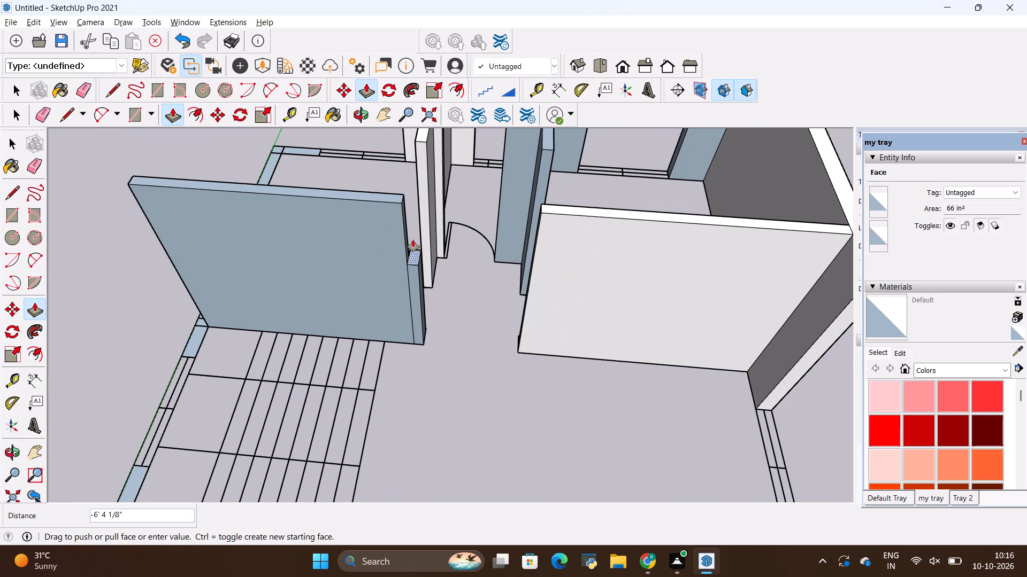
left_click(382, 198)
Push/Pull the staircase-side bedroom's outer wall and the outer wall piece between the staircase and front room windows up 10'.
scroll(295, 303, "down", 5)
middle_click_drag(273, 298, 566, 318)
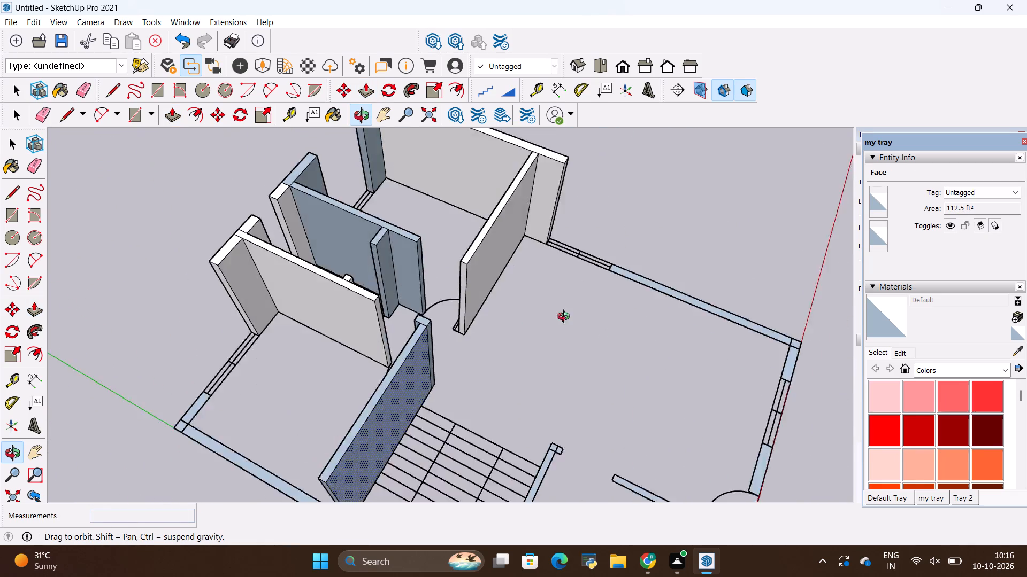
middle_click_drag(566, 318, 642, 176)
scroll(544, 292, "down", 6)
middle_click_drag(526, 341, 457, 423)
scroll(388, 422, "up", 4)
left_click(436, 379)
left_click(504, 281)
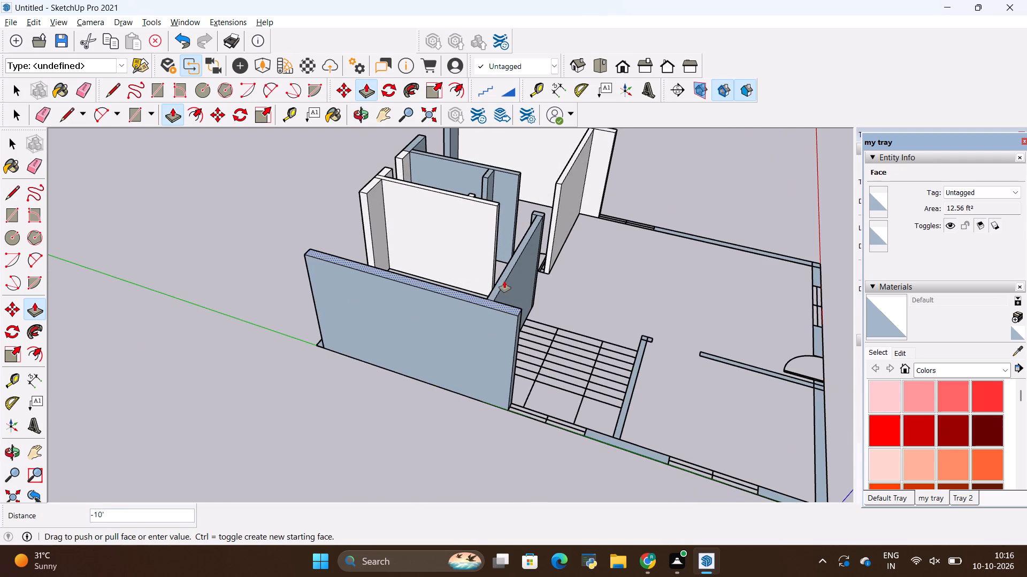
left_click(590, 437)
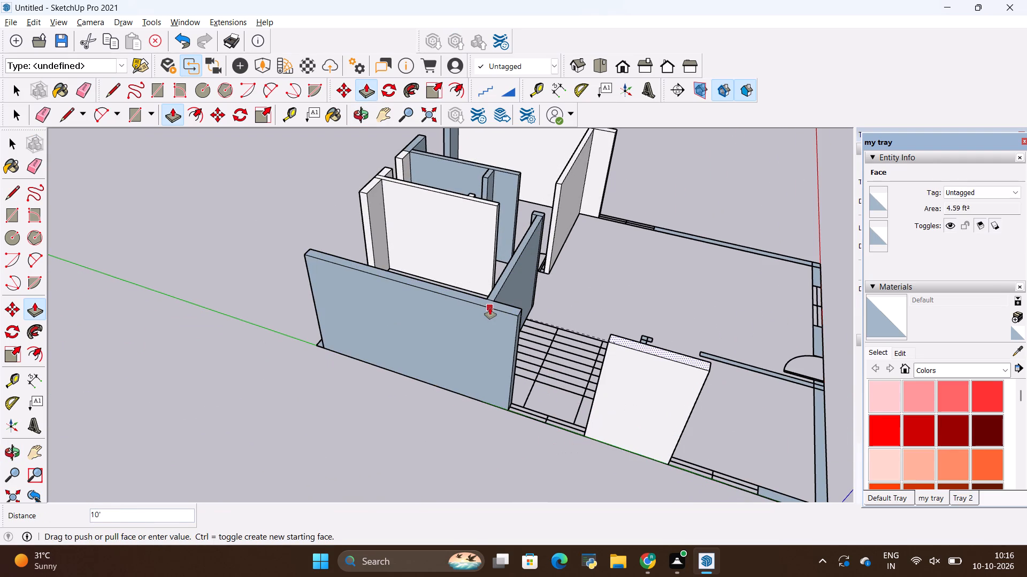
left_click(490, 309)
Push/Pull the wall between the staircase and the front room, including its small end piece, up 10'.
middle_click_drag(611, 336, 334, 319)
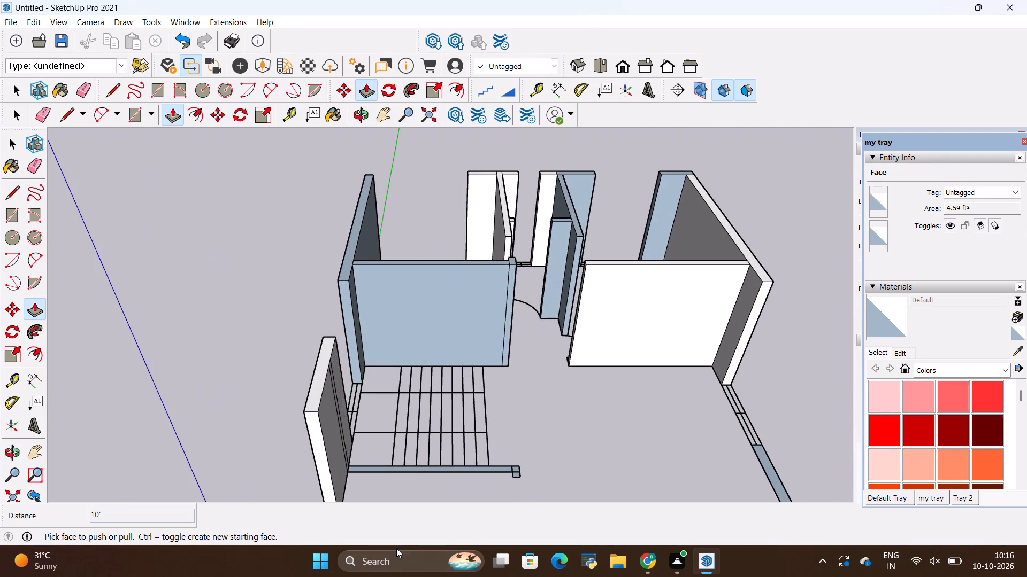
scroll(375, 492, "up", 7)
left_click(390, 453)
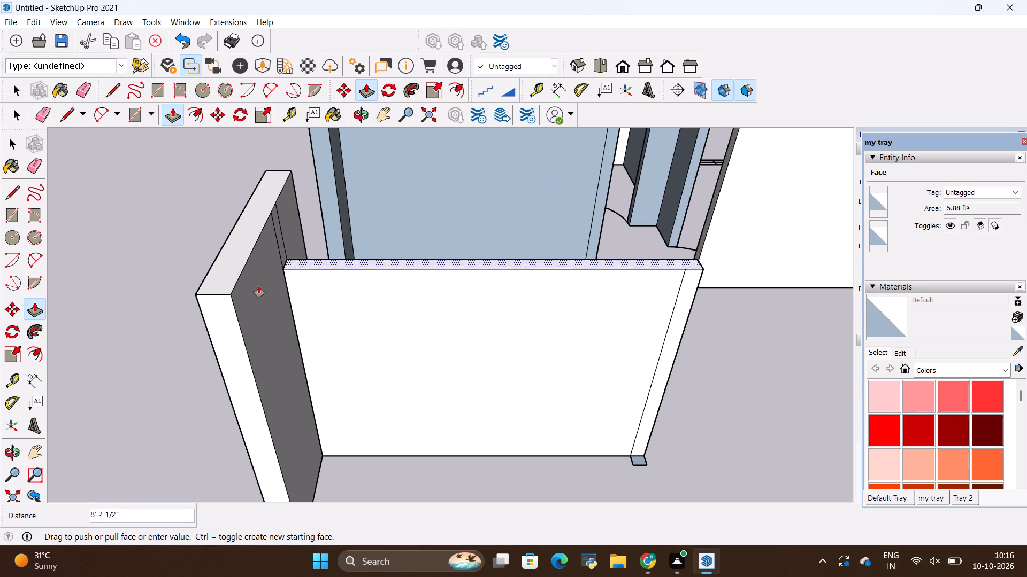
left_click(233, 282)
scroll(281, 311, "down", 10)
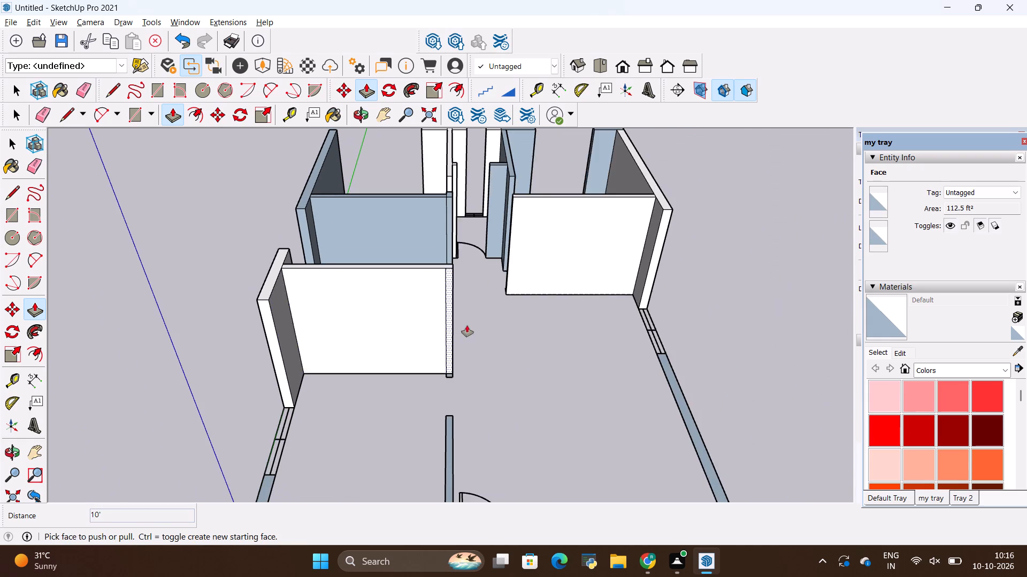
middle_click_drag(469, 325, 610, 375)
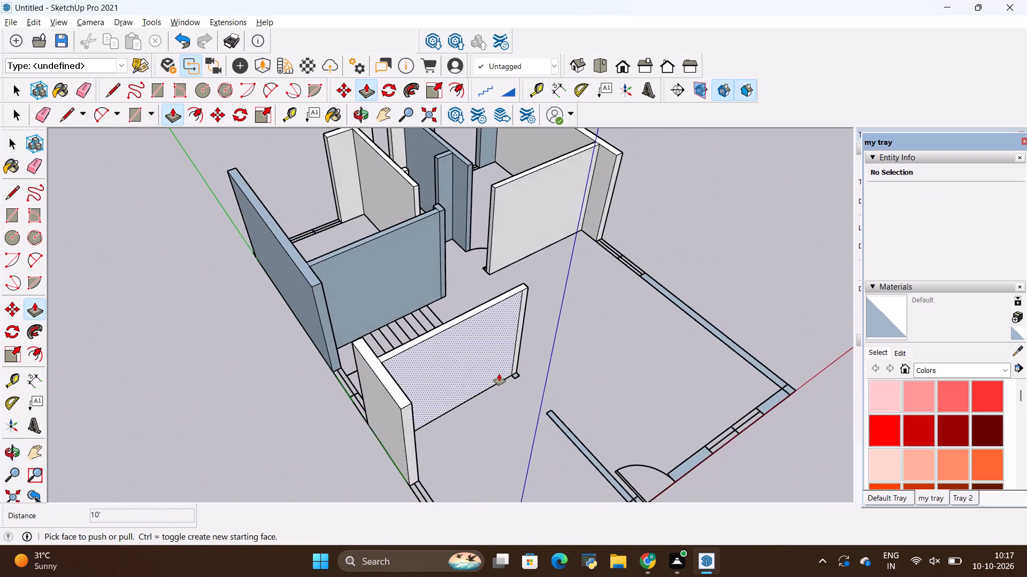
scroll(499, 374, "up", 10)
left_click(514, 377)
scroll(497, 368, "down", 6)
left_click(364, 280)
scroll(364, 280, "down", 6)
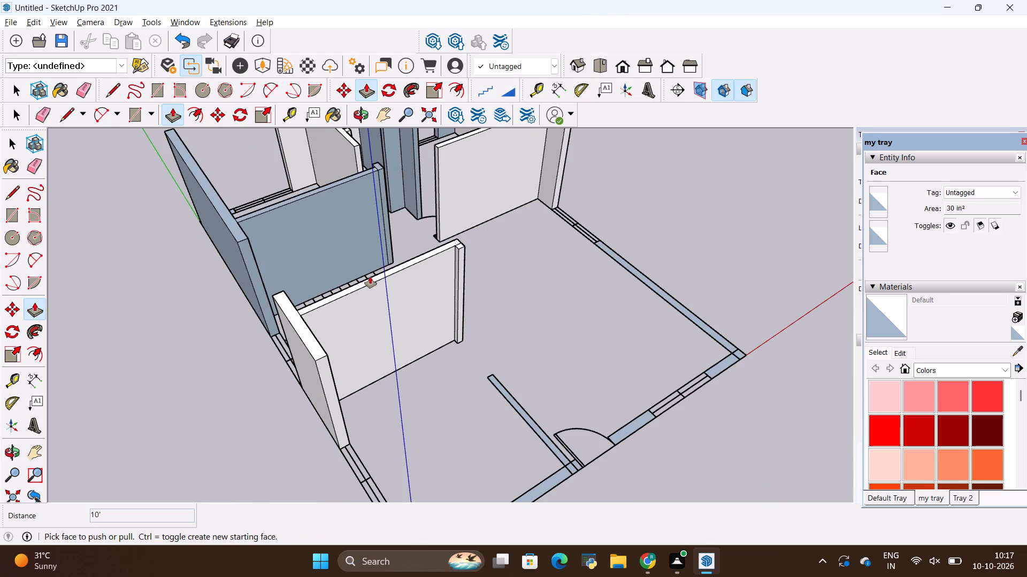
Push/Pull the front room's inner partition beside the entrance and its front wall up 10', level with the raised outer wall.
left_click(532, 425)
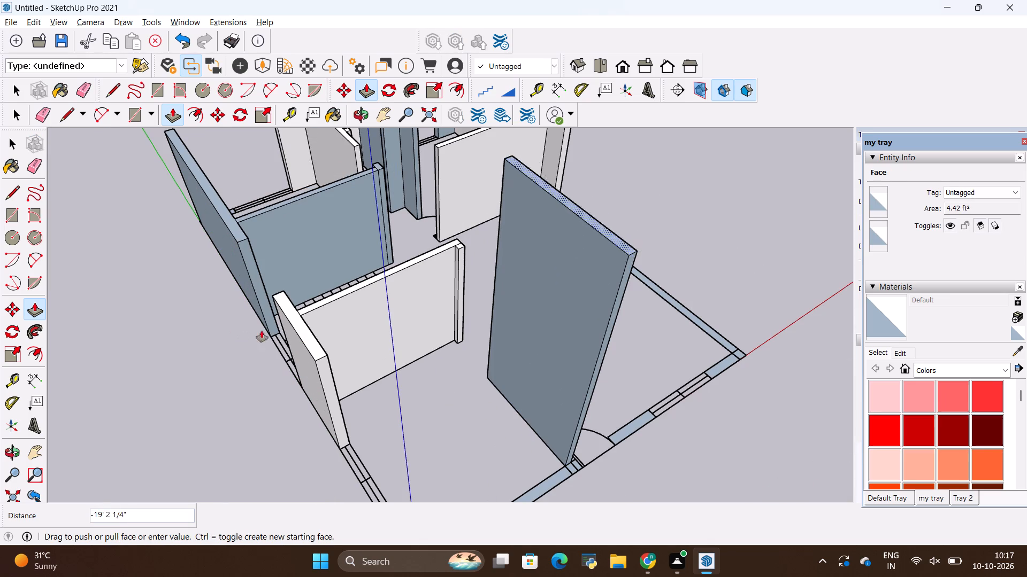
left_click(296, 329)
scroll(290, 328, "down", 5)
scroll(448, 441, "up", 2)
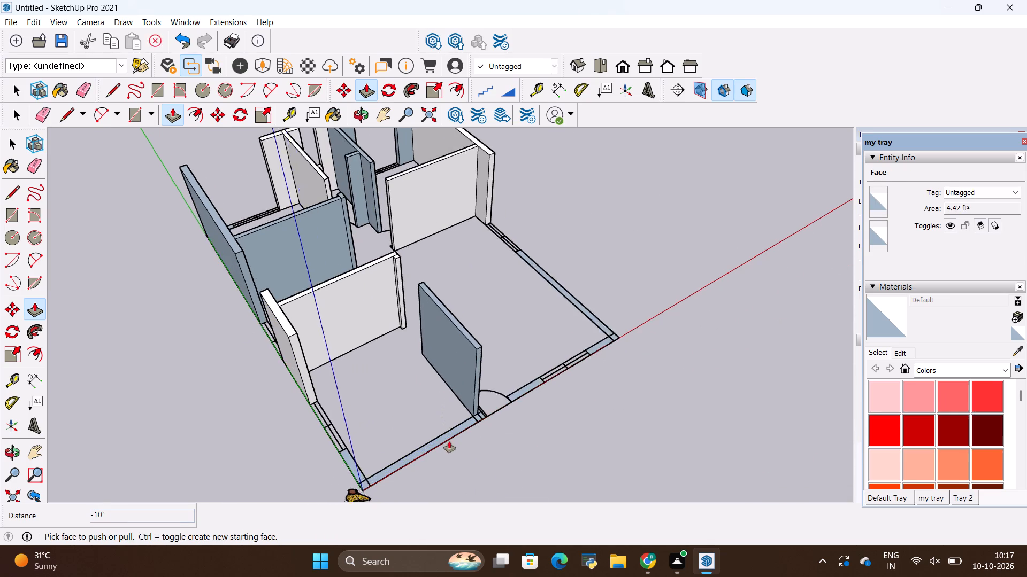
scroll(449, 441, "up", 1)
left_click(447, 435)
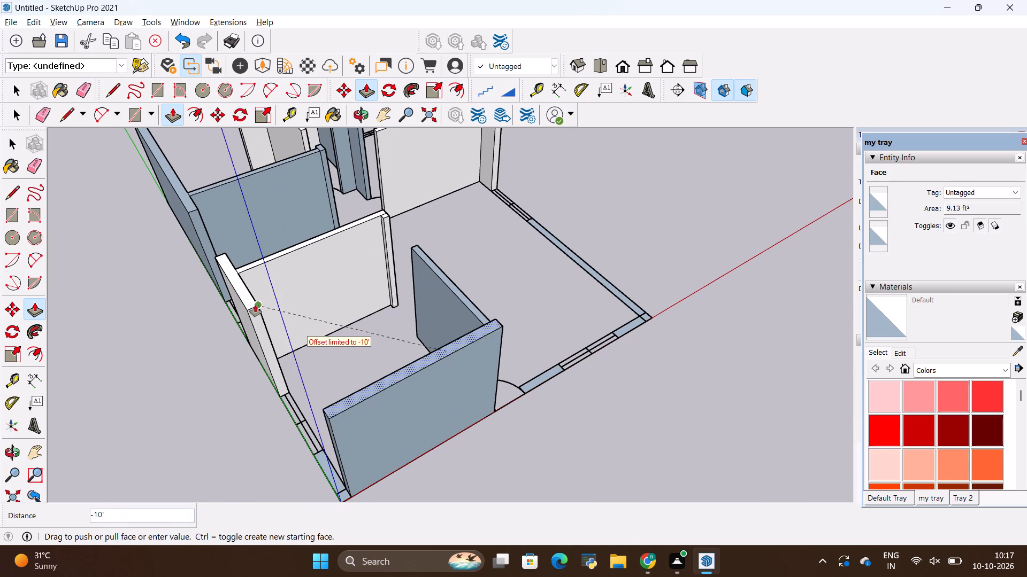
left_click(255, 305)
Push/Pull the outer side wall piece between the front room's window and the front corner at the origin up 10'.
scroll(364, 299, "down", 5)
middle_click_drag(328, 379, 601, 397)
scroll(601, 397, "down", 1)
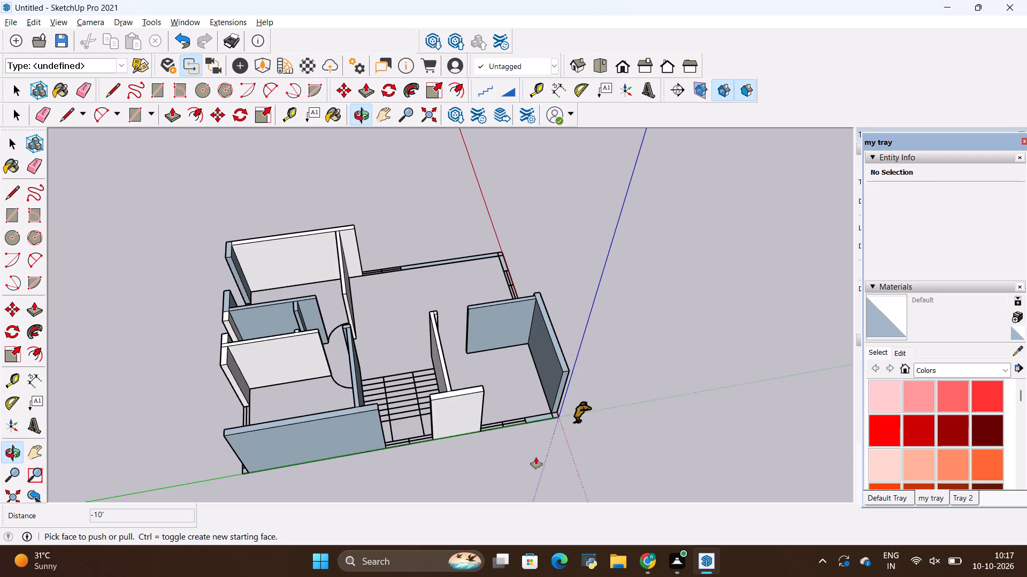
scroll(536, 447, "up", 3)
left_click(538, 412)
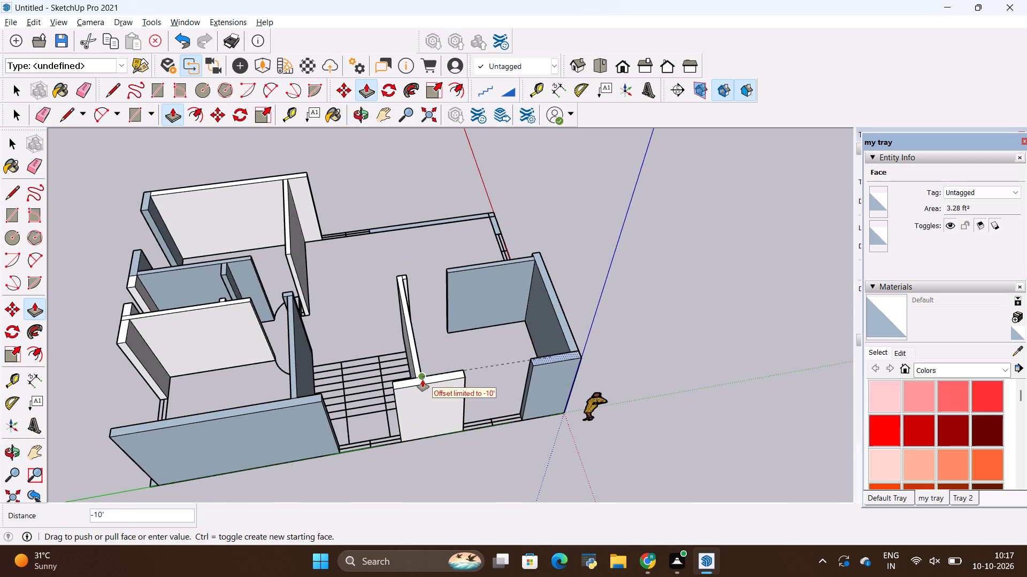
left_click(423, 380)
Push/Pull the two front wall pieces on either side of the window beyond the entrance door up 10'.
scroll(296, 415, "down", 4)
middle_click_drag(484, 388, 166, 361)
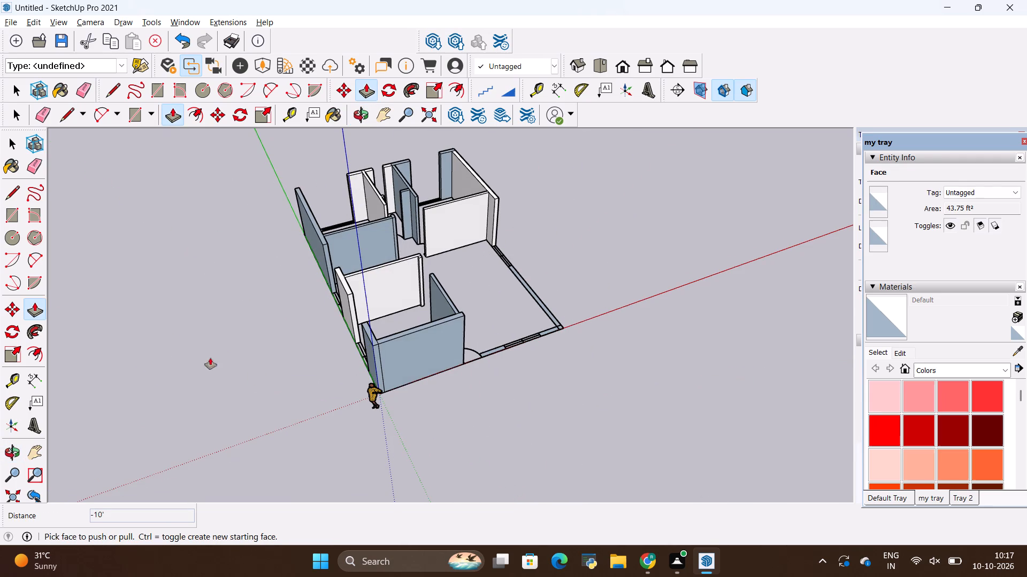
scroll(497, 348, "up", 5)
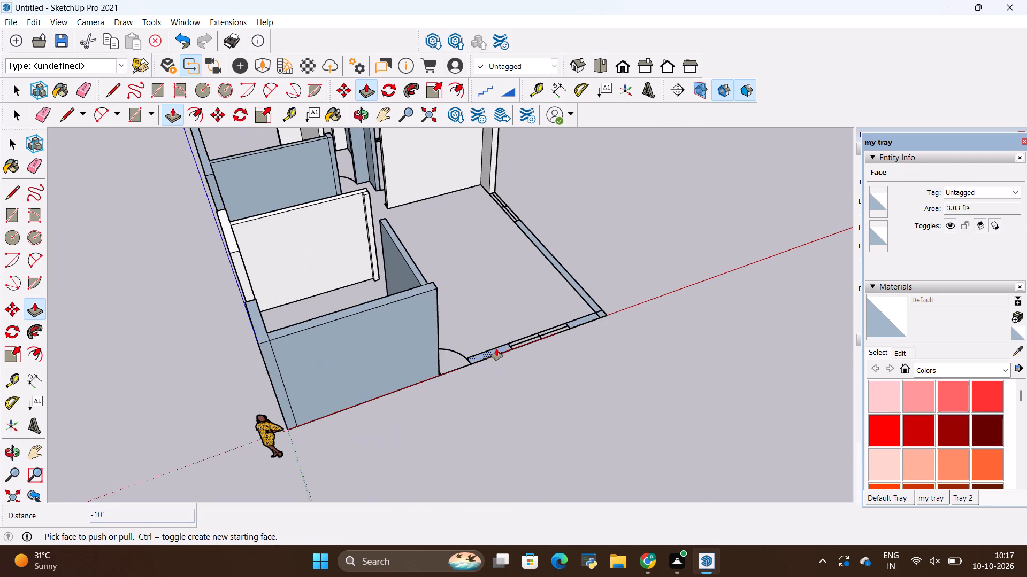
left_click(496, 349)
left_click(371, 305)
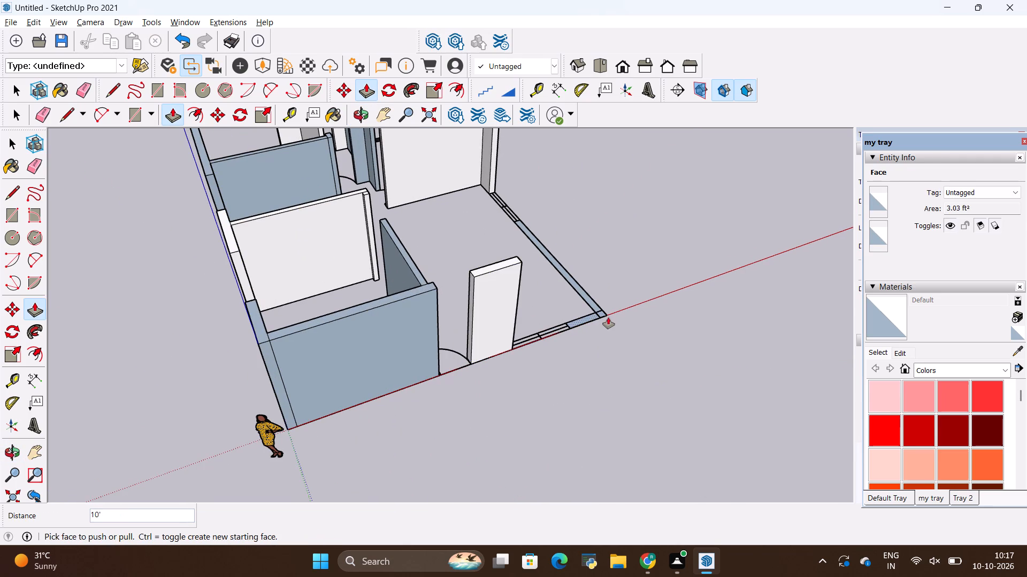
left_click(591, 315)
left_click(489, 270)
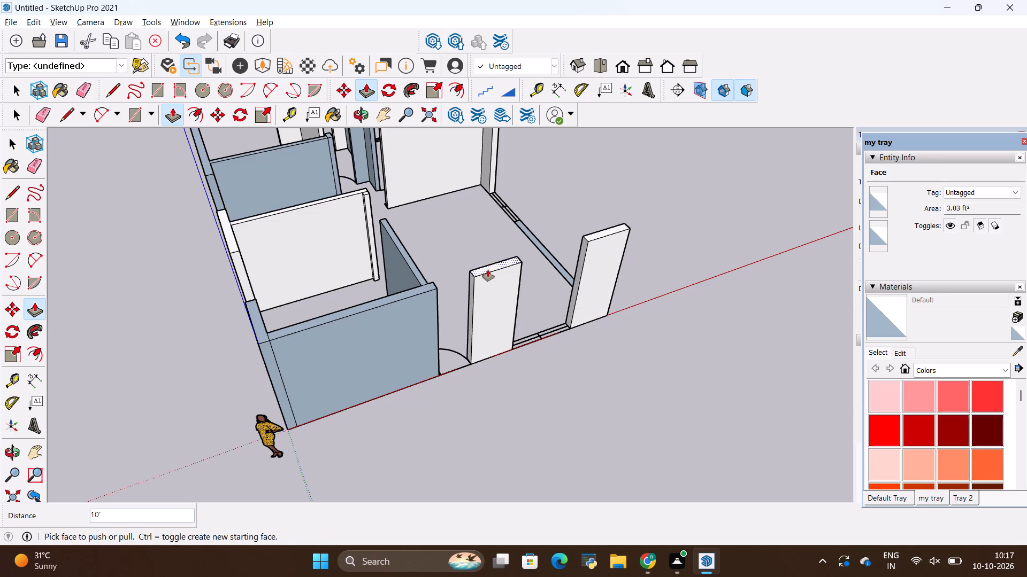
Push/Pull the long outer side wall between the front corner and the side window up 10', level with the front wall piece.
scroll(549, 252, "up", 6)
left_click(550, 264)
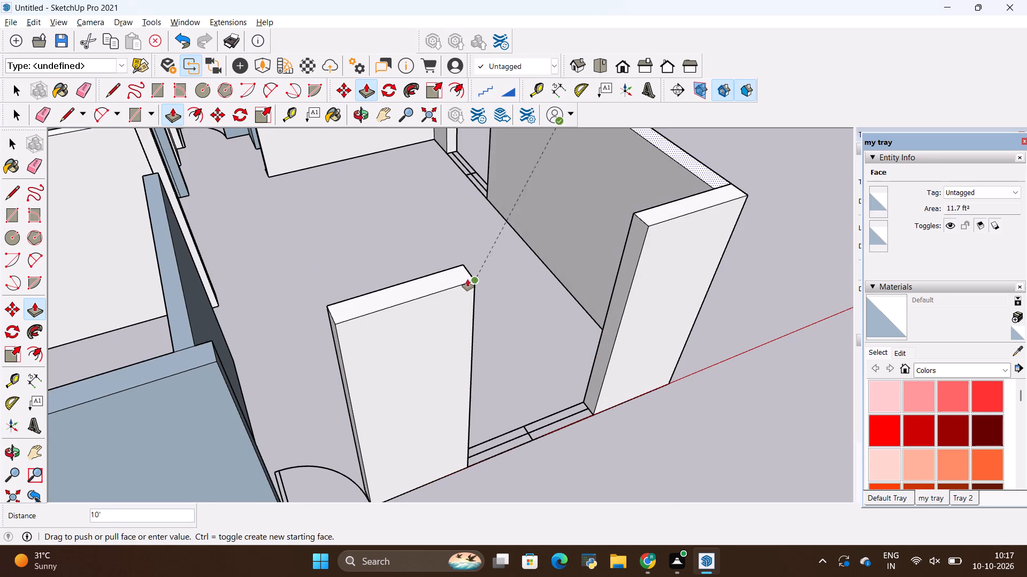
left_click(467, 279)
Push/Pull the small wall stub beside the rear bedroom's door, at the end of its front partition, level with the raised walls.
scroll(515, 356, "down", 10)
middle_click_drag(633, 284, 150, 293)
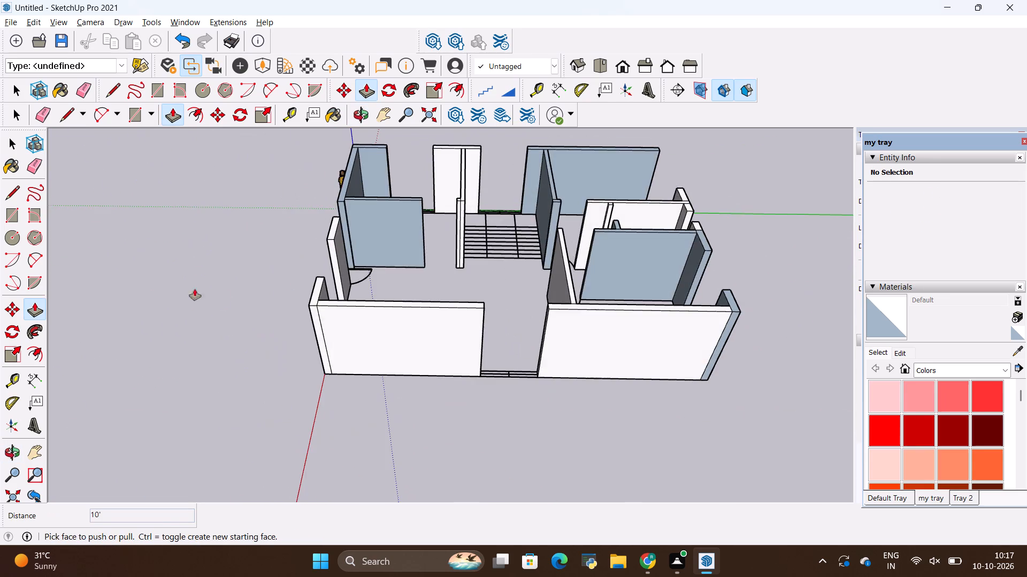
scroll(288, 293, "down", 5)
middle_click_drag(484, 283, 96, 392)
scroll(413, 387, "up", 4)
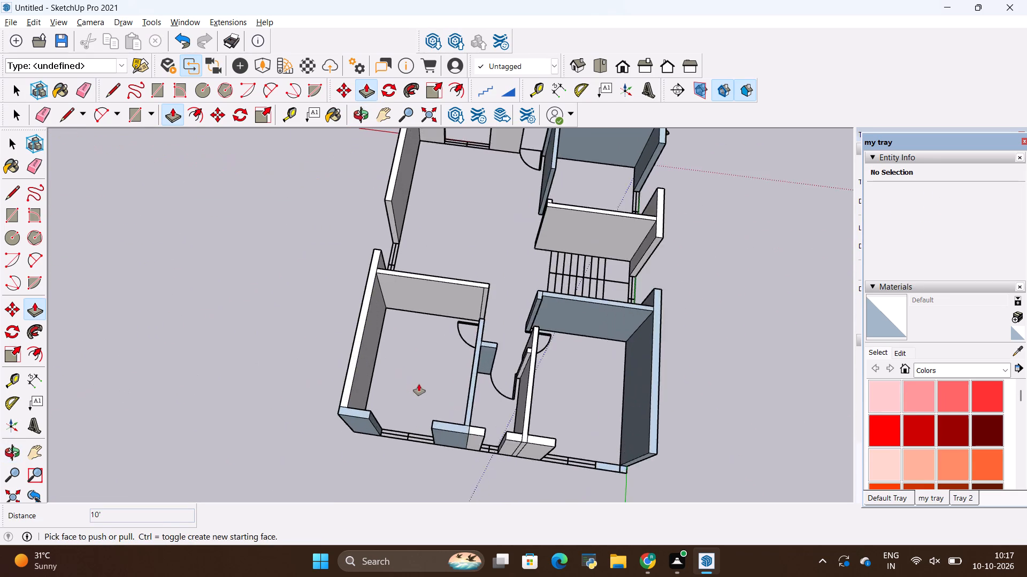
scroll(419, 384, "up", 10)
scroll(532, 295, "up", 3)
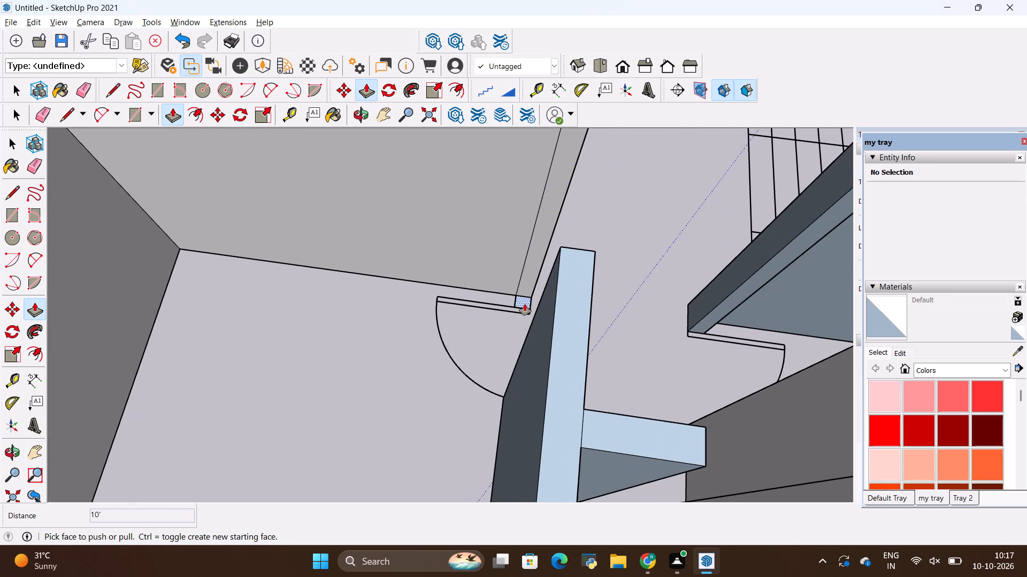
left_click(524, 302)
left_click(562, 295)
Push/Pull the rear corner wall piece beside the window of the bedroom next to the stairs, level with the 10' walls.
scroll(442, 343, "down", 9)
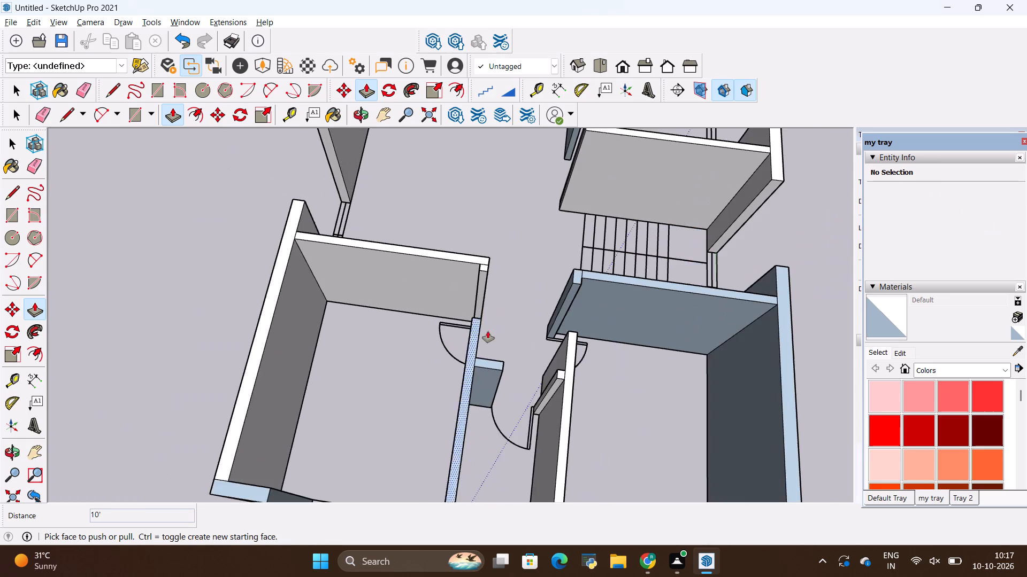
scroll(561, 323, "up", 9)
scroll(416, 358, "down", 11)
middle_click_drag(513, 360, 258, 326)
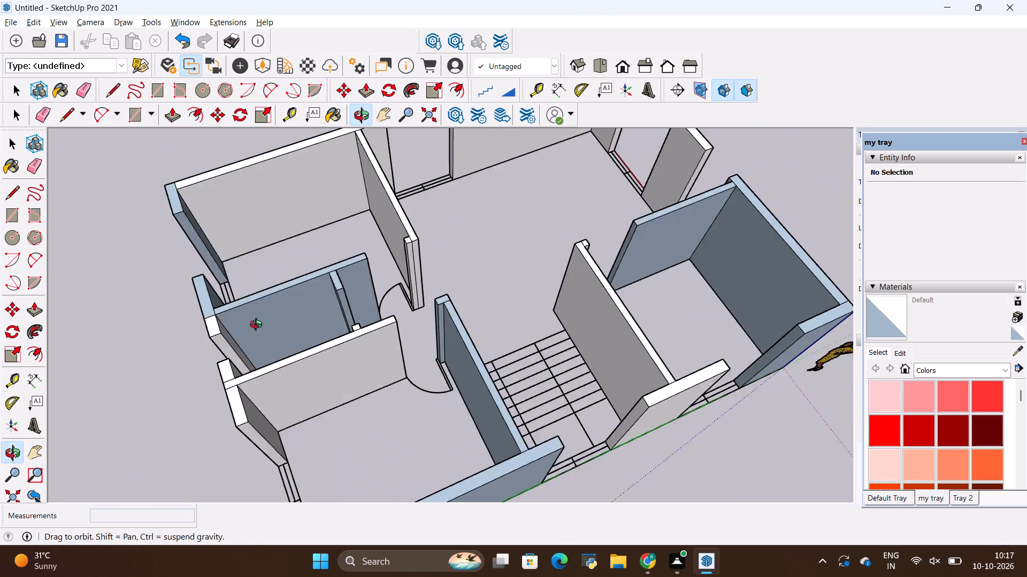
middle_click_drag(258, 326, 637, 305)
scroll(574, 315, "down", 5)
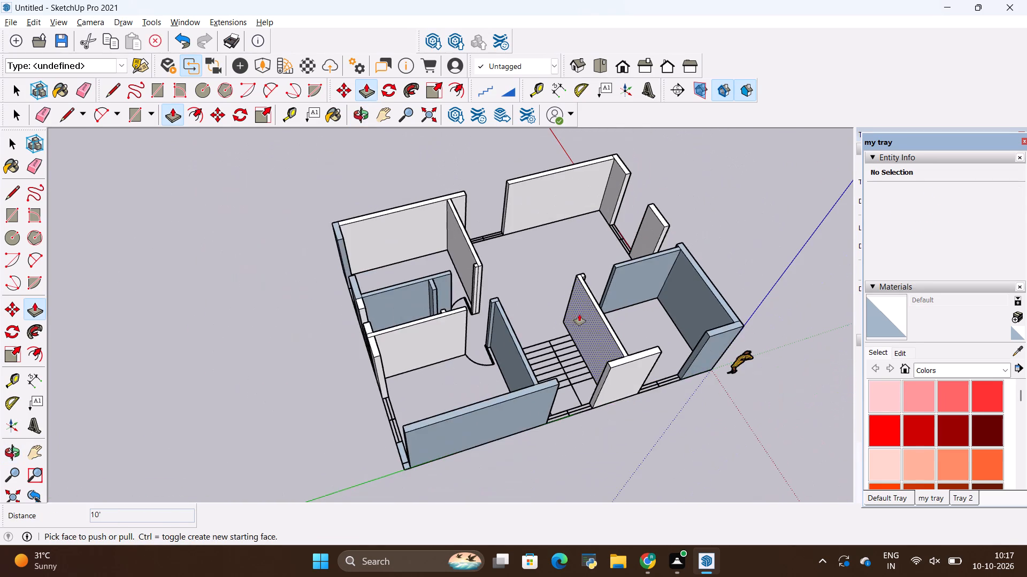
middle_click_drag(667, 318, 262, 300)
scroll(362, 306, "down", 4)
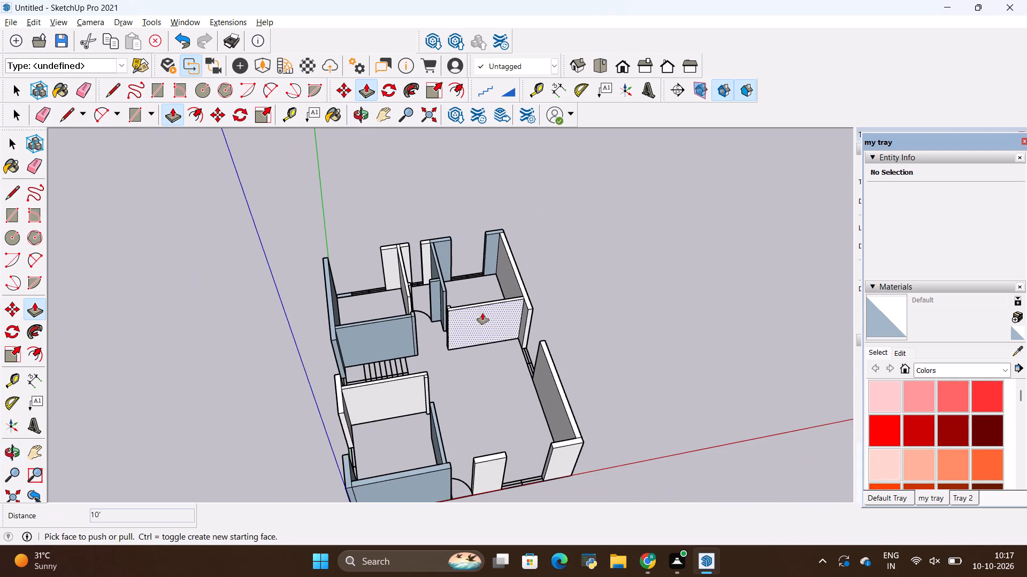
middle_click_drag(481, 313, 290, 323)
middle_click_drag(488, 381, 317, 424)
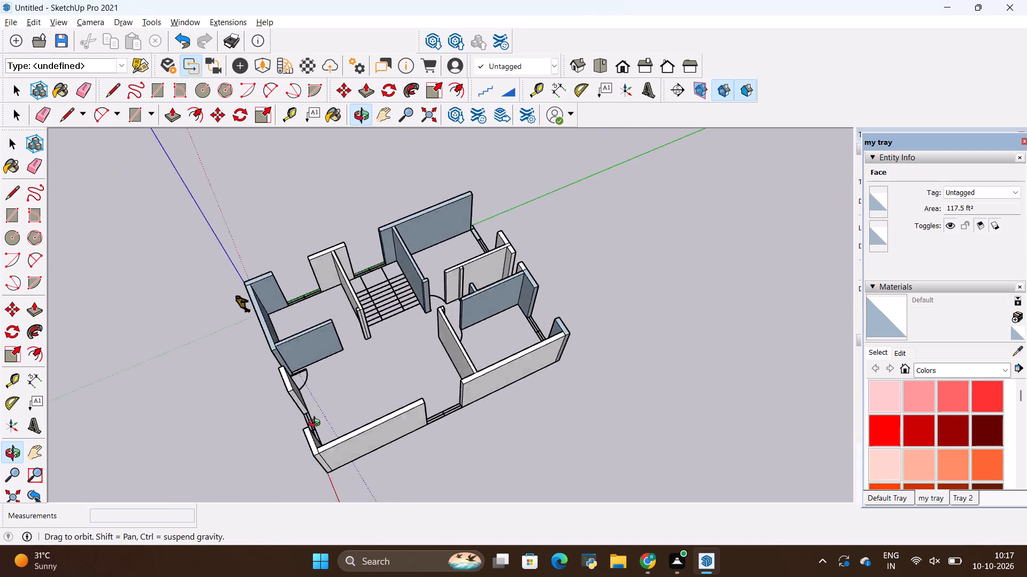
middle_click_drag(317, 424, 262, 426)
scroll(516, 201, "up", 8)
scroll(527, 255, "up", 3)
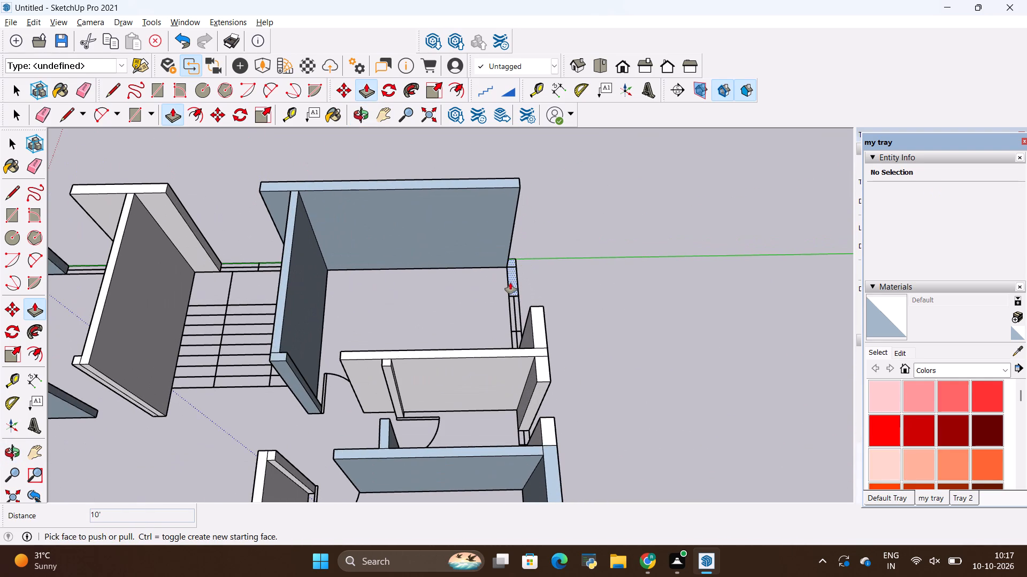
left_click(510, 283)
left_click(542, 315)
Reverse the inner faces of the stair-side bedroom's outer side wall and of its partition next to the stairs.
scroll(479, 312, "down", 5)
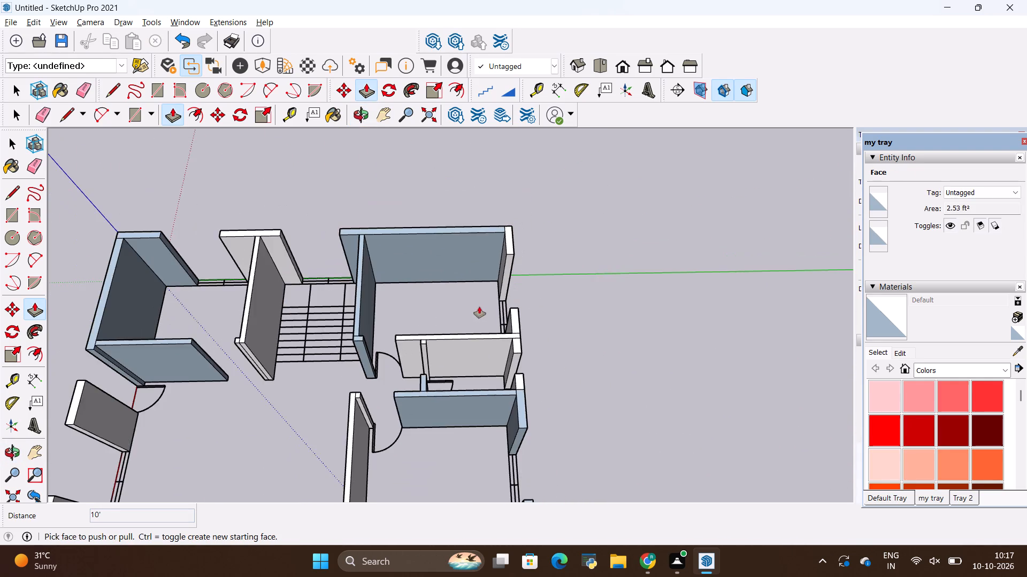
scroll(479, 307, "down", 2)
scroll(410, 416, "down", 4)
middle_click_drag(344, 404, 511, 473)
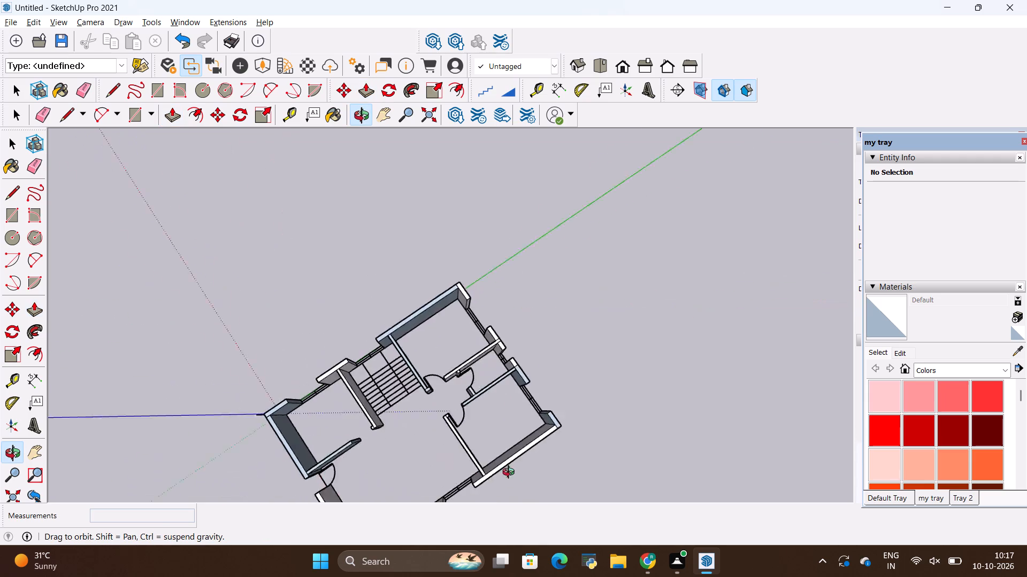
middle_click_drag(511, 473, 592, 329)
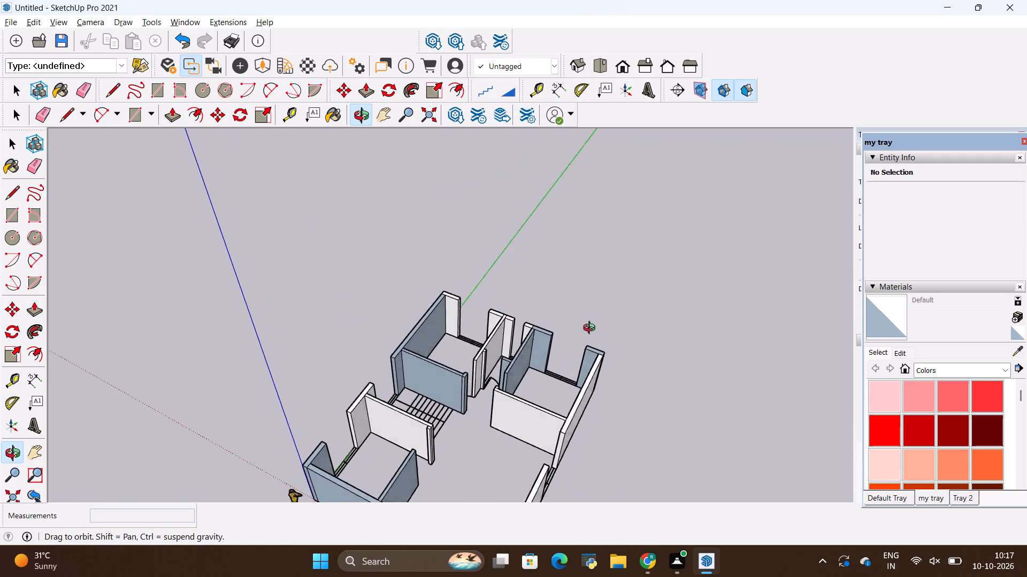
middle_click_drag(592, 329, 193, 284)
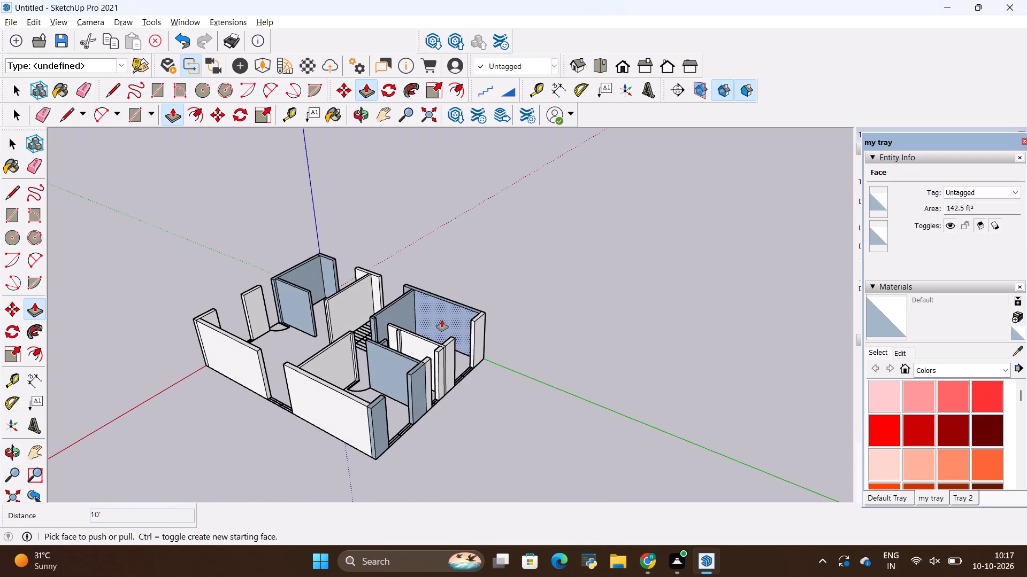
key("space")
right_click(442, 320)
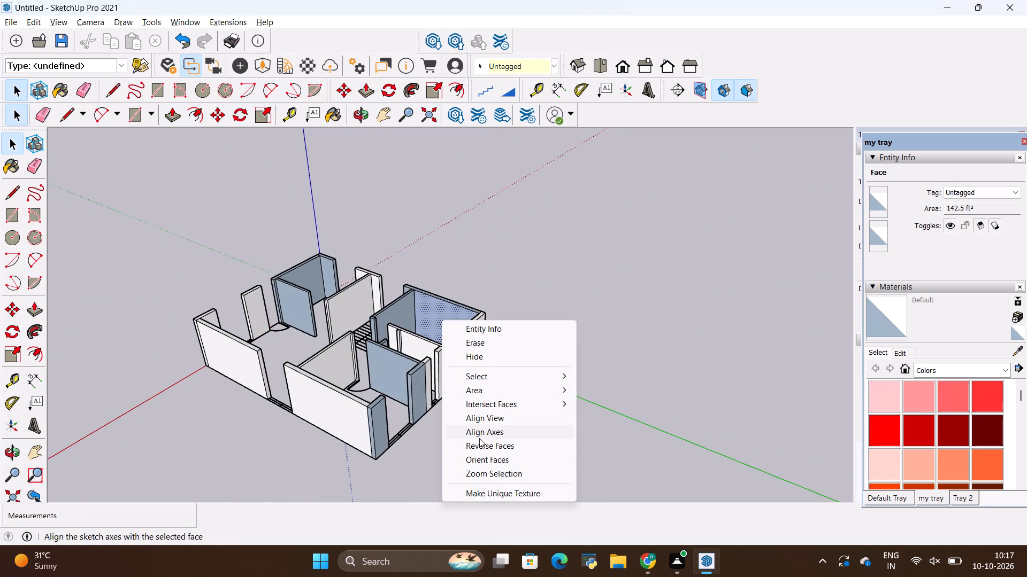
left_click(477, 448)
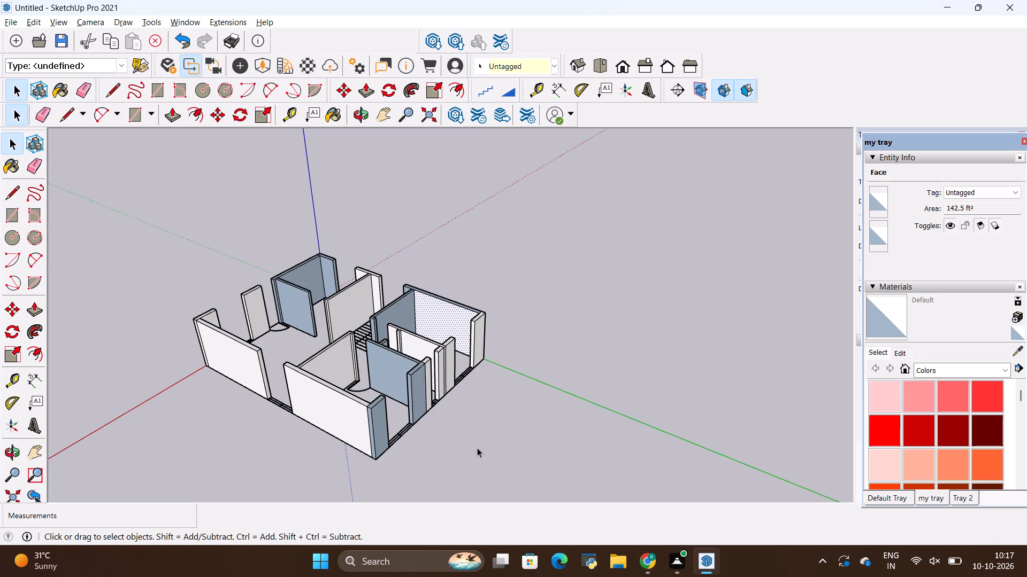
right_click(405, 319)
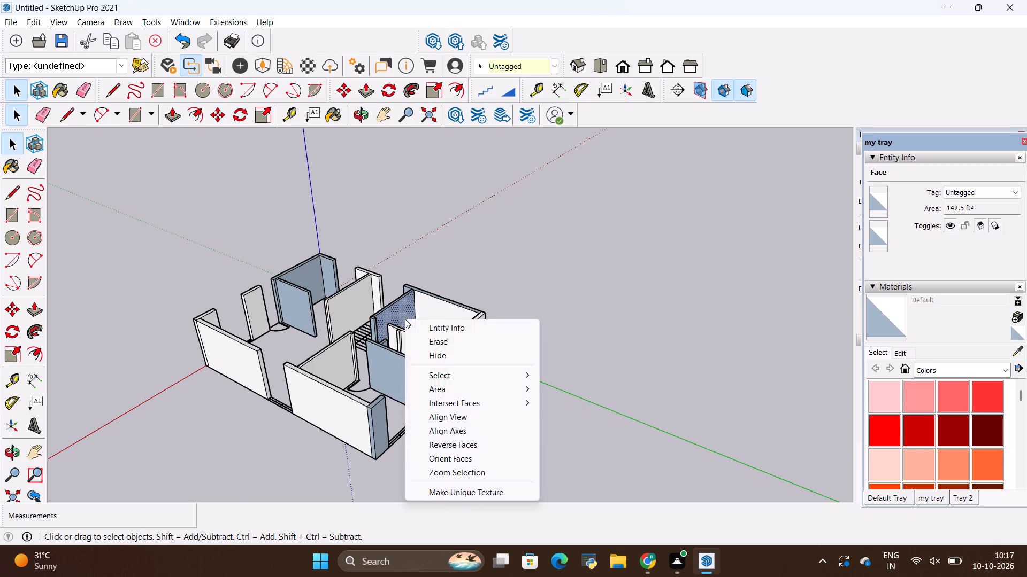
left_click(454, 444)
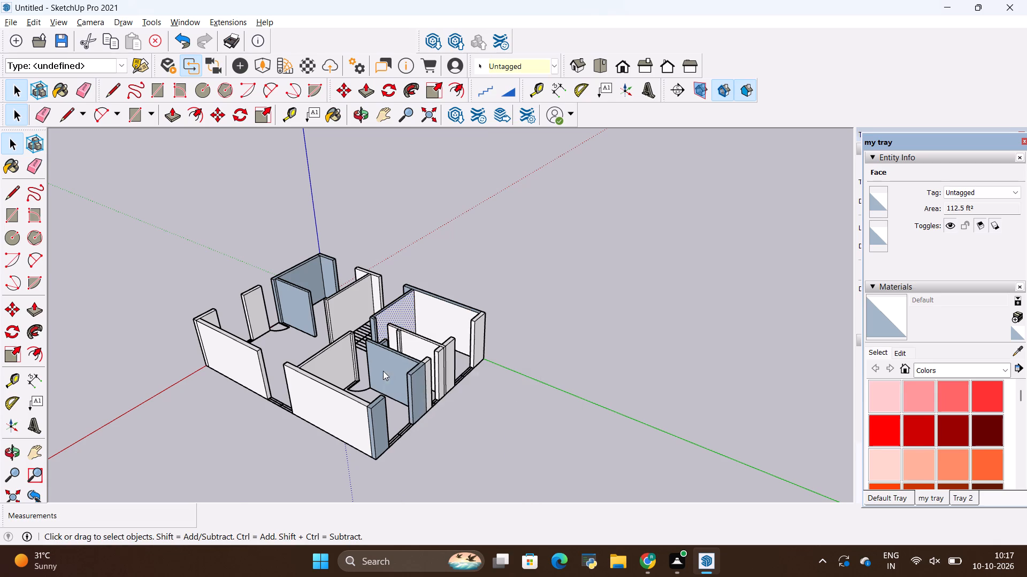
Reverse the other rear bedroom's face of its inner side partition and the outer faces of the rear wall pieces flanking its window.
right_click(383, 371)
left_click(381, 356)
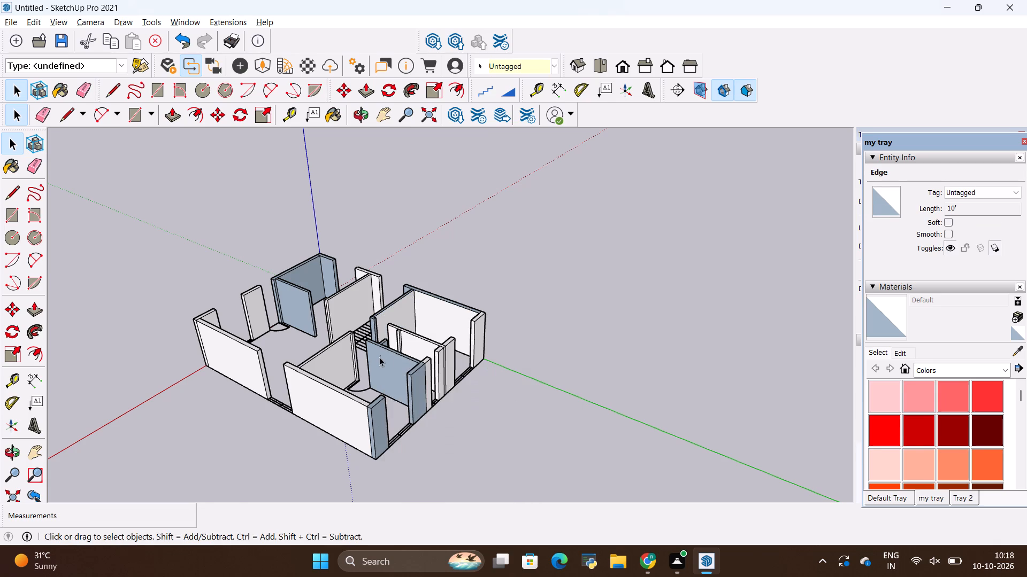
right_click(379, 357)
left_click(436, 485)
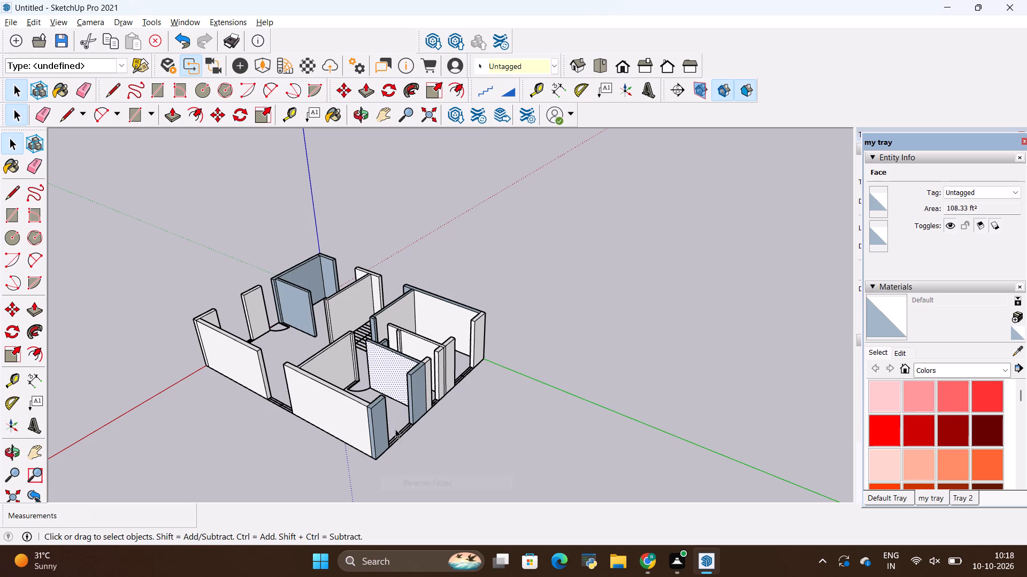
scroll(385, 419, "up", 3)
right_click(382, 421)
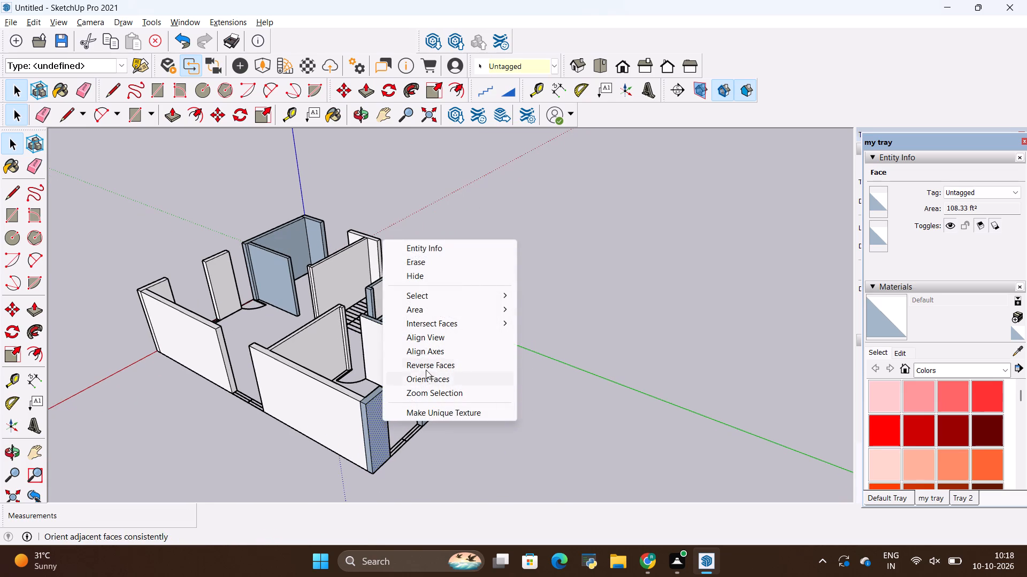
left_click(426, 365)
right_click(437, 379)
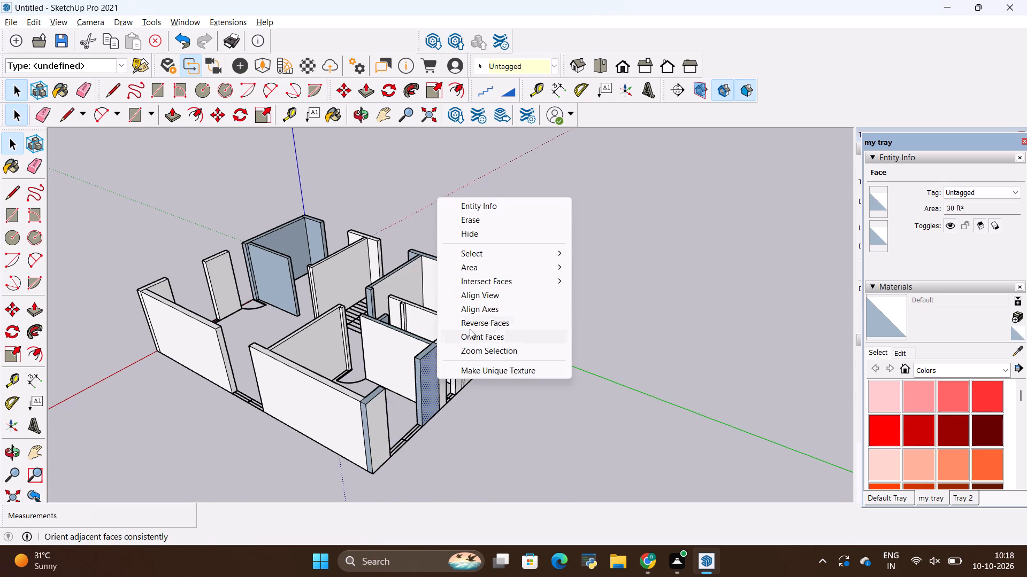
left_click(474, 324)
Reverse the origin room's inner front wall face, its entrance partition's outward face, and the inner face of its short outer side wall.
right_click(304, 253)
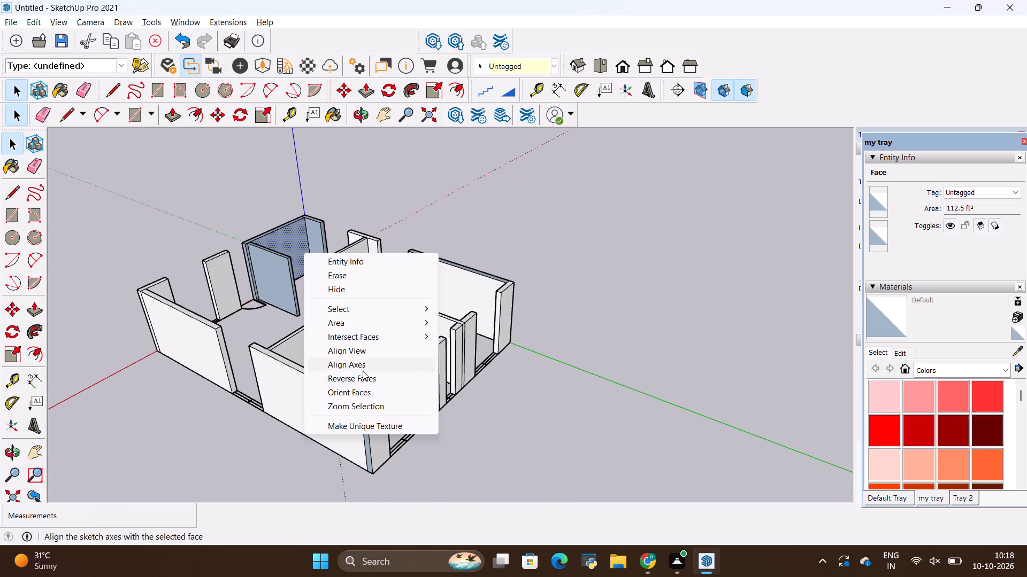
left_click(362, 374)
right_click(269, 275)
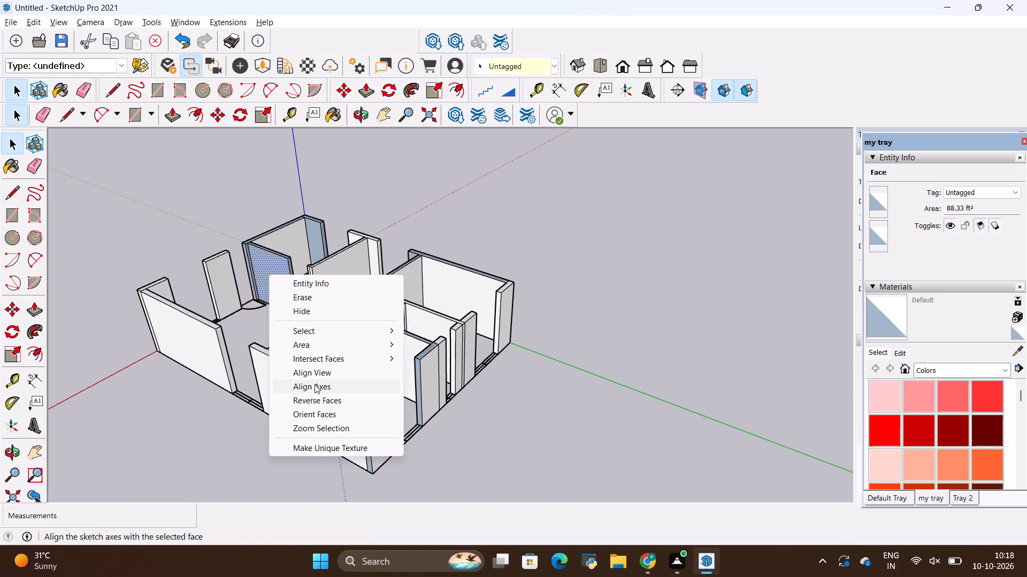
left_click(315, 396)
scroll(302, 235, "up", 7)
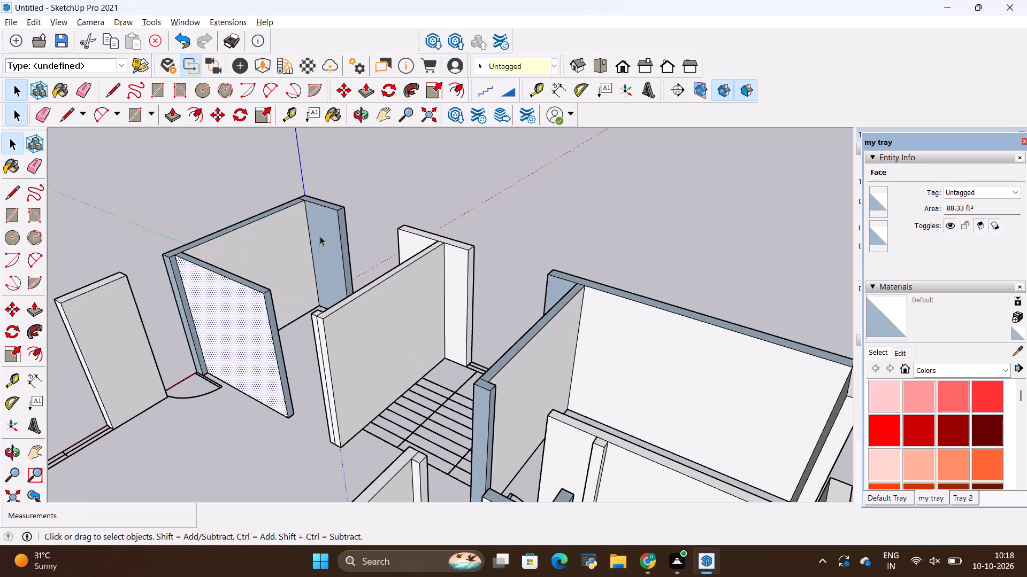
right_click(320, 236)
left_click(357, 365)
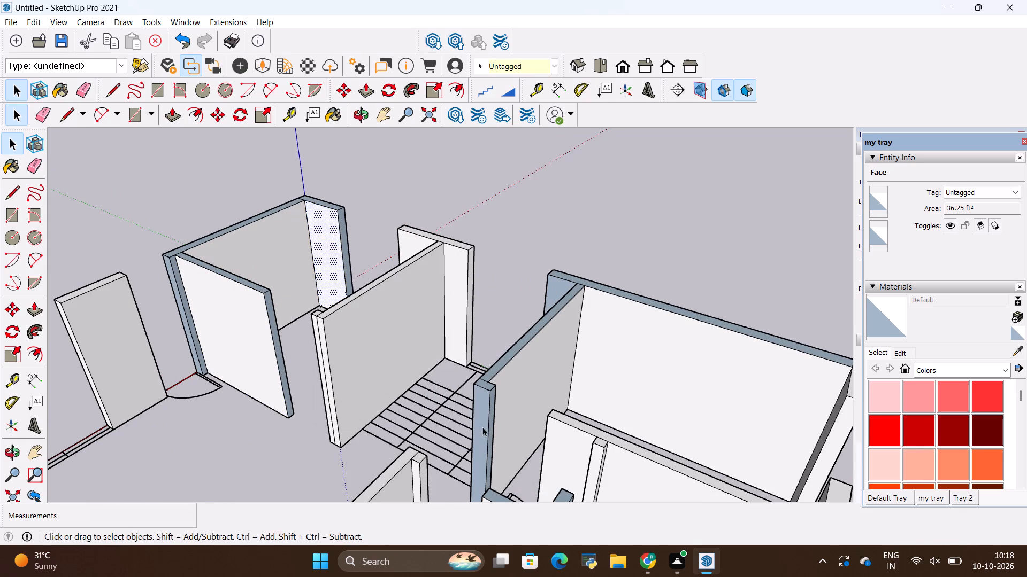
Reverse the narrow end face and the stair-facing face of the partition between the stairs and the bedroom.
right_click(480, 426)
left_click(510, 374)
middle_click_drag(391, 413, 676, 484)
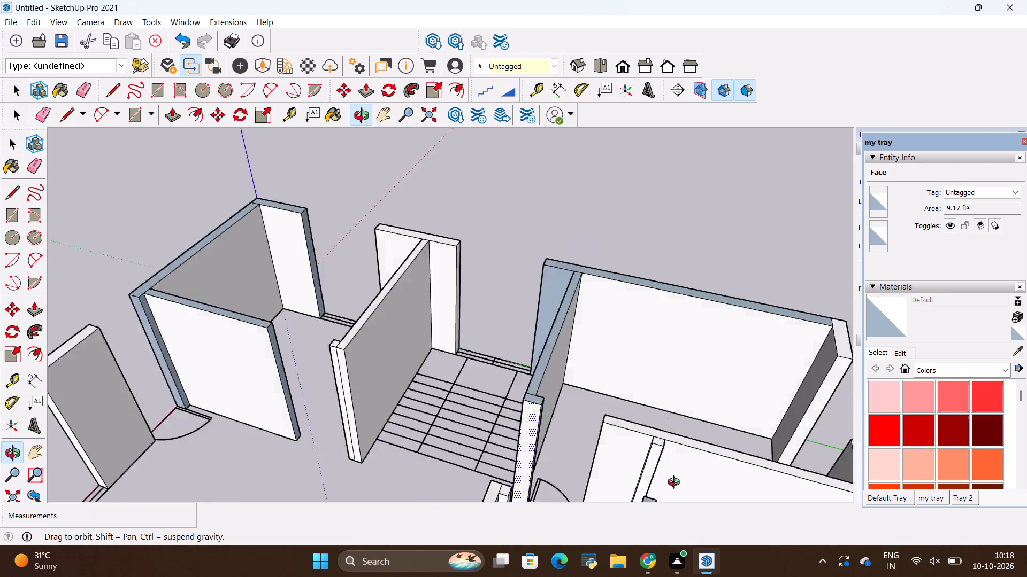
middle_click_drag(676, 484, 838, 403)
right_click(521, 269)
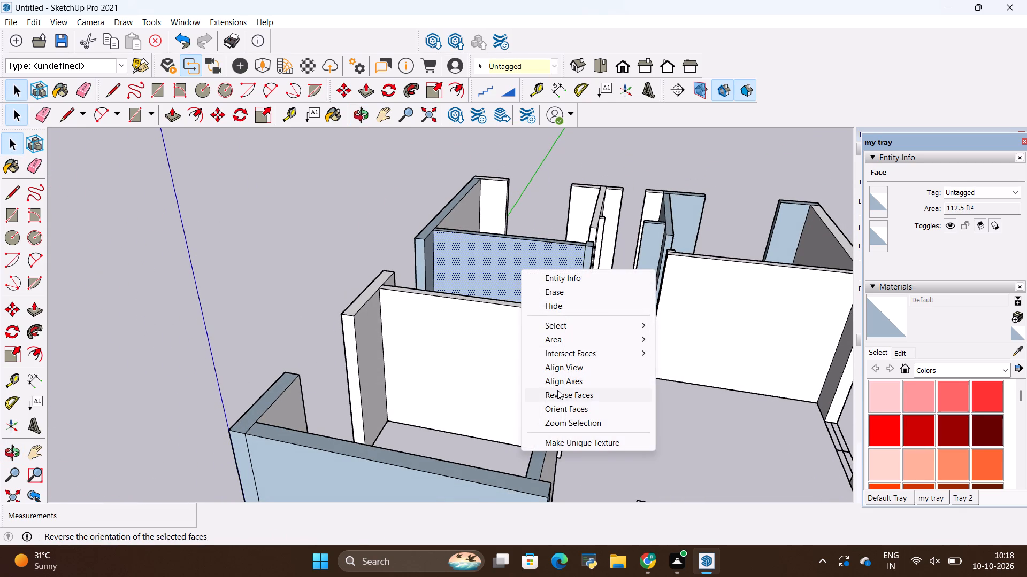
left_click(557, 390)
Reverse the outer face of the front wall of the room at the origin.
right_click(303, 462)
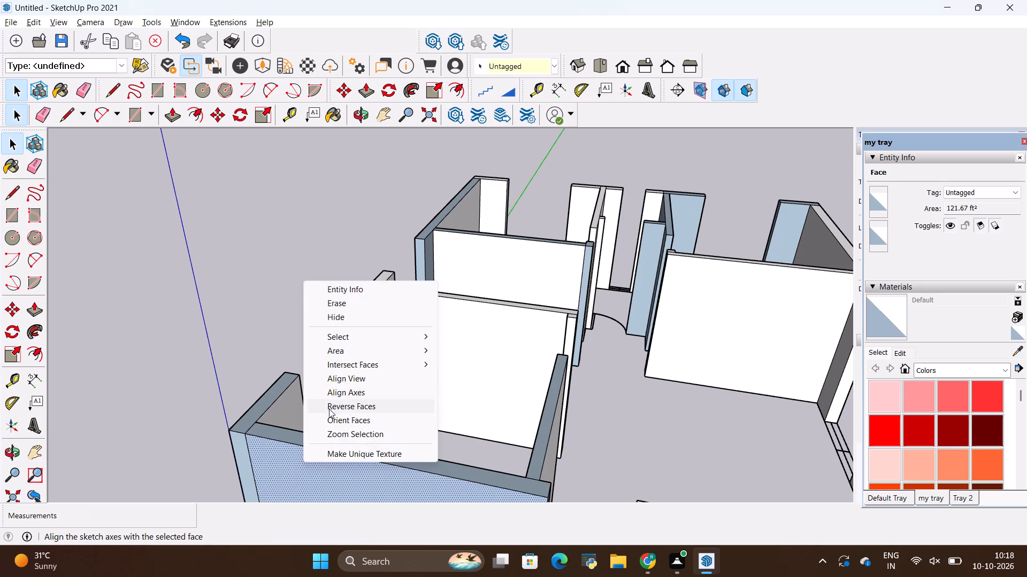
left_click(329, 409)
Reverse the inner faces of the two rear wall pieces flanking the window of the rear bedroom away from the stairs.
scroll(454, 294, "down", 5)
scroll(529, 331, "down", 2)
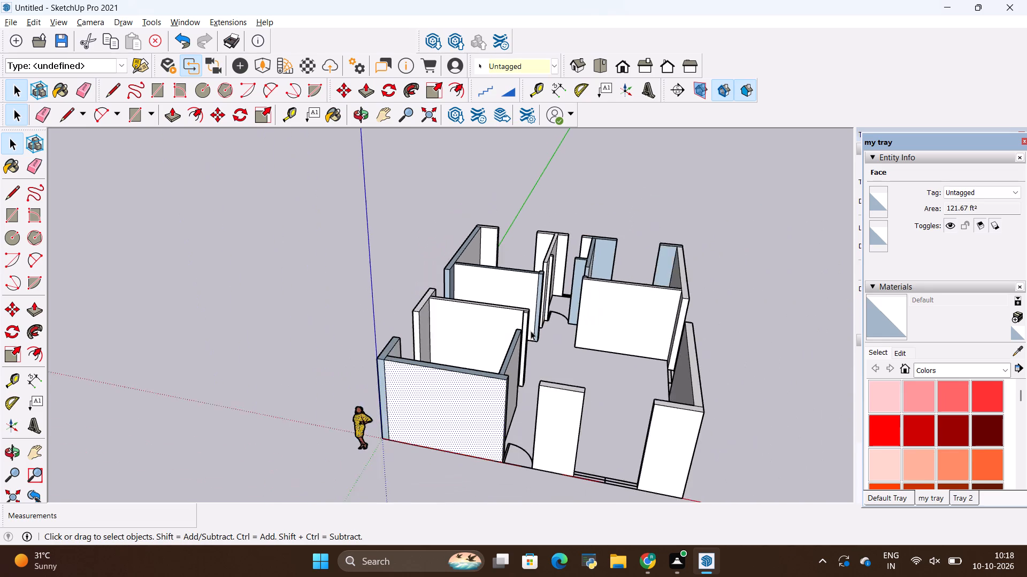
scroll(531, 331, "down", 1)
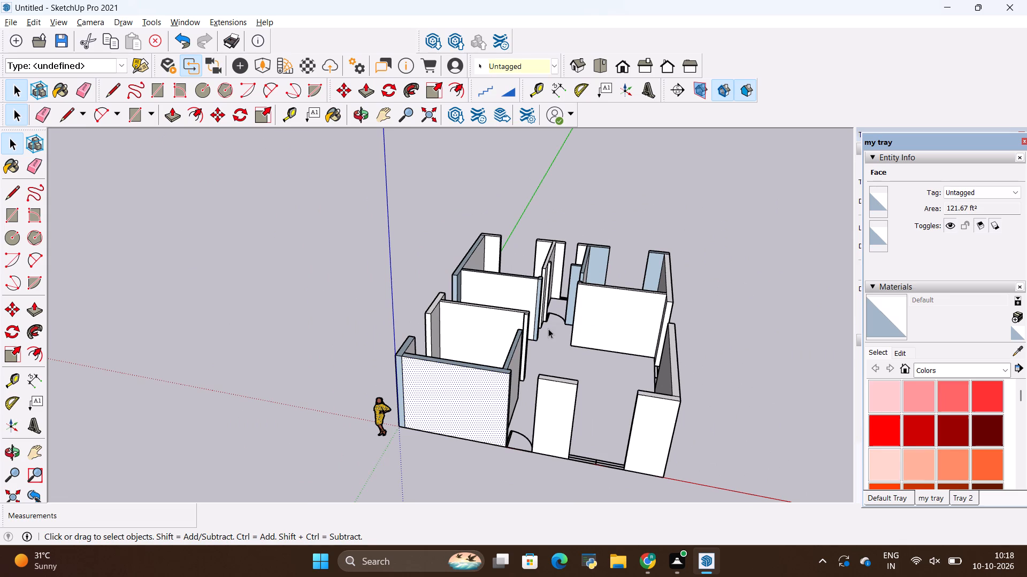
scroll(694, 155, "up", 2)
scroll(531, 241, "up", 3)
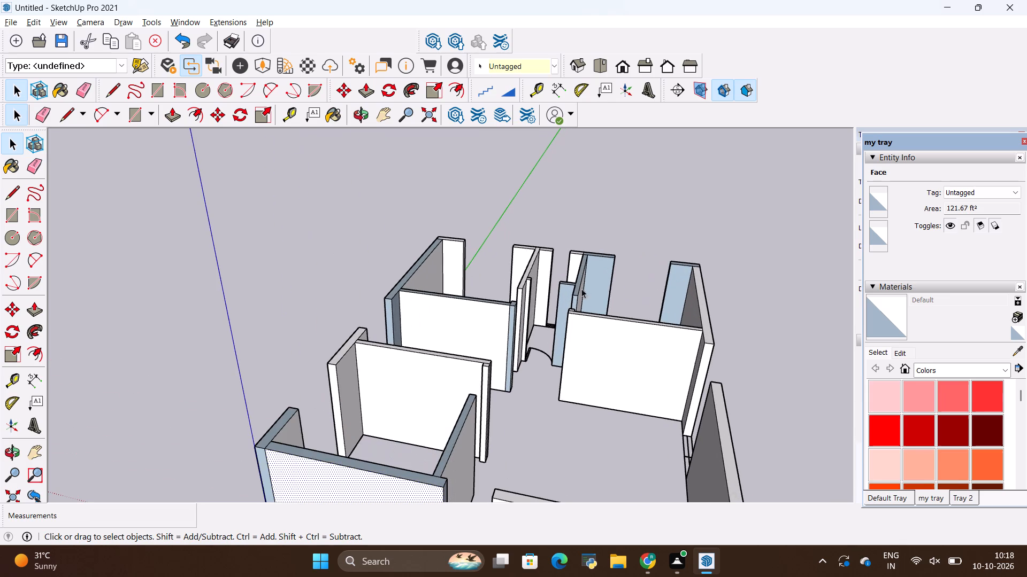
right_click(602, 279)
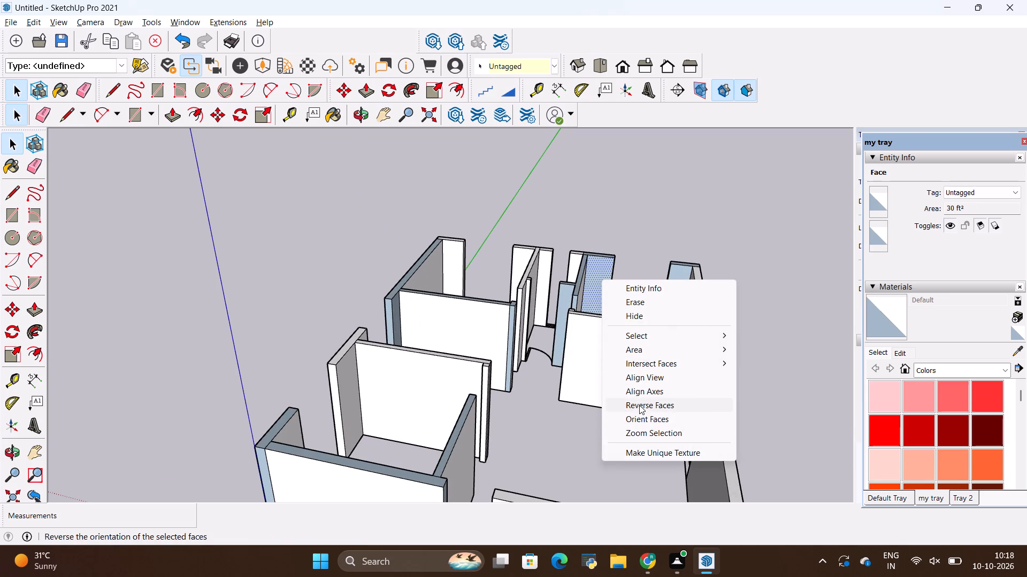
left_click(639, 404)
right_click(676, 299)
left_click(737, 422)
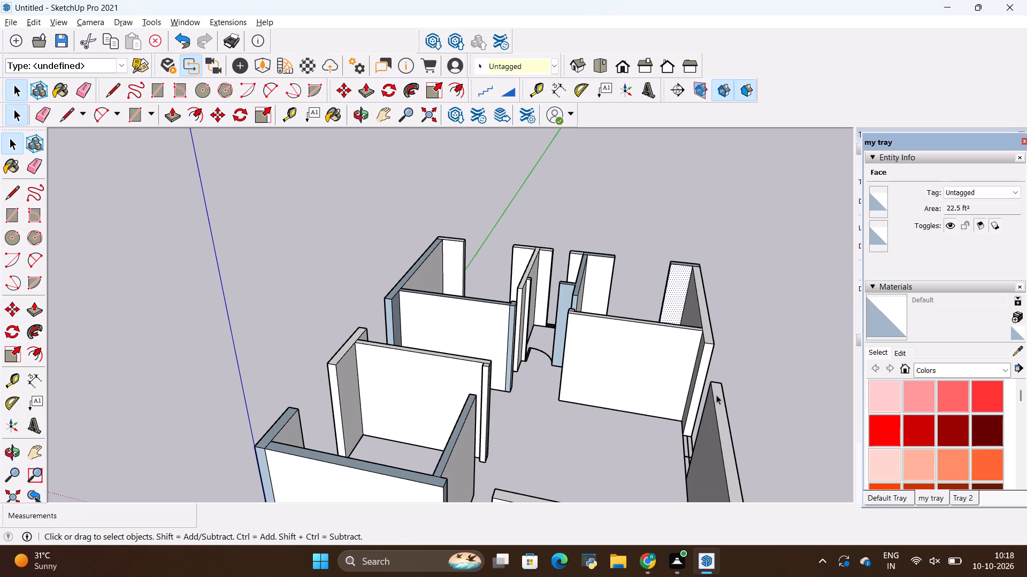
Reverse the origin room's partition face looking toward the green axis, and the outer faces of the bedroom's and origin room's green-axis walls.
scroll(594, 344, "down", 4)
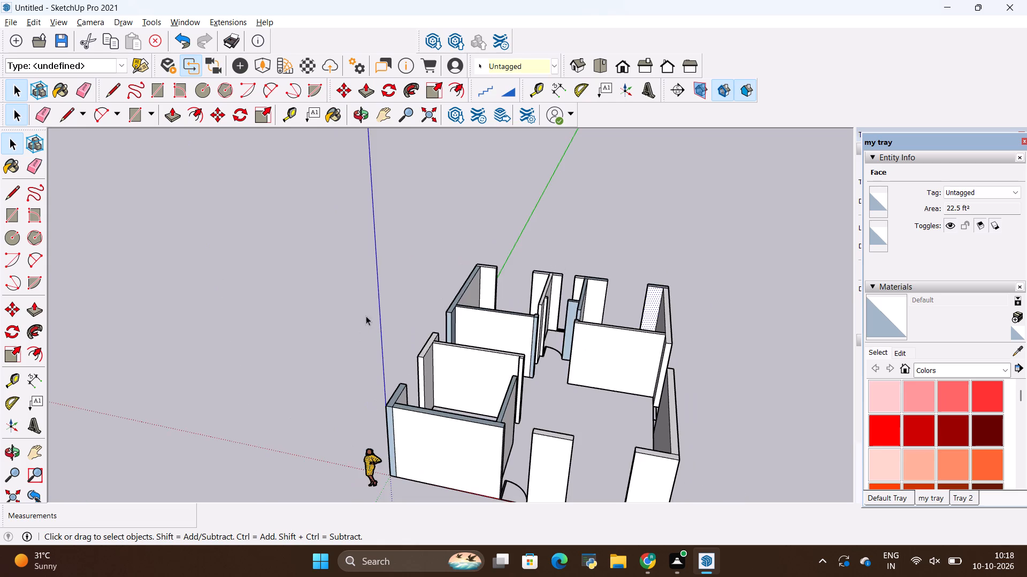
middle_click_drag(366, 317, 801, 292)
right_click(574, 302)
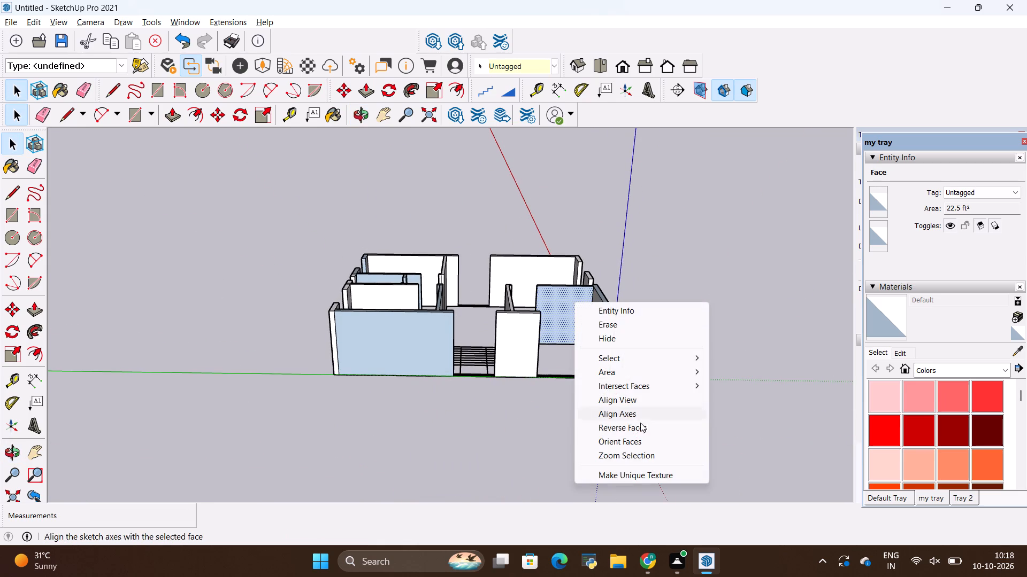
left_click(638, 423)
right_click(410, 325)
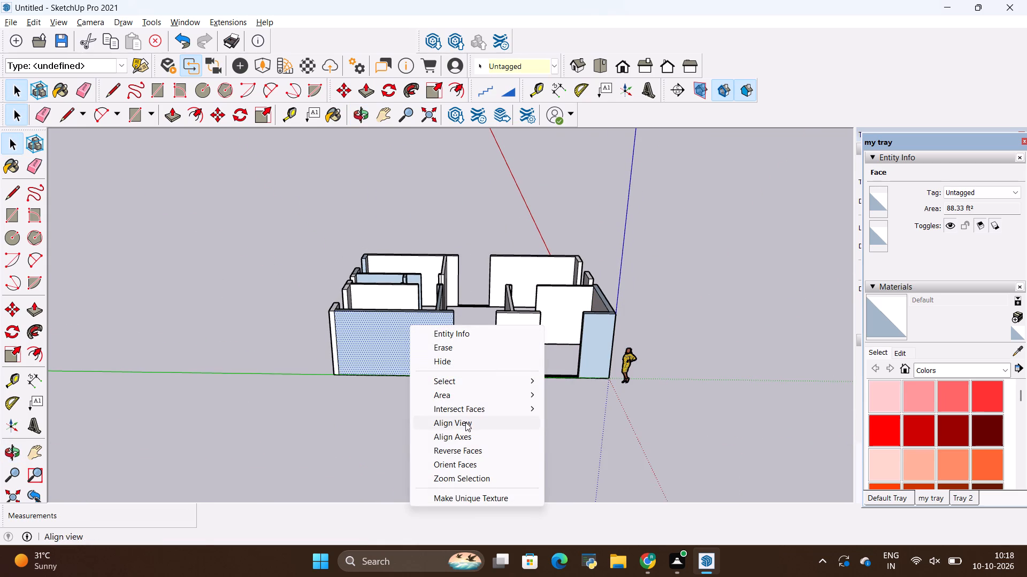
left_click(462, 448)
right_click(602, 348)
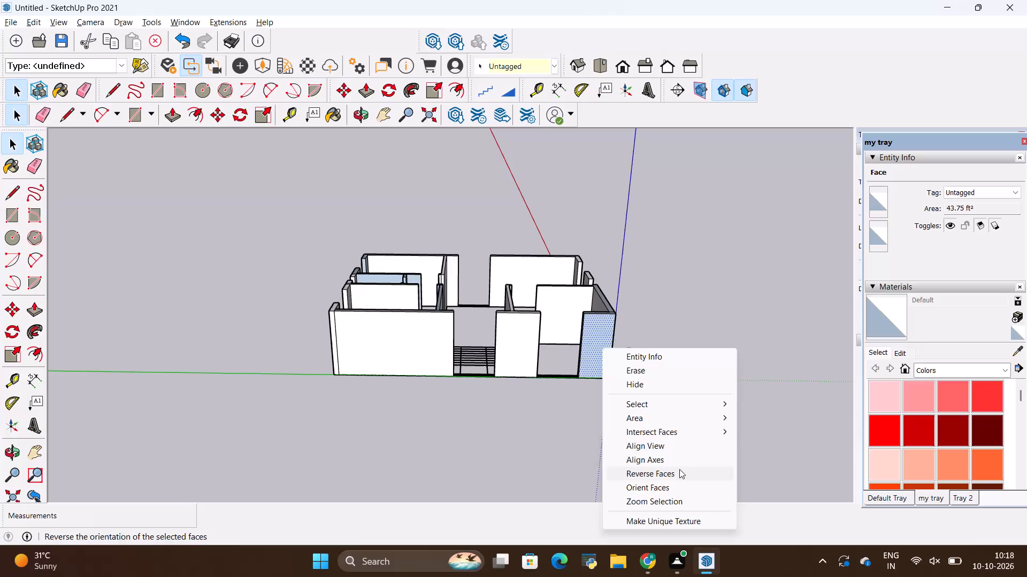
left_click(680, 470)
Reverse the small room's long partition faces on both sides of its short cross wall, plus the cross wall's face toward the outer wall.
scroll(570, 328, "up", 10)
middle_click_drag(355, 254, 354, 338)
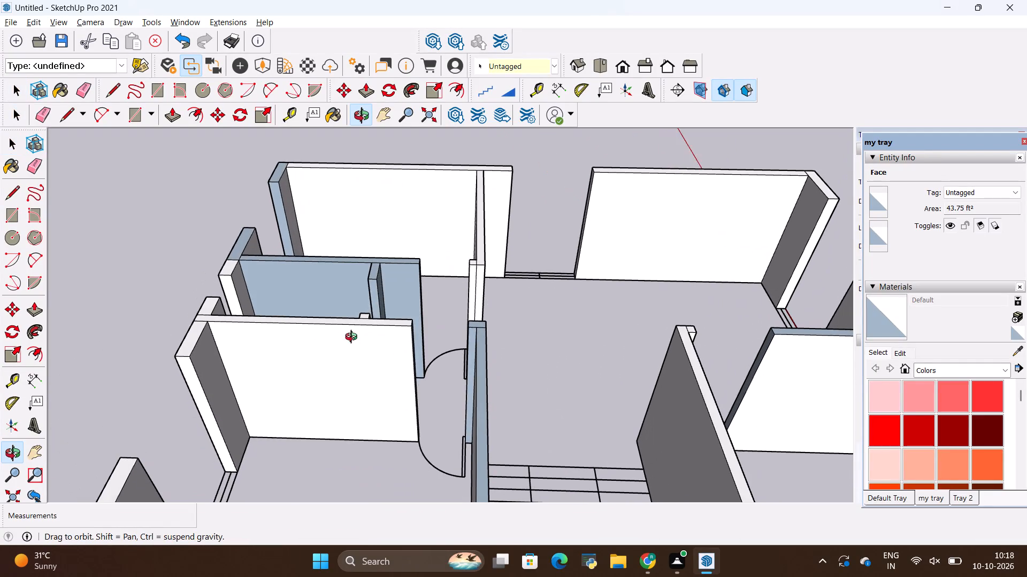
middle_click_drag(354, 338, 354, 338)
right_click(307, 294)
left_click(375, 414)
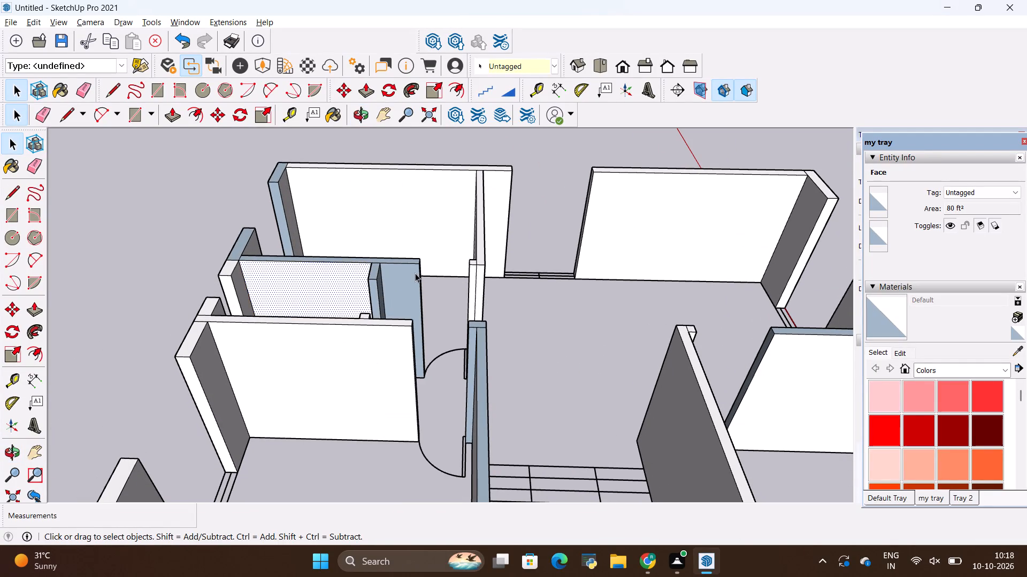
right_click(415, 273)
left_click(455, 399)
middle_click_drag(380, 398, 562, 455)
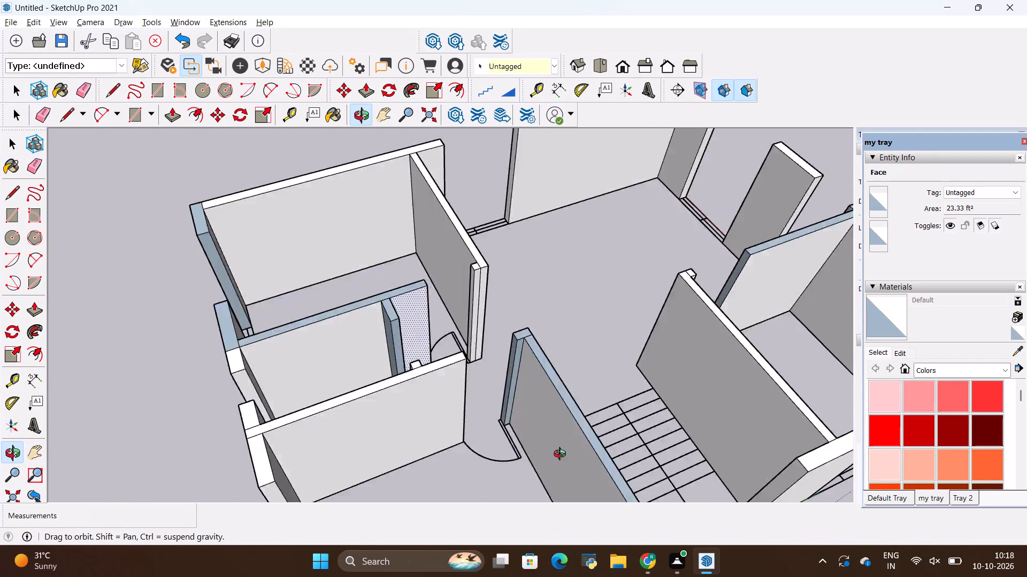
middle_click_drag(562, 455, 673, 401)
right_click(446, 354)
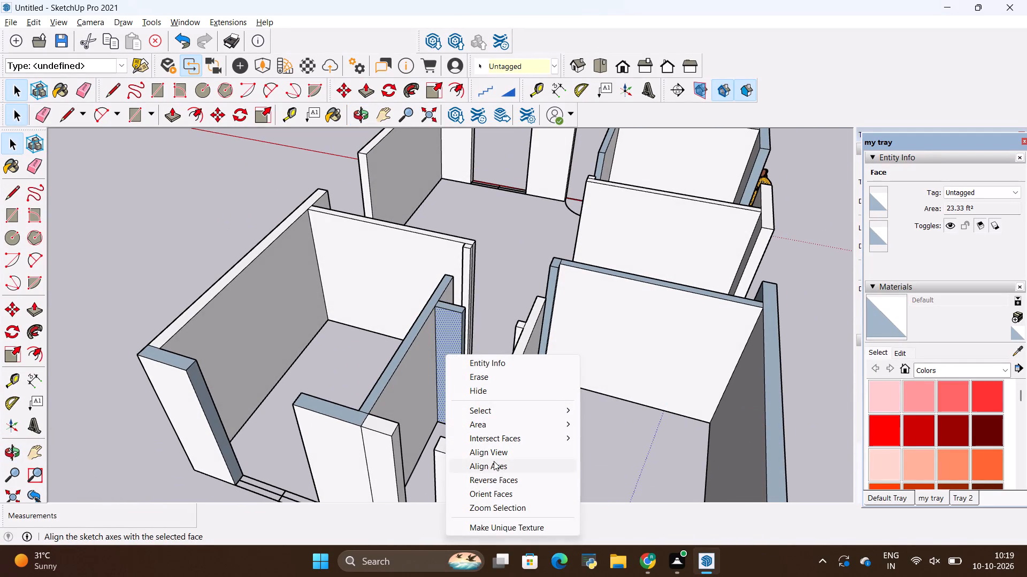
left_click(492, 475)
Reverse the narrow inner face of the green-axis outer wall where it extends past the bedroom partition into the stair area.
scroll(191, 397, "up", 2)
scroll(191, 391, "down", 8)
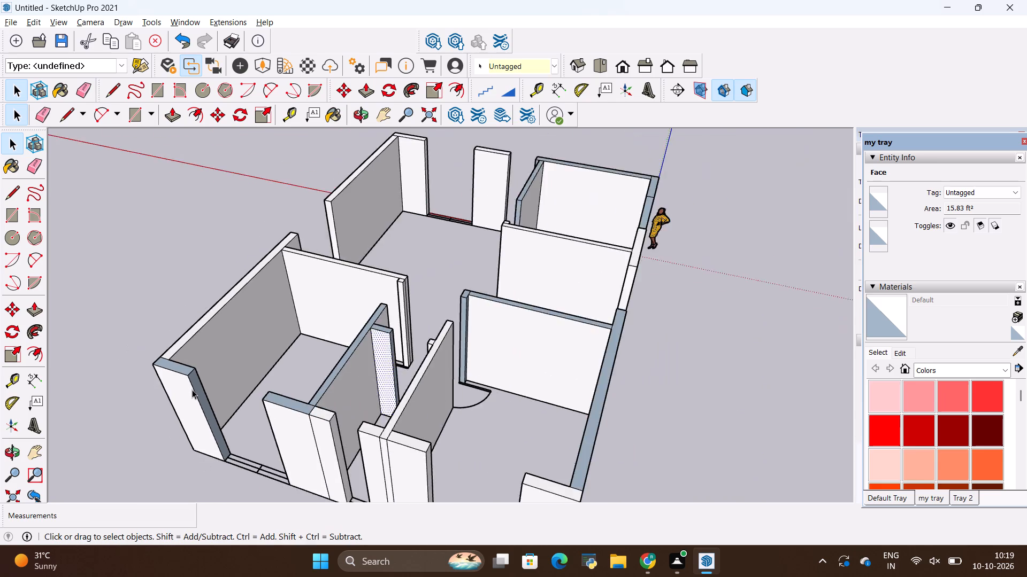
scroll(192, 389, "down", 5)
middle_click_drag(603, 378, 286, 363)
middle_click_drag(730, 326, 148, 306)
middle_click_drag(609, 289, 490, 348)
scroll(522, 233, "up", 4)
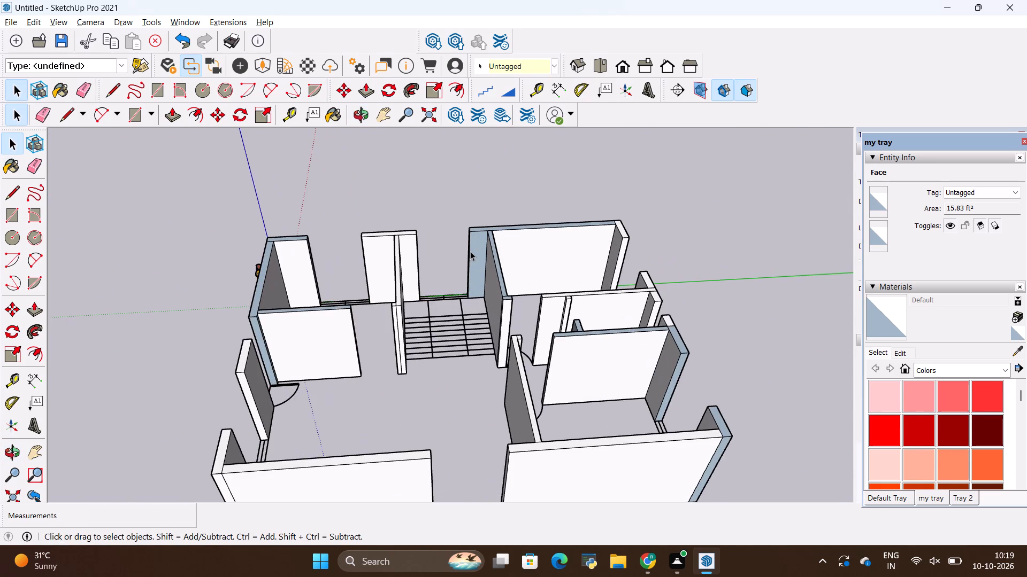
right_click(474, 251)
left_click(536, 374)
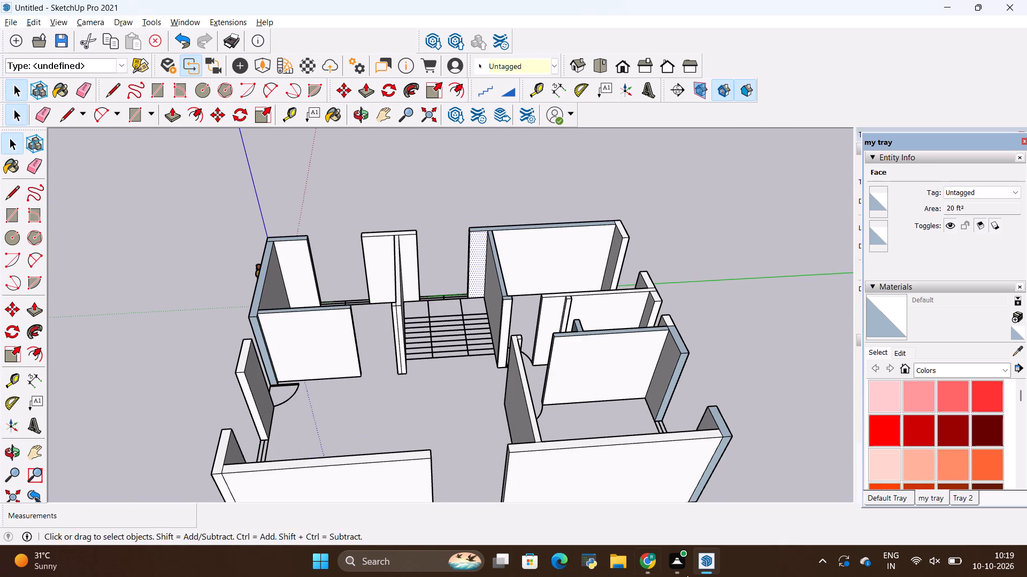
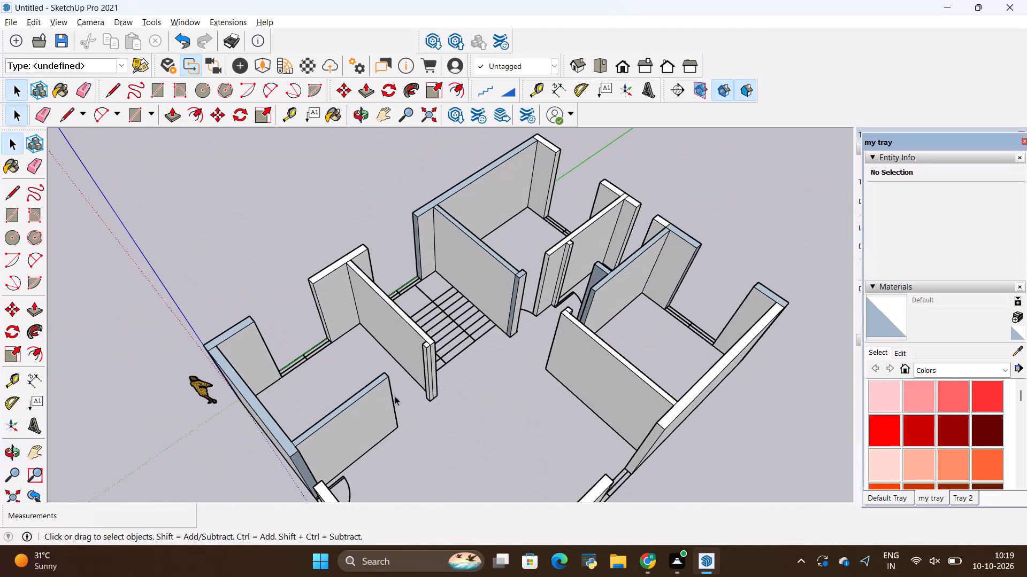
Reverse the narrow front face of the outer wall at the origin corner and the small room's short cross-wall face toward the hall.
middle_click_drag(395, 396, 554, 245)
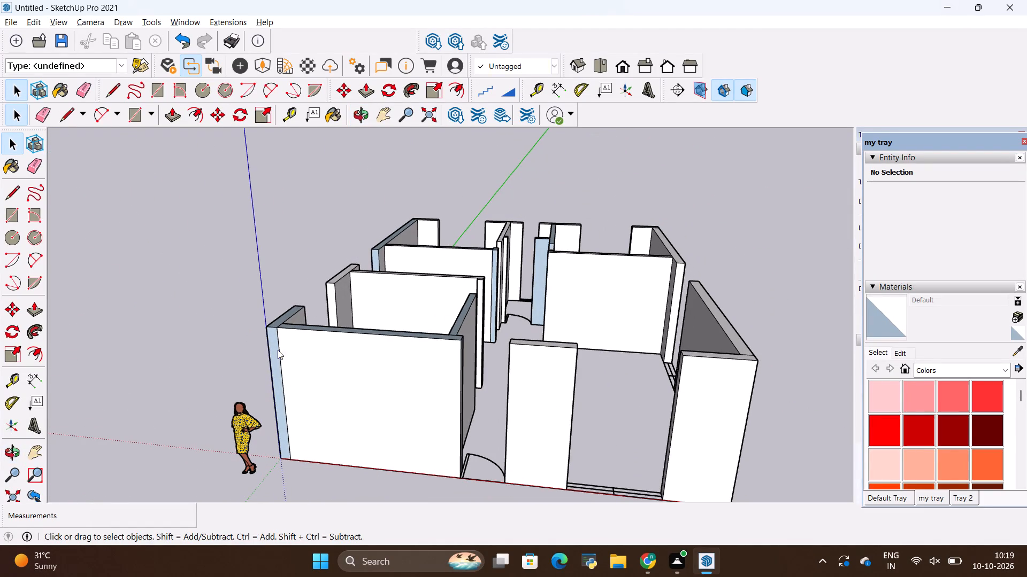
right_click(278, 350)
right_click(274, 342)
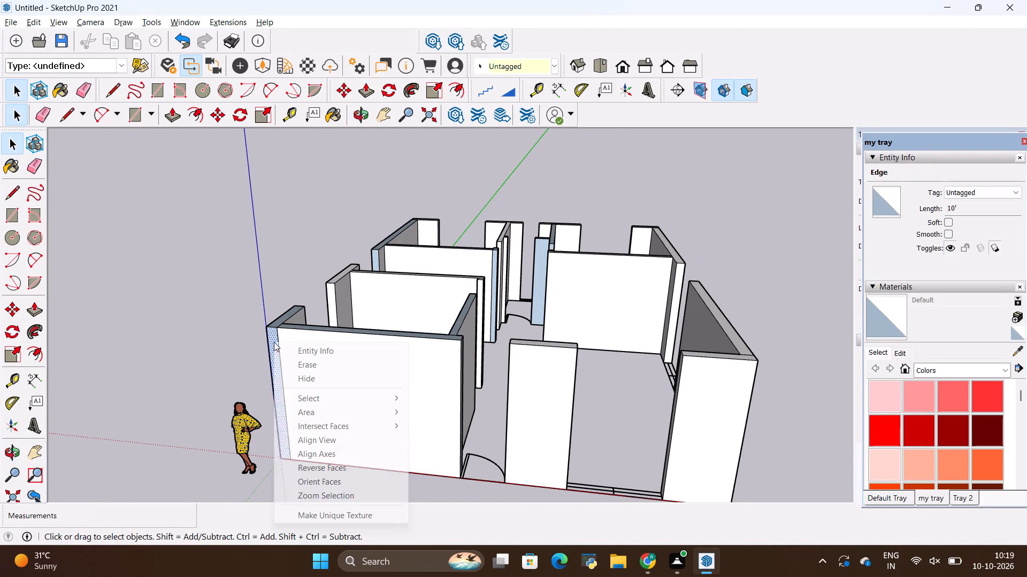
left_click(313, 470)
scroll(287, 361, "up", 1)
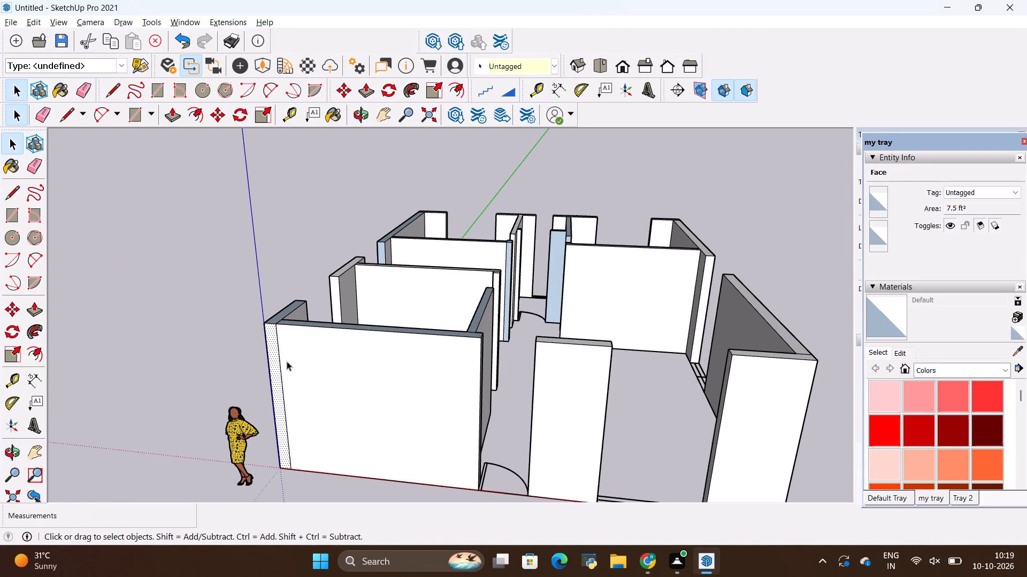
scroll(287, 361, "down", 4)
scroll(483, 258, "up", 8)
middle_click_drag(511, 290, 665, 355)
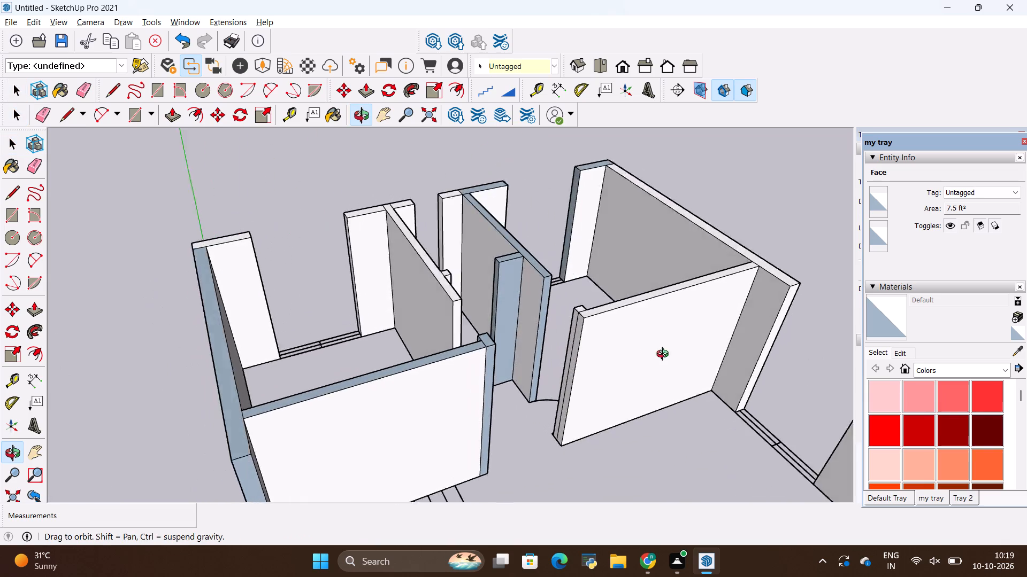
middle_click_drag(665, 355, 660, 341)
right_click(502, 297)
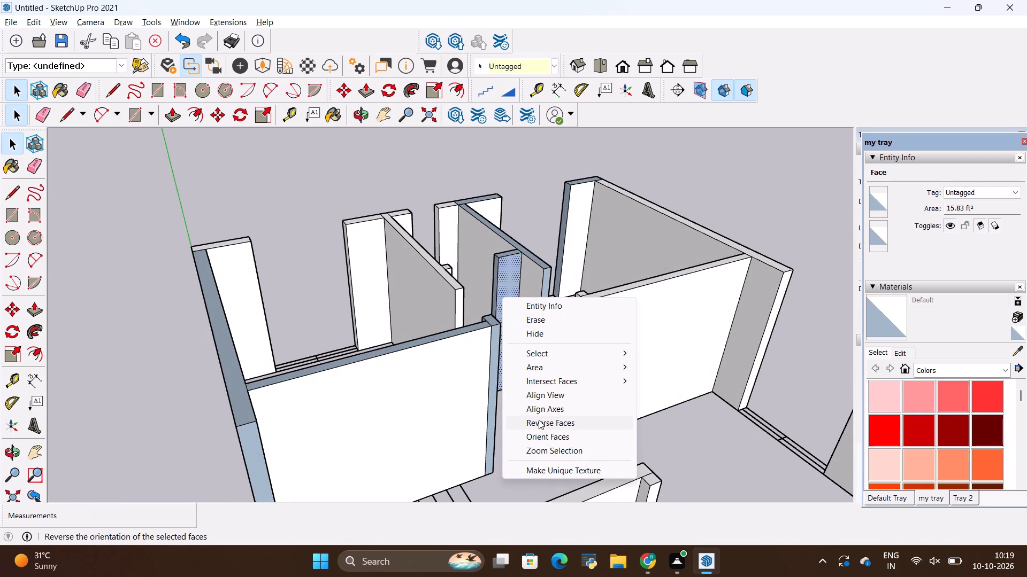
left_click(536, 423)
Inspect the whole house from all sides for wall faces that are still back-facing.
scroll(428, 409, "down", 4)
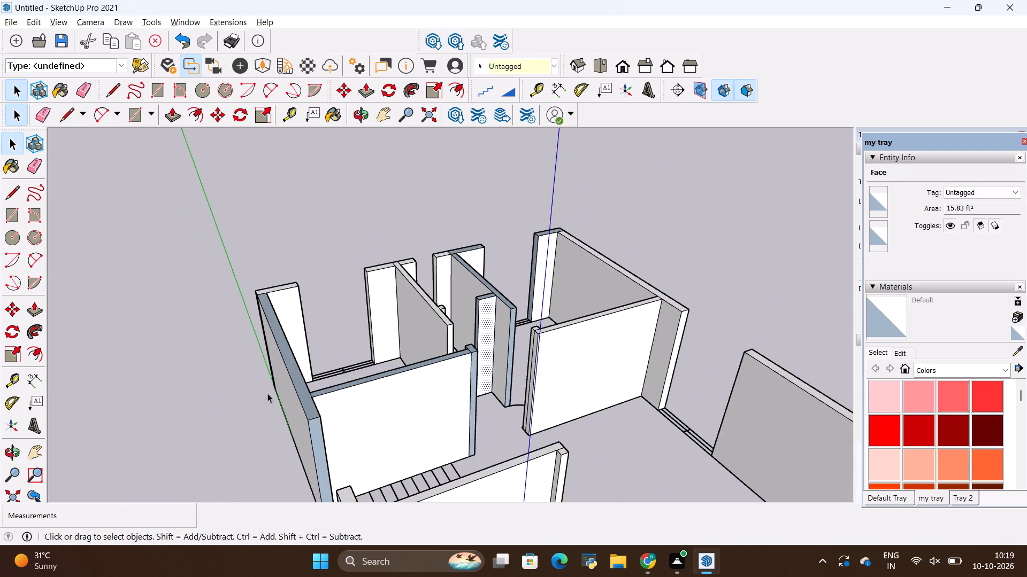
middle_click_drag(278, 399, 661, 418)
key("space")
left_click(203, 354)
scroll(306, 331, "down", 5)
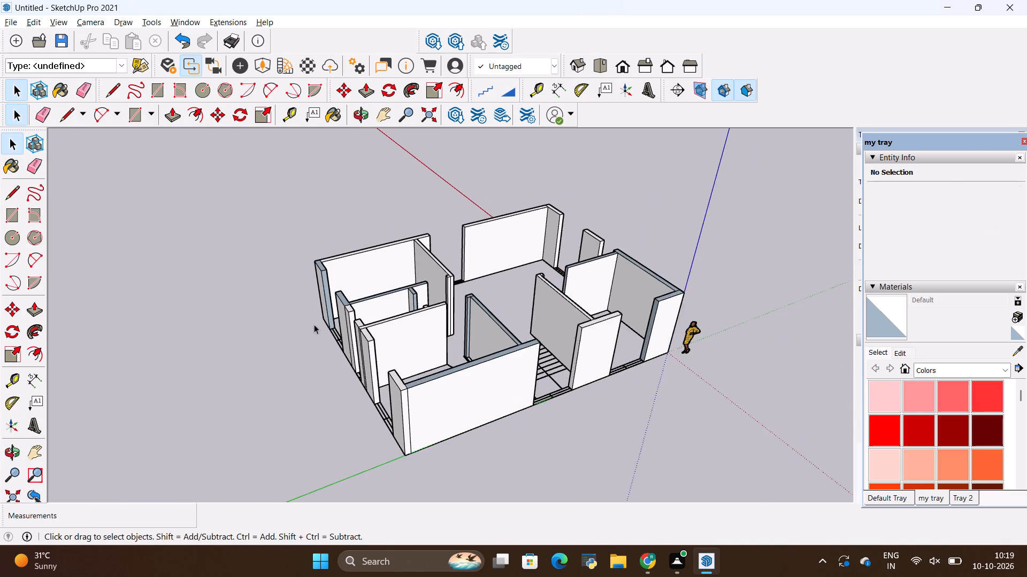
middle_click_drag(314, 324, 0, 290)
middle_click_drag(558, 291, 432, 359)
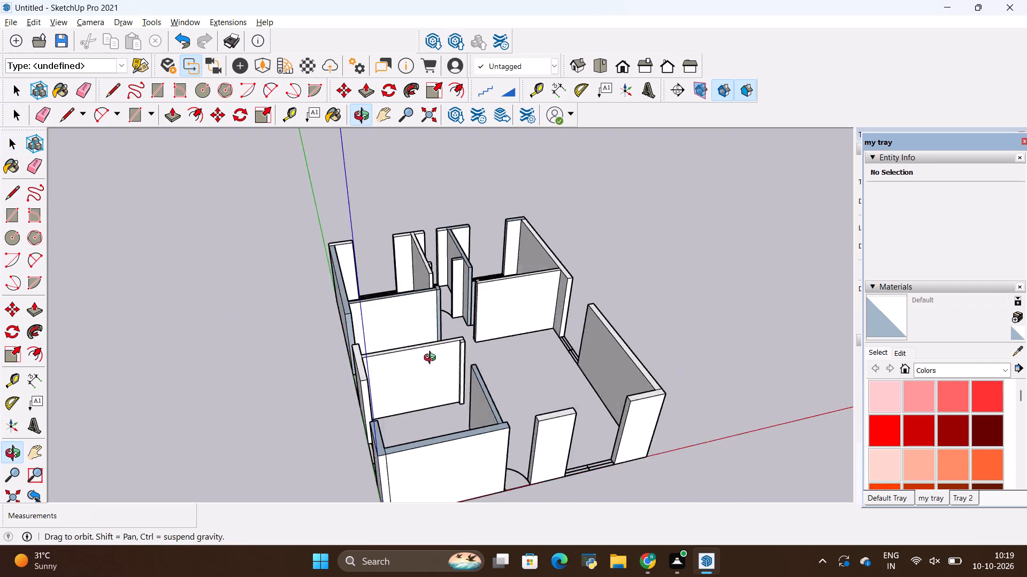
middle_click_drag(432, 359, 412, 363)
scroll(430, 347, "down", 4)
middle_click_drag(569, 309, 487, 379)
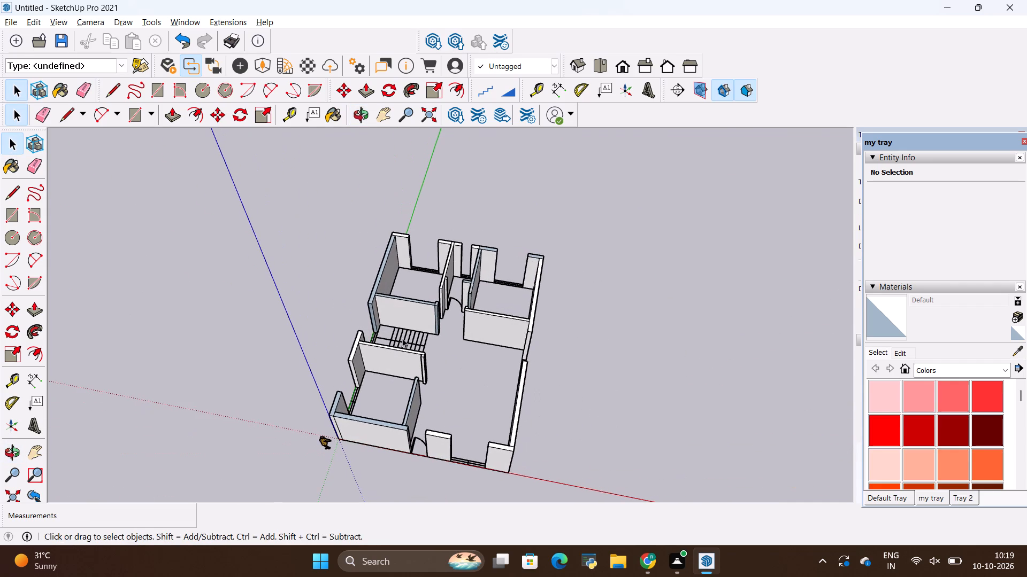
middle_click_drag(267, 401, 800, 260)
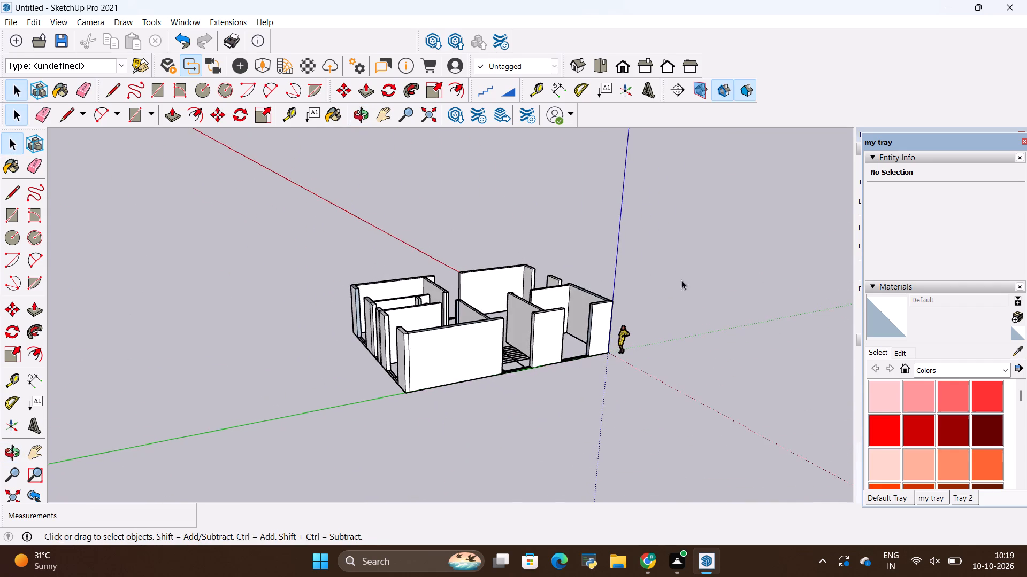
Place a guide 2' below the top edge of the green-axis outer wall and another 5' below that guide.
scroll(462, 341, "up", 8)
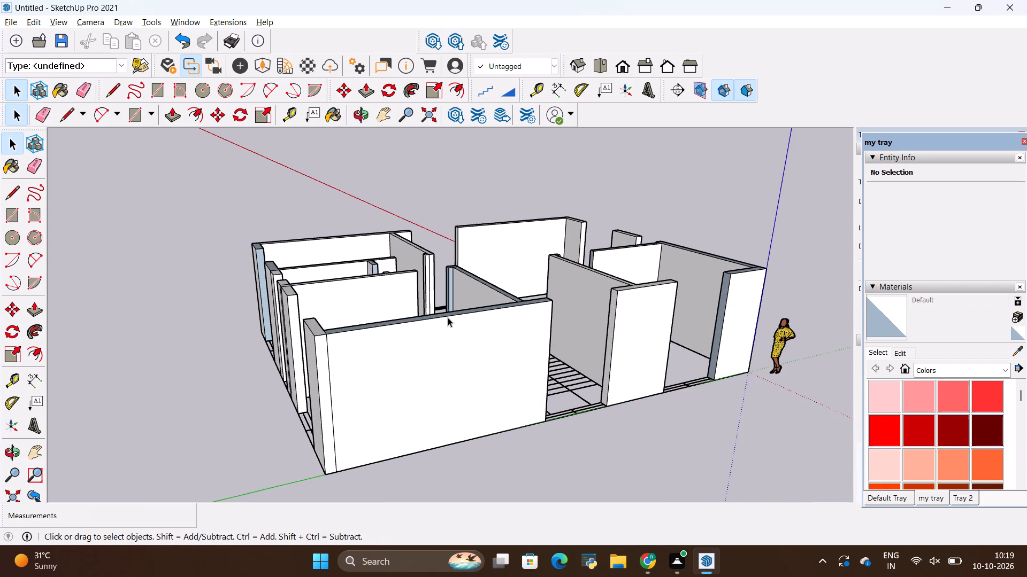
key("t")
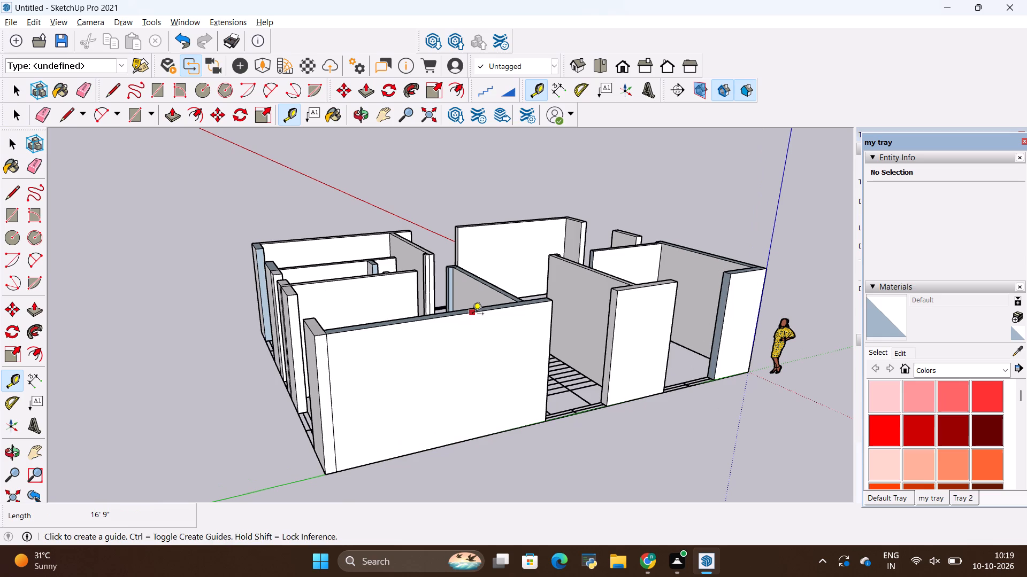
left_click(472, 315)
key("BackSpace")
type("2'")
key("Return")
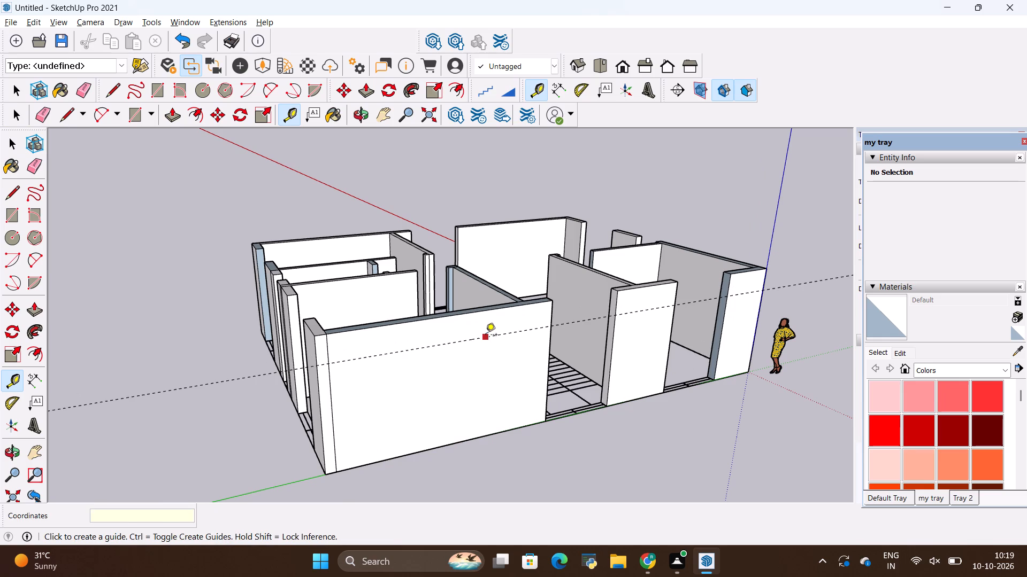
left_click(486, 336)
key("BackSpace")
type("5'")
key("Return")
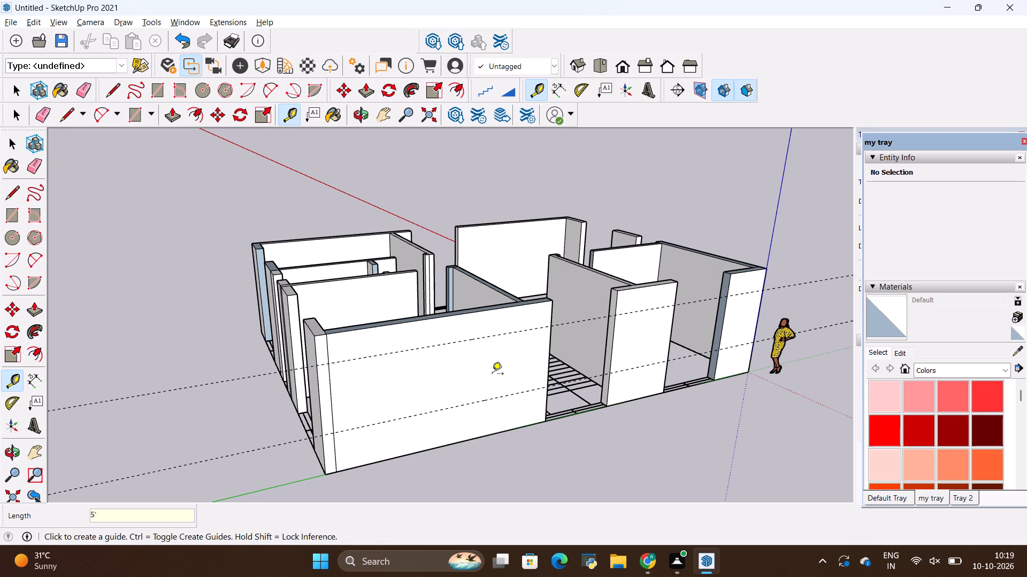
Draw lines across the window-jamb faces of the origin corner wall and the middle green-axis wall piece at both guide heights.
key("l")
scroll(615, 391, "up", 9)
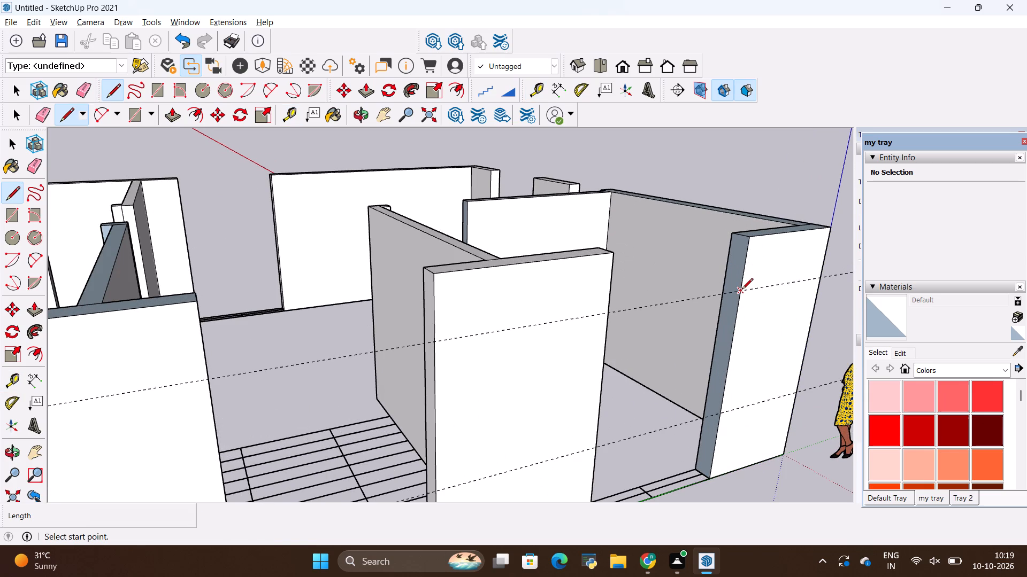
left_click(742, 290)
left_click(723, 286)
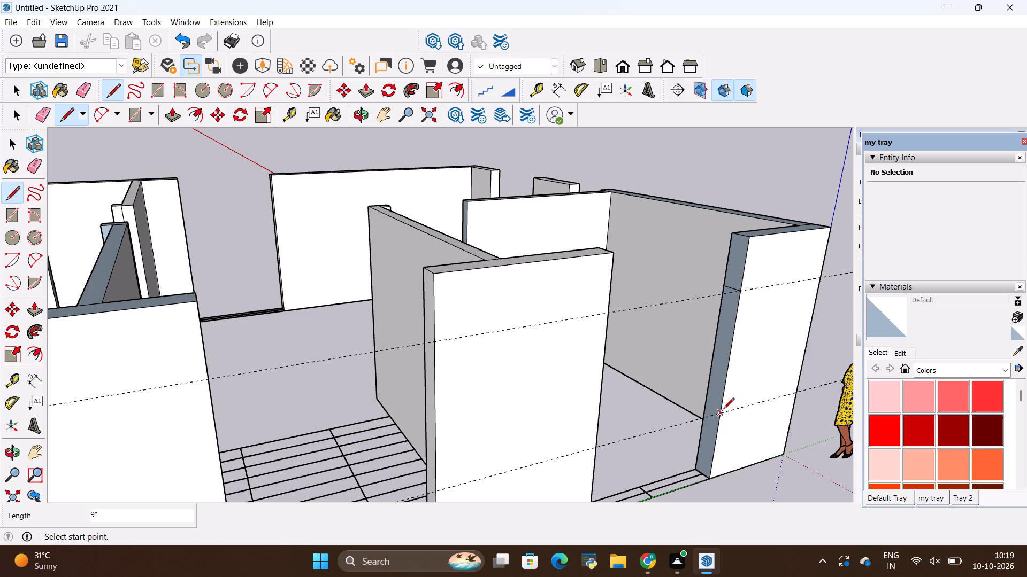
left_click(723, 410)
left_click(700, 407)
scroll(530, 387, "down", 5)
middle_click_drag(473, 383, 500, 365)
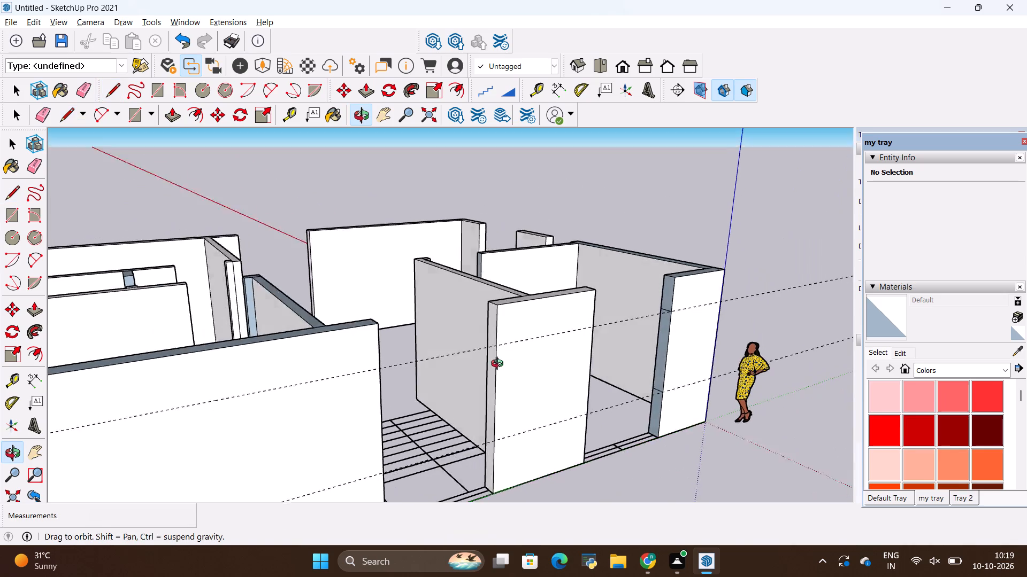
middle_click_drag(500, 365, 535, 361)
left_click(537, 331)
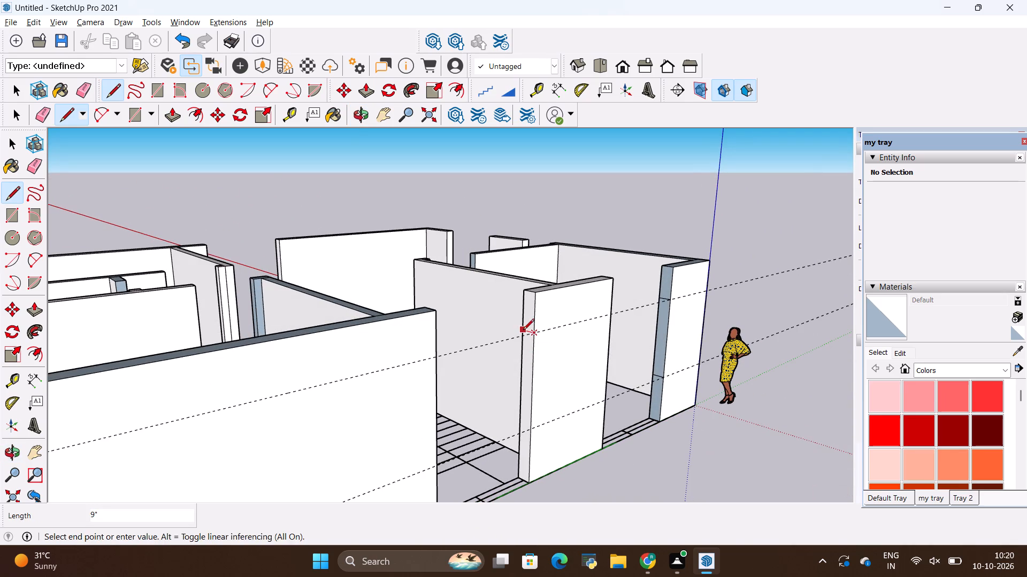
left_click(523, 331)
left_click(531, 424)
left_click(518, 424)
scroll(389, 408, "down", 5)
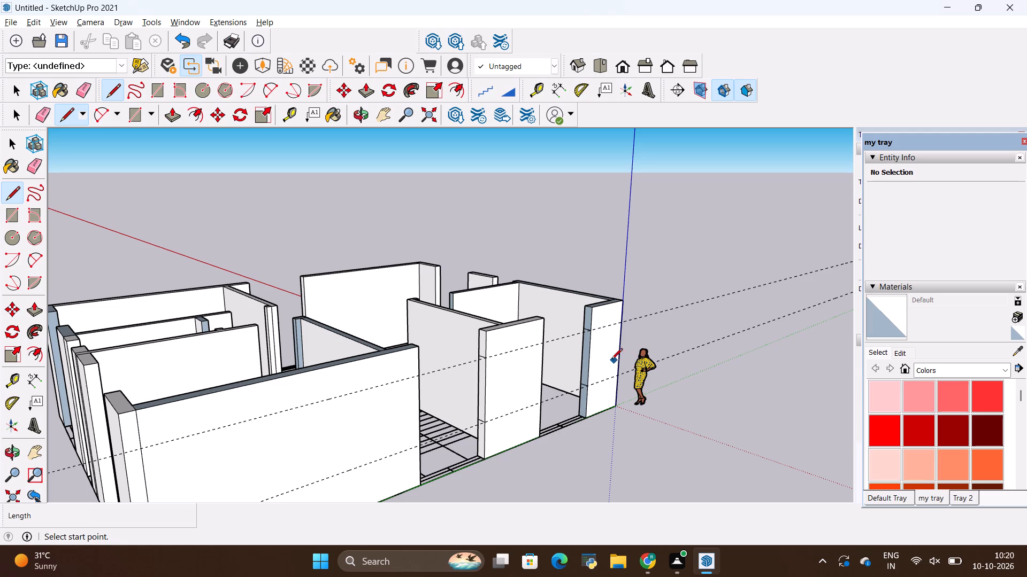
Push/Pull the upper and lower jamb sections 6' across the origin room's green-axis opening to form its window lintel and sill.
key("p")
scroll(579, 339, "up", 6)
left_click(589, 314)
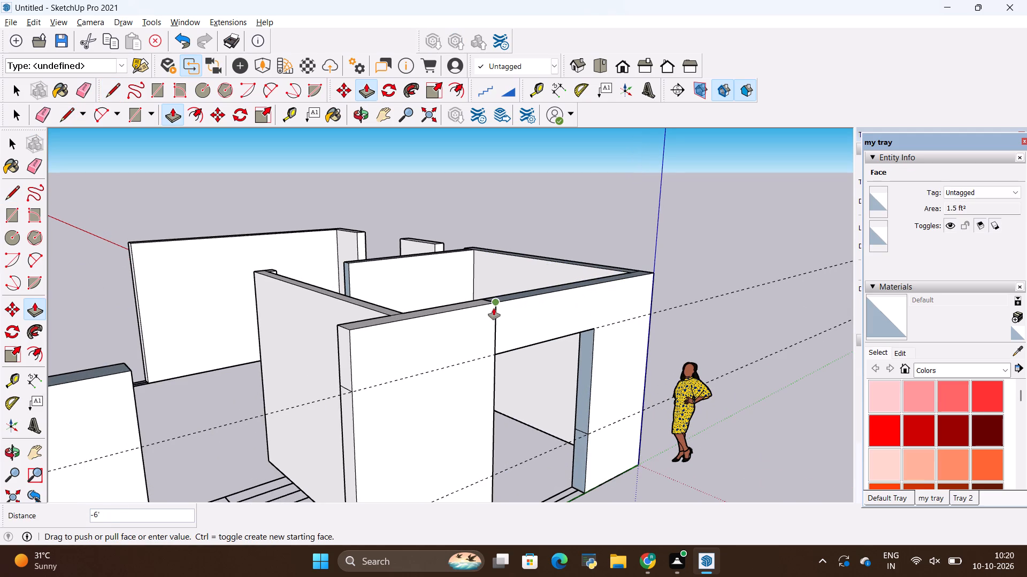
left_click(494, 308)
left_click(583, 447)
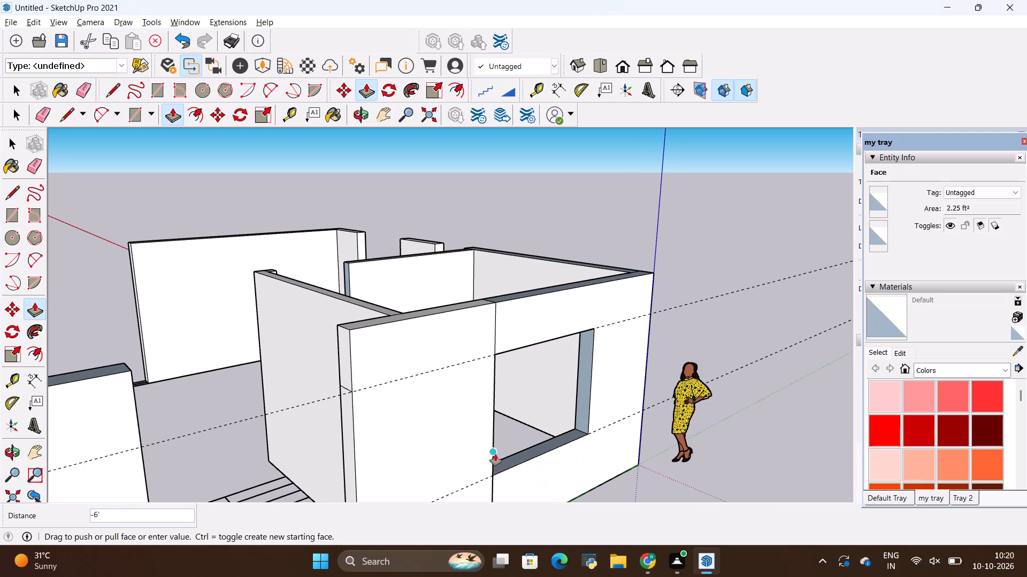
left_click(492, 475)
scroll(671, 305, "down", 5)
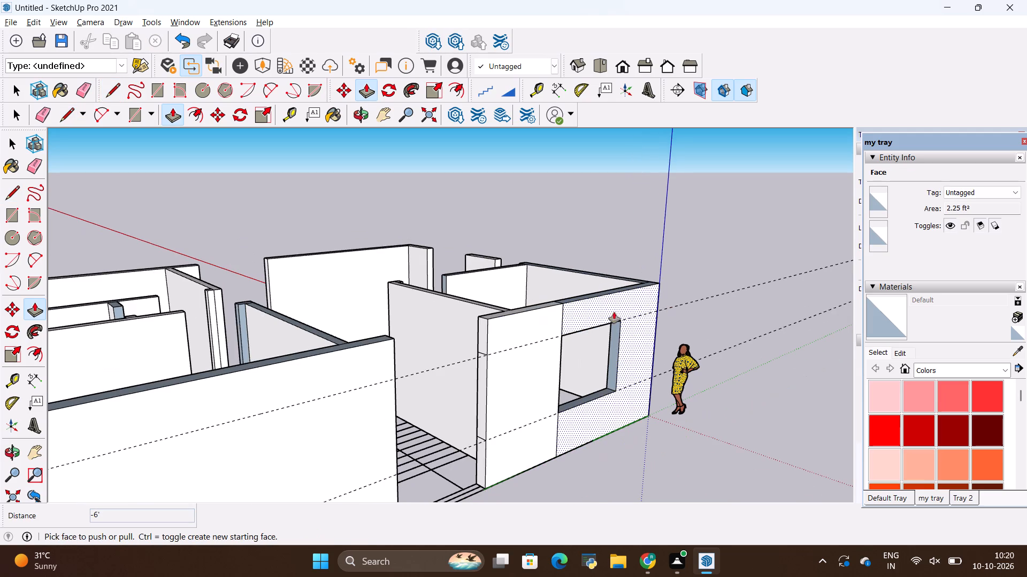
Push/Pull the upper and lower jamb sections 6' across the stair area's green-axis opening to form its window lintel and sill.
left_click(485, 345)
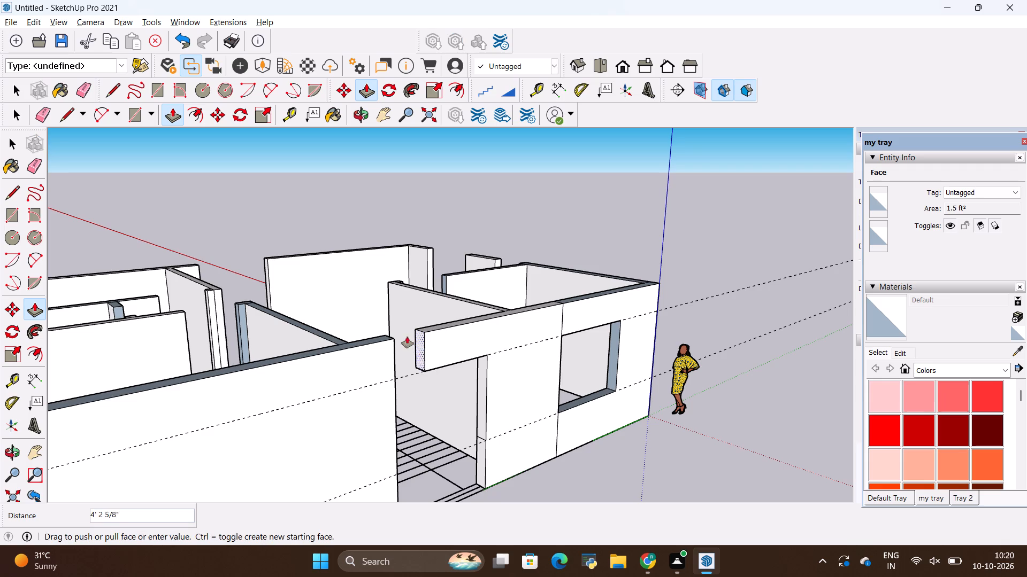
left_click(388, 334)
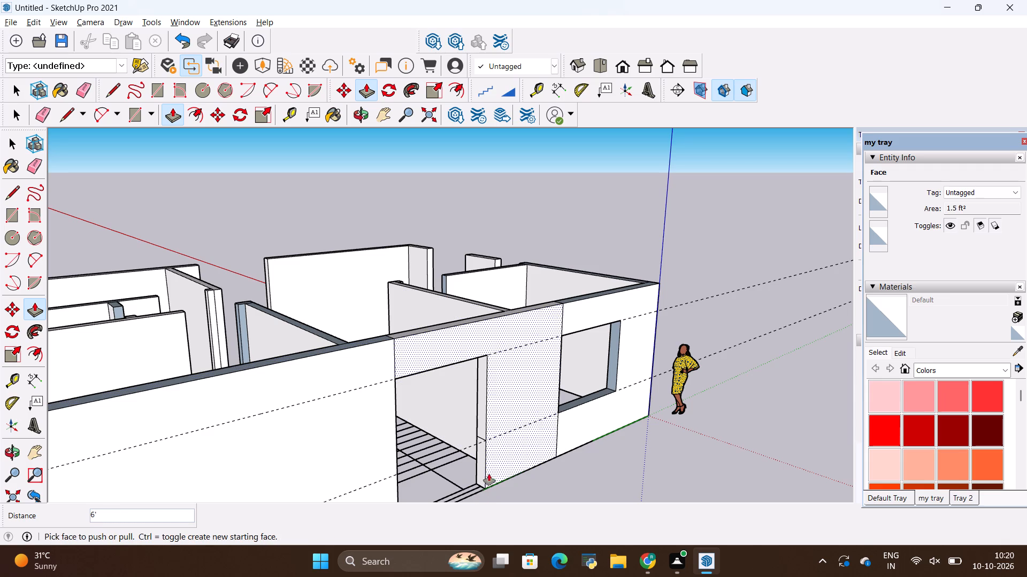
left_click(480, 471)
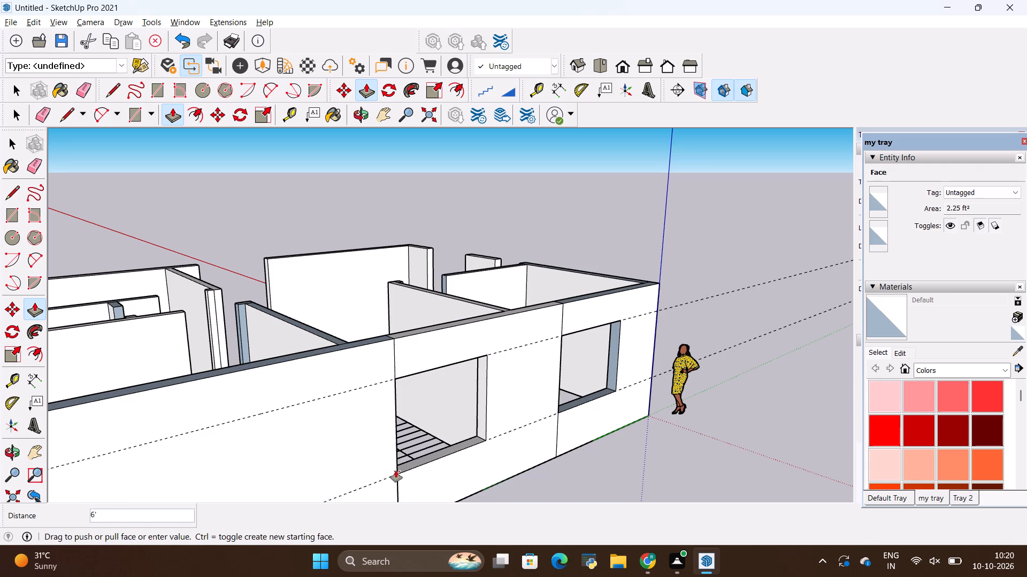
left_click(396, 471)
Place a guide 2' below the top edge of the rear outer wall and another 5' below that guide.
scroll(371, 401, "down", 6)
middle_click_drag(379, 372, 666, 376)
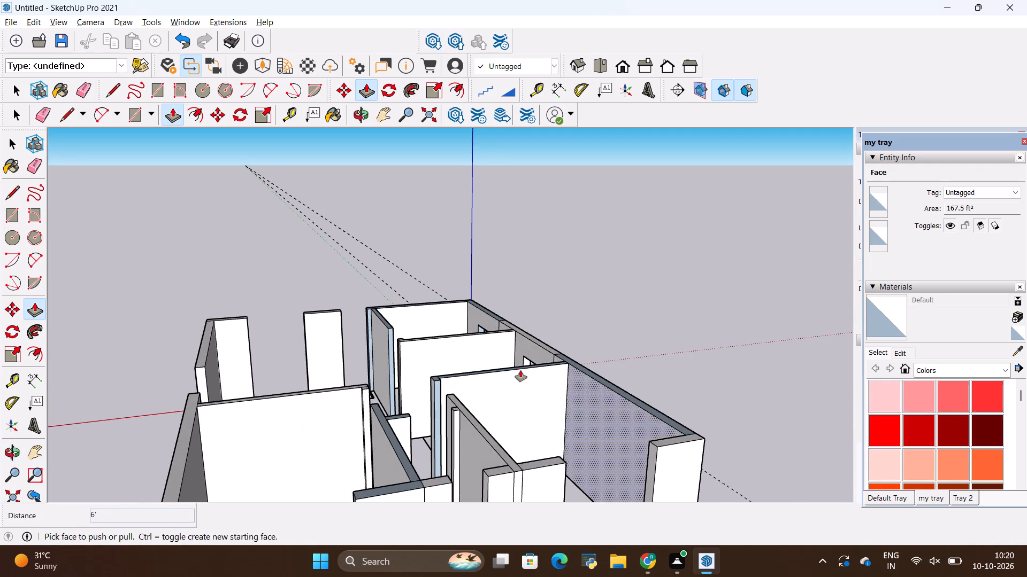
middle_click_drag(397, 344, 677, 383)
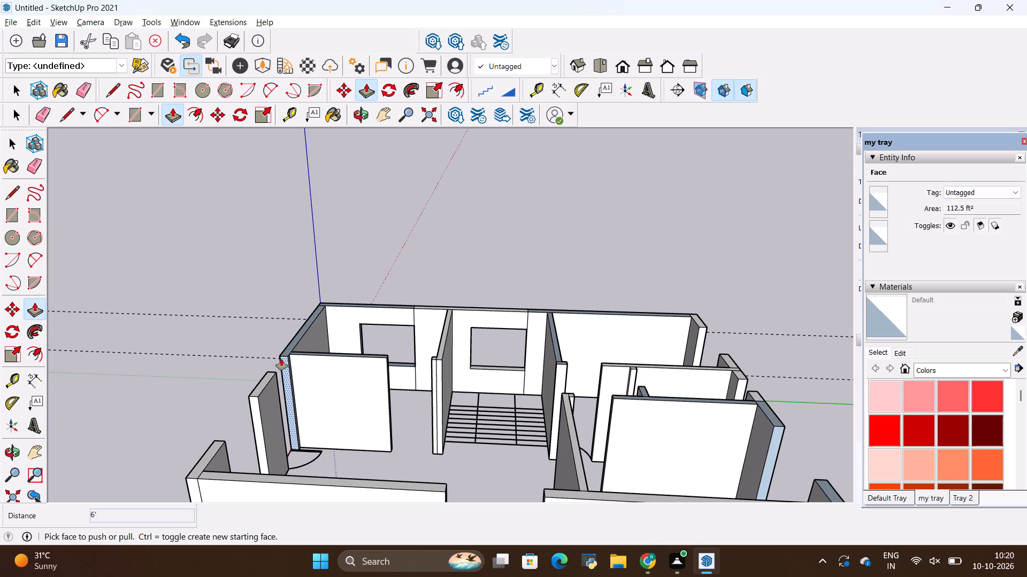
middle_click_drag(280, 361, 358, 340)
scroll(491, 306, "down", 6)
middle_click_drag(701, 350, 676, 357)
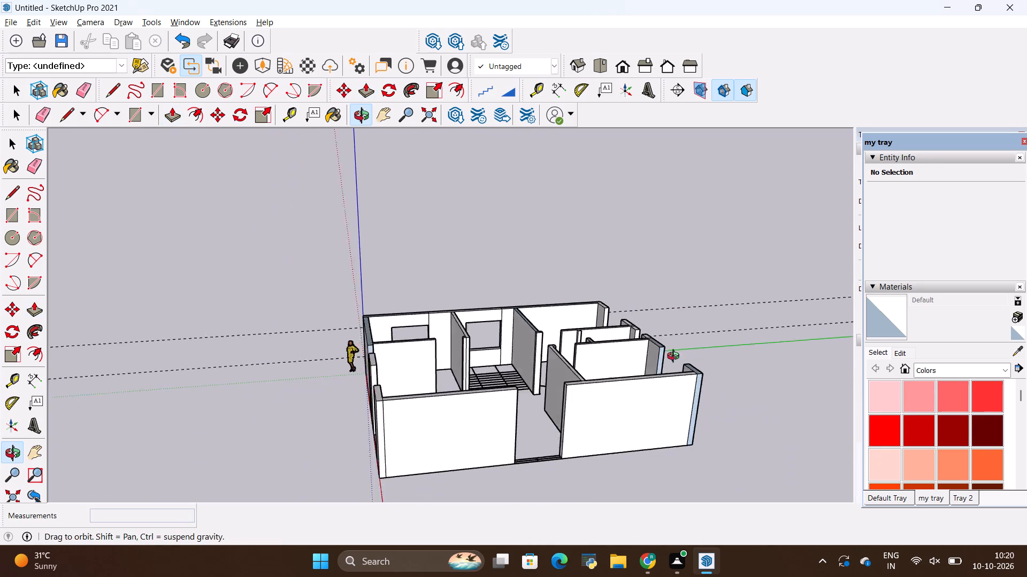
middle_click_drag(676, 357, 293, 314)
scroll(363, 313, "down", 3)
middle_click_drag(404, 376, 439, 408)
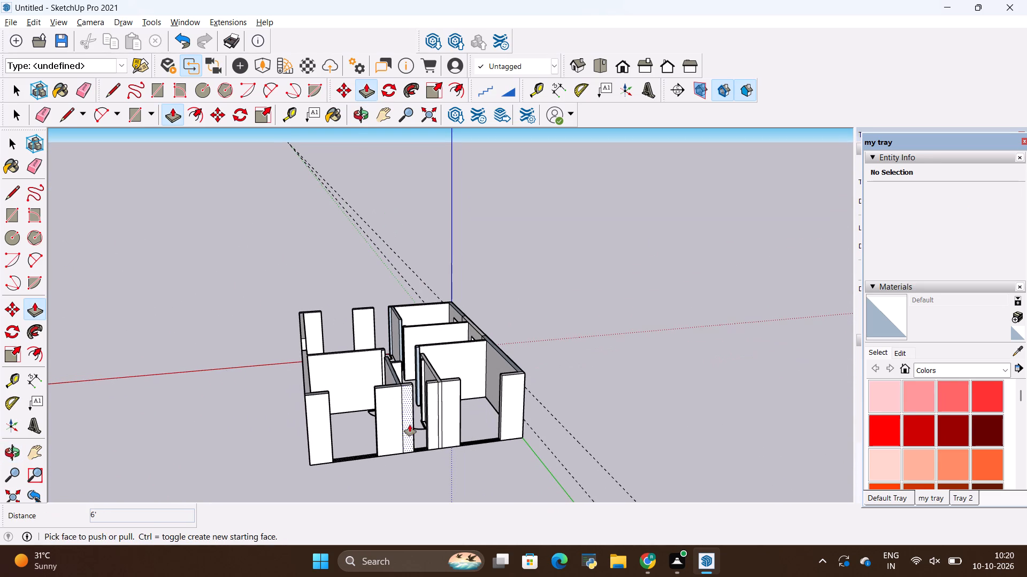
scroll(362, 430, "up", 7)
key("t")
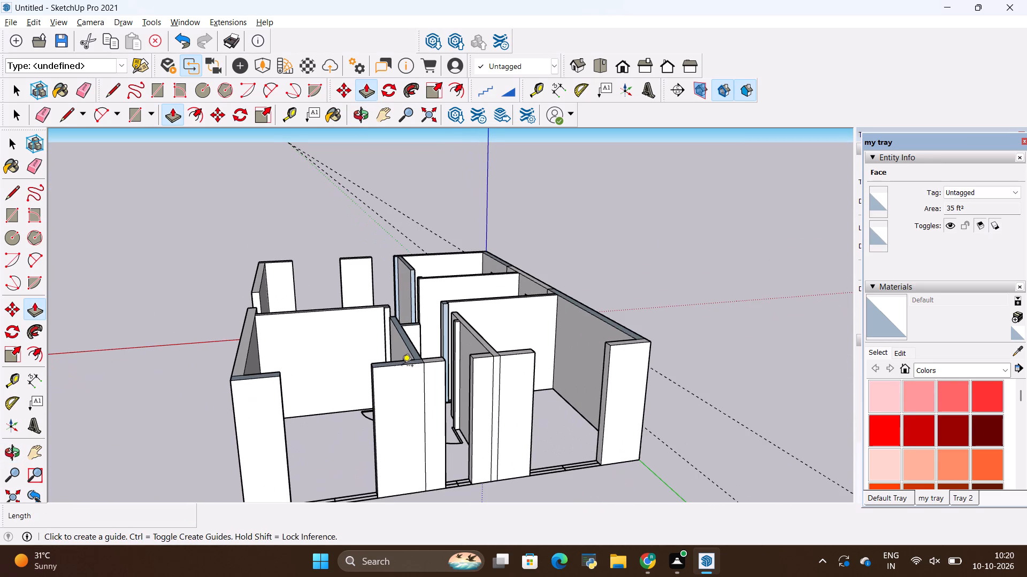
left_click(410, 367)
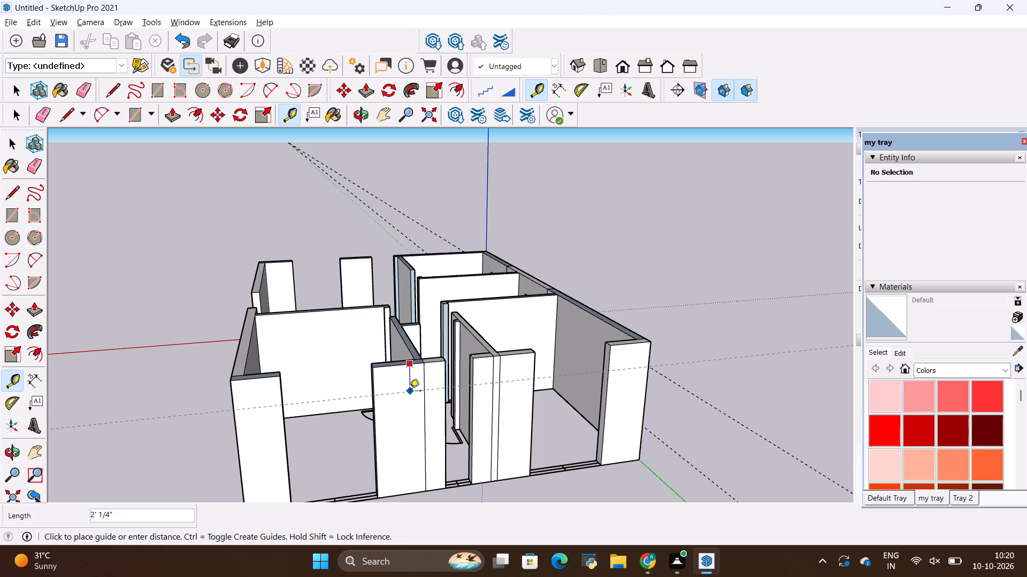
key("BackSpace")
type("2'")
key("Return")
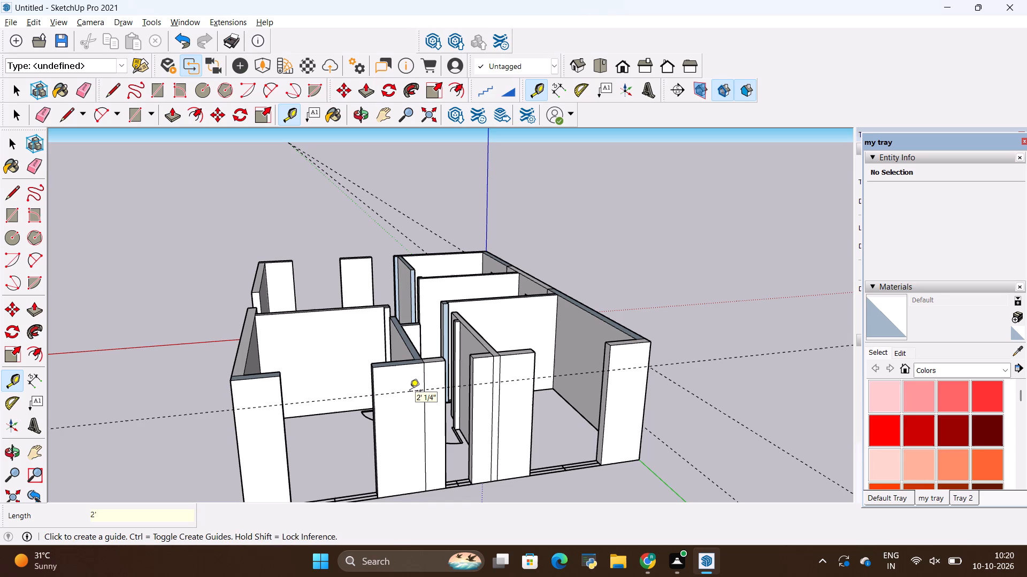
left_click(410, 395)
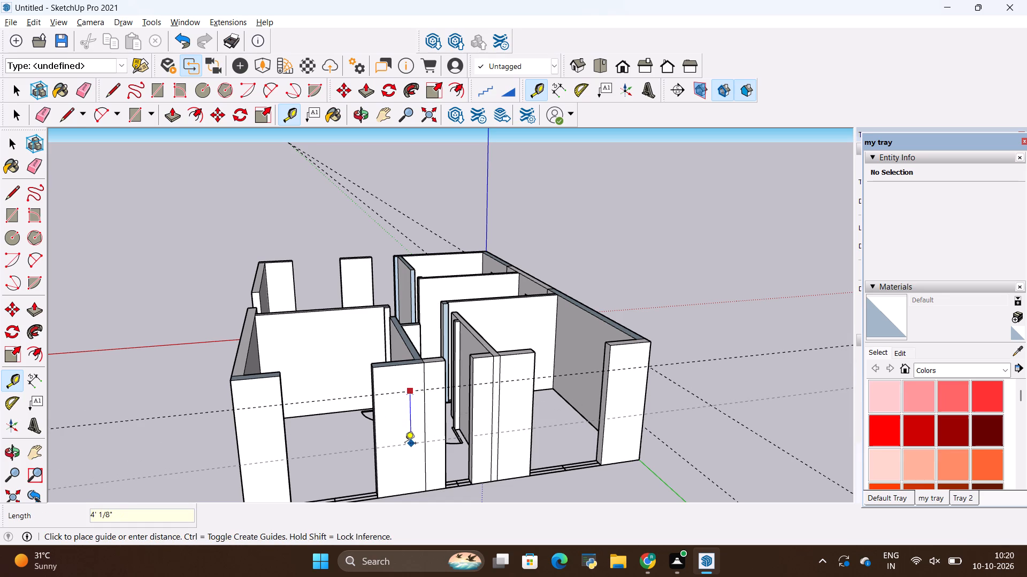
key("BackSpace")
type("5'")
key("Return")
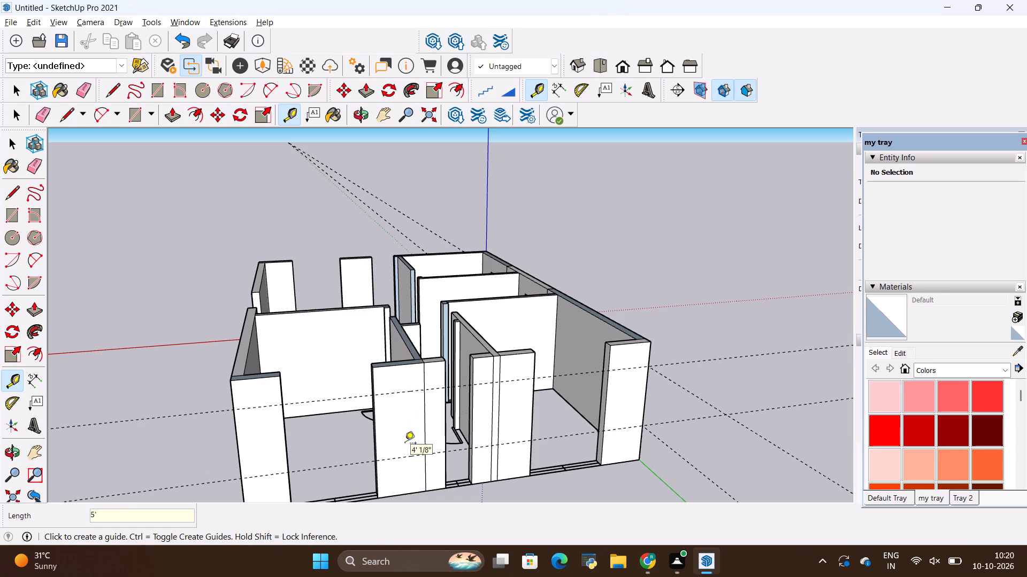
Place a guide 2' below the upper guide on the rear outer wall for the small window's sill height.
left_click(394, 396)
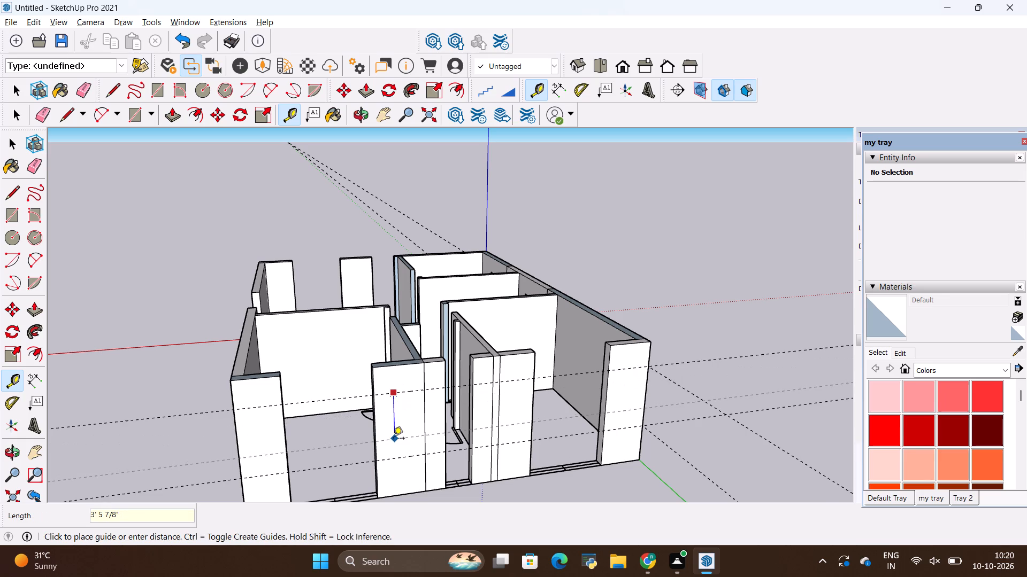
key("BackSpace")
type("2'")
key("Return")
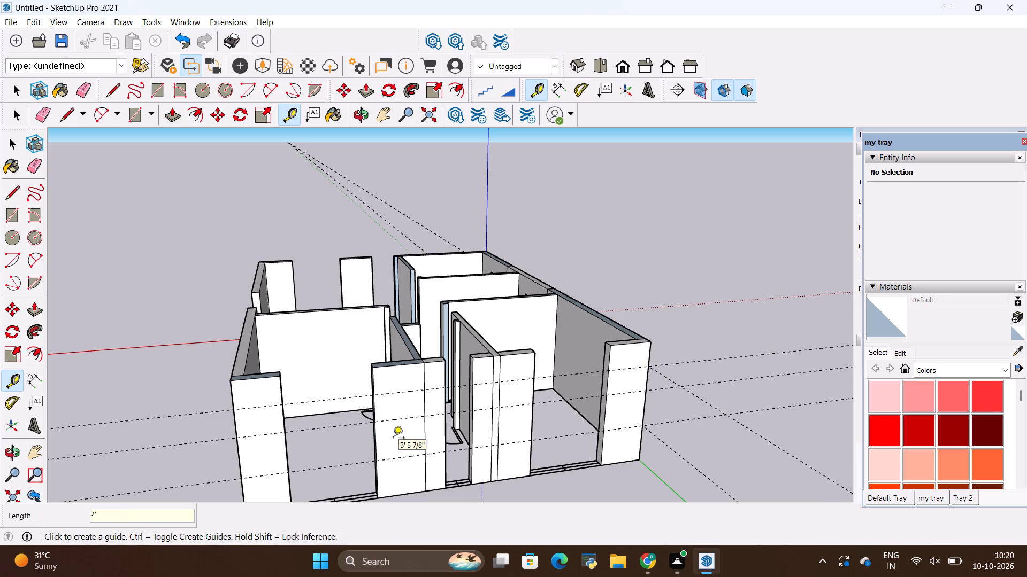
Draw lines across the large-window jamb face beside the blank side wall's room at the rear wall's highest and lowest guide heights.
key("l")
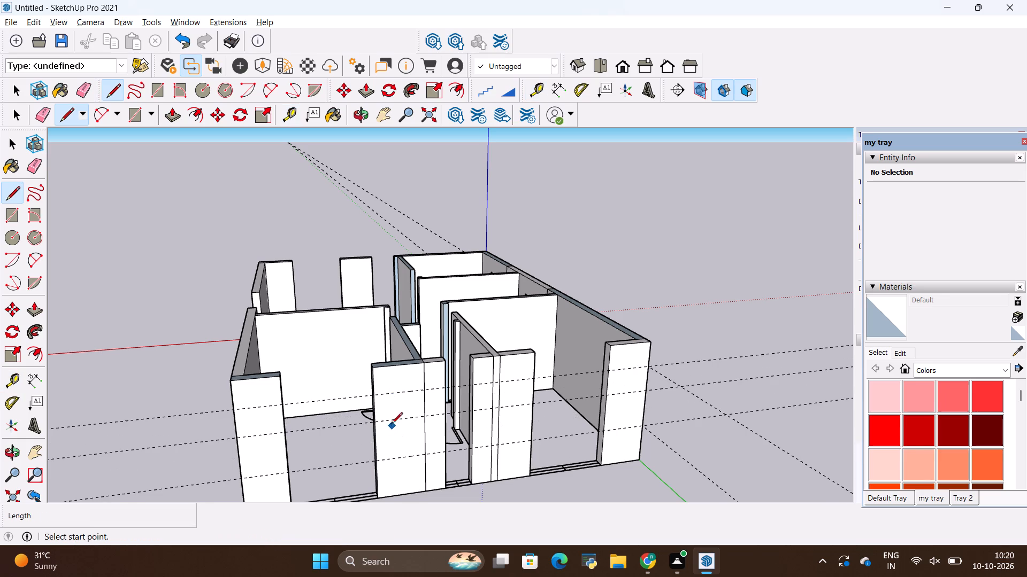
scroll(390, 420, "down", 1)
middle_click_drag(363, 430, 491, 400)
scroll(537, 346, "up", 4)
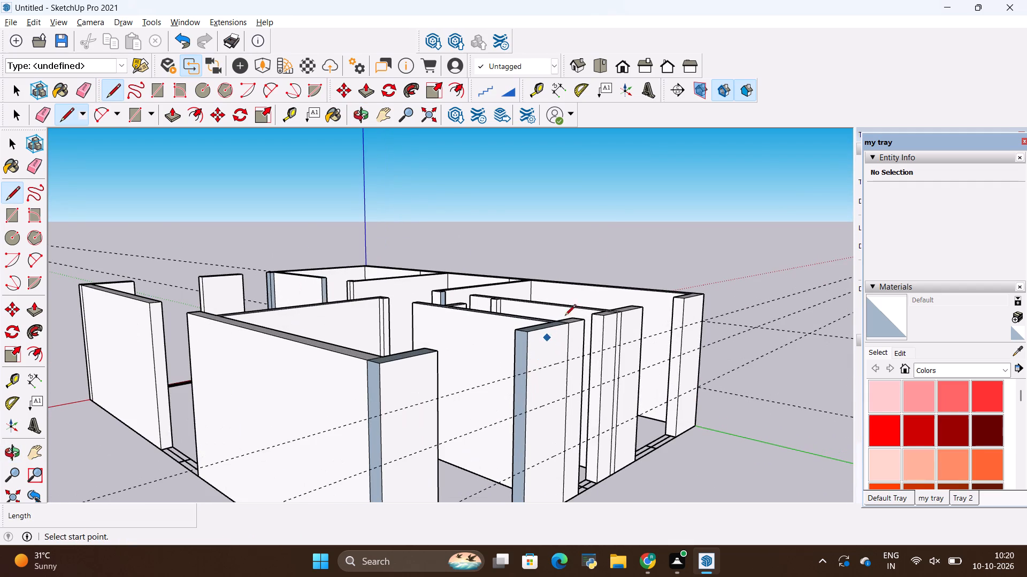
scroll(545, 302, "down", 5)
middle_click_drag(596, 358, 564, 423)
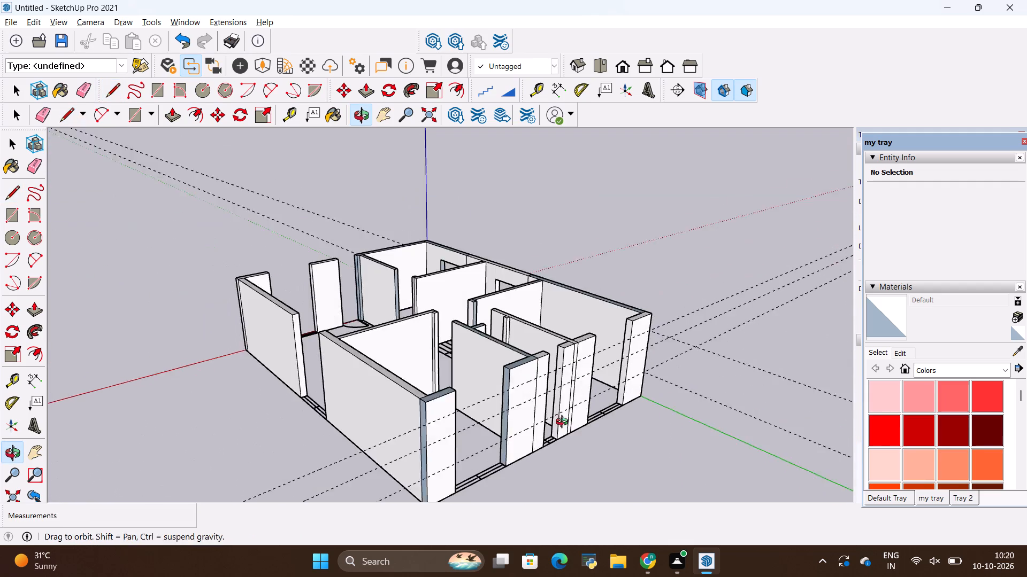
middle_click_drag(564, 423, 561, 424)
scroll(490, 428, "up", 8)
left_click(516, 353)
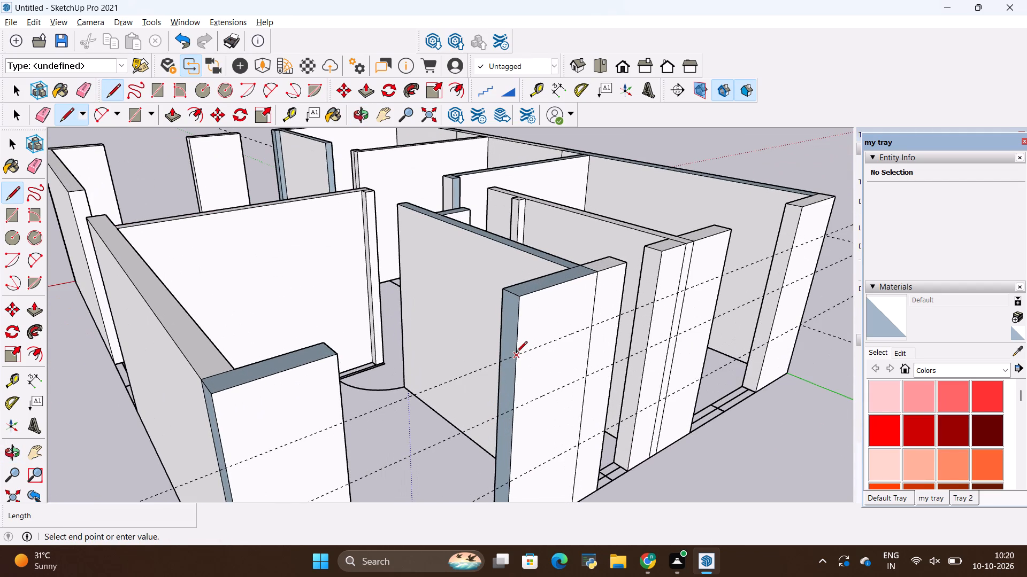
left_click(499, 350)
scroll(563, 322, "down", 4)
scroll(536, 450, "up", 4)
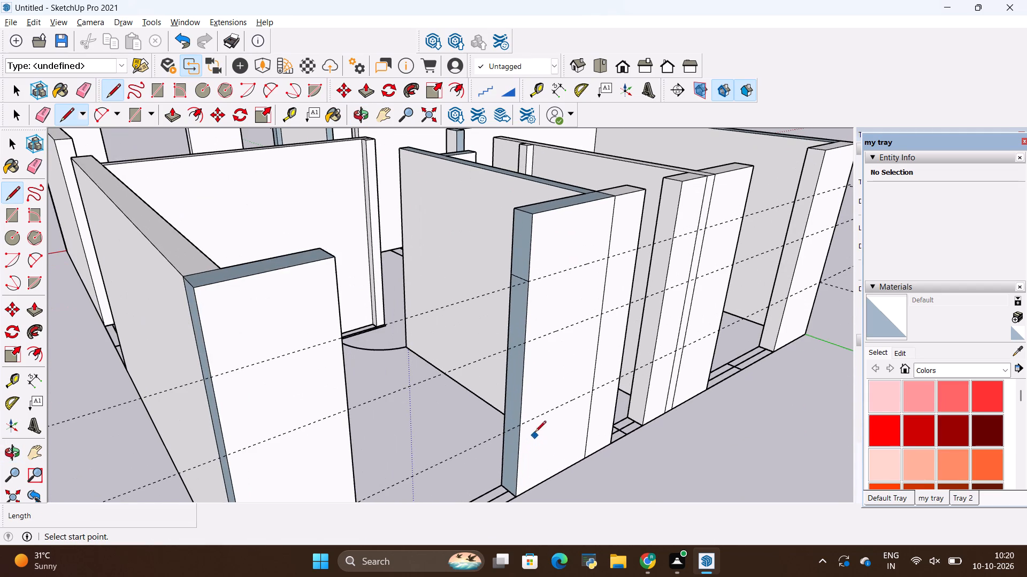
left_click(522, 427)
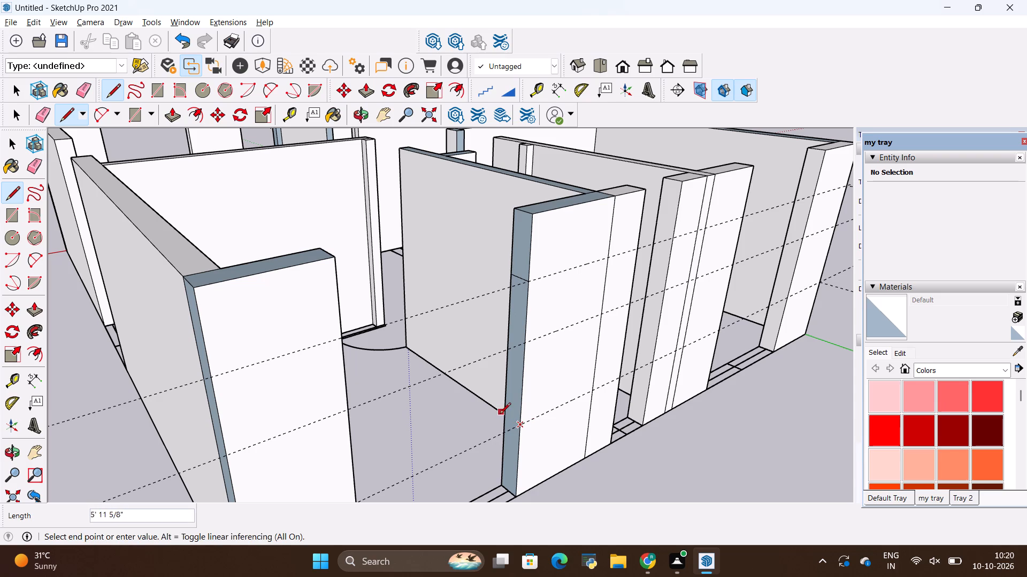
left_click(501, 415)
Draw lines across the jamb face of the rear wall's narrow middle opening at the upper guide and the guide 2' below it.
scroll(323, 433, "down", 5)
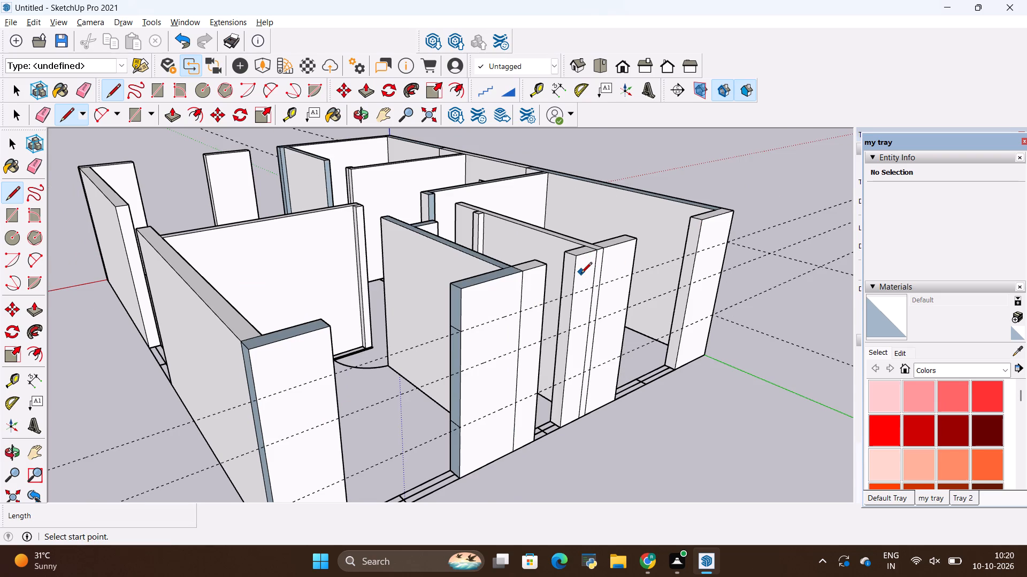
scroll(581, 275, "up", 7)
left_click(571, 307)
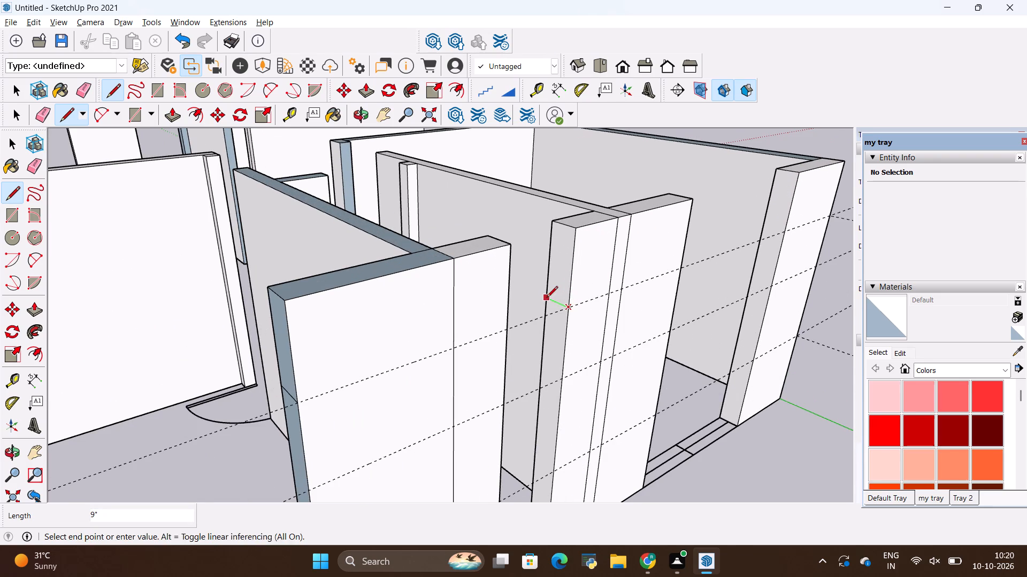
left_click(547, 298)
left_click(563, 378)
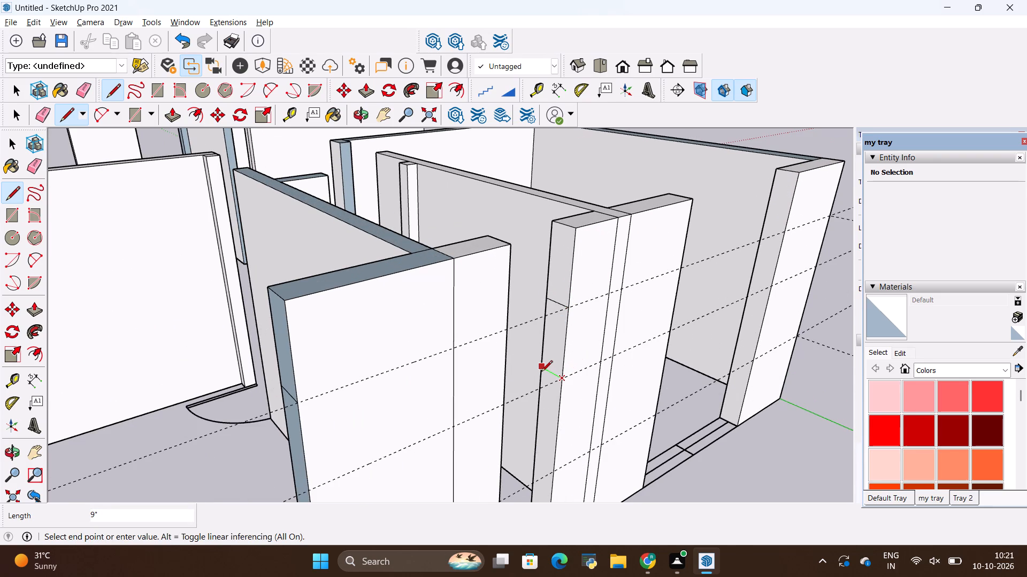
left_click(541, 372)
Draw lines across the jamb face of the rear wall's green-axis corner piece at the highest and lowest guide heights.
scroll(517, 395, "down", 4)
scroll(708, 279, "up", 4)
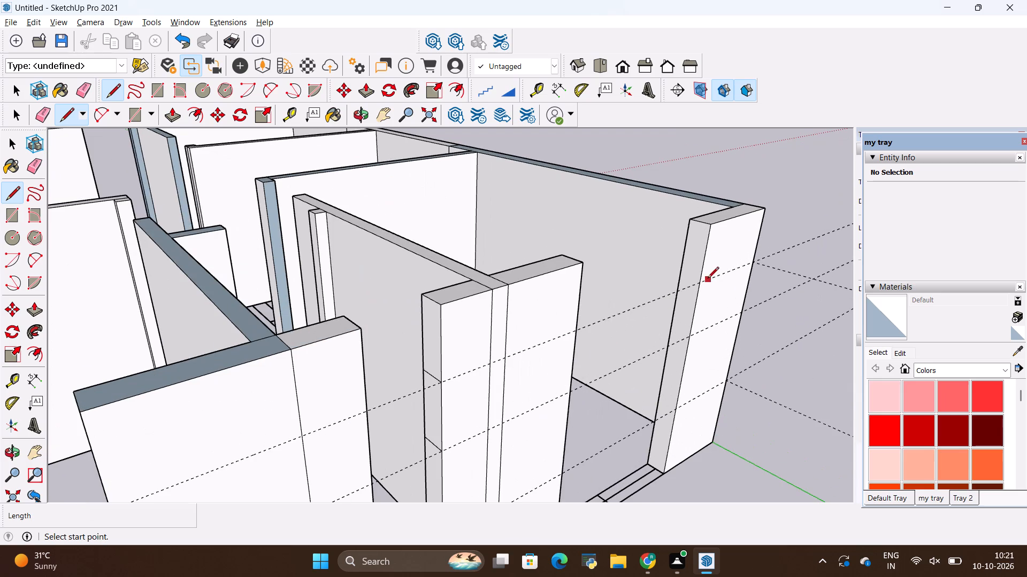
left_click(698, 278)
left_click(681, 278)
left_click(679, 407)
left_click(657, 401)
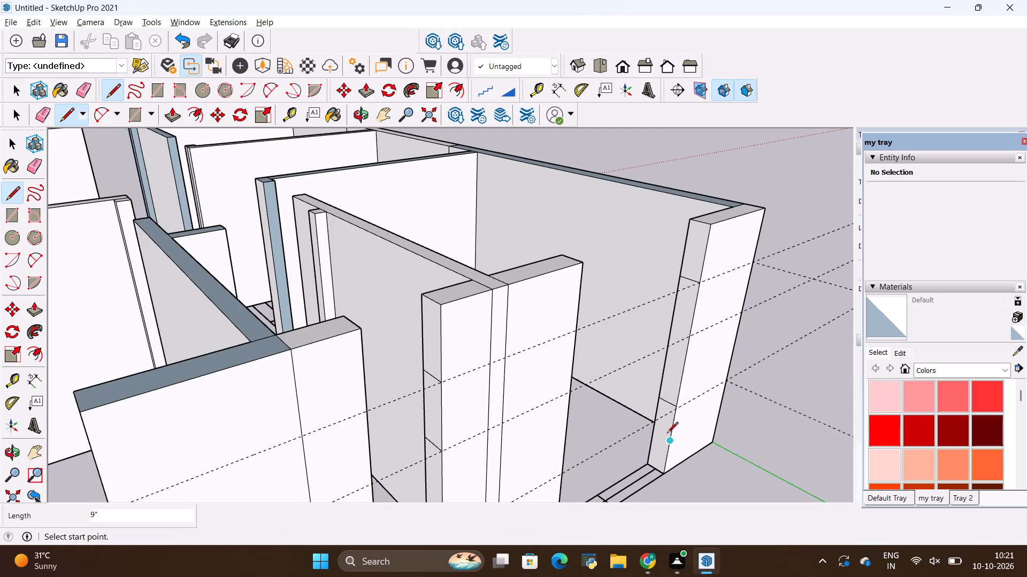
Push/Pull the corner piece's upper and lower jamb sections 6' across the rear opening near the green axis, forming its lintel and sill.
key("space")
key("p")
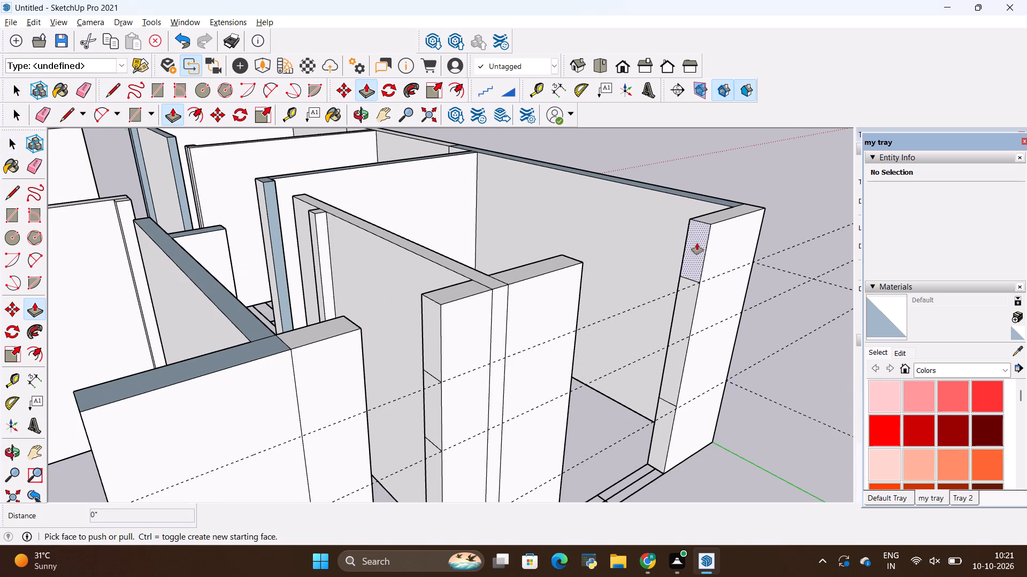
left_click(701, 243)
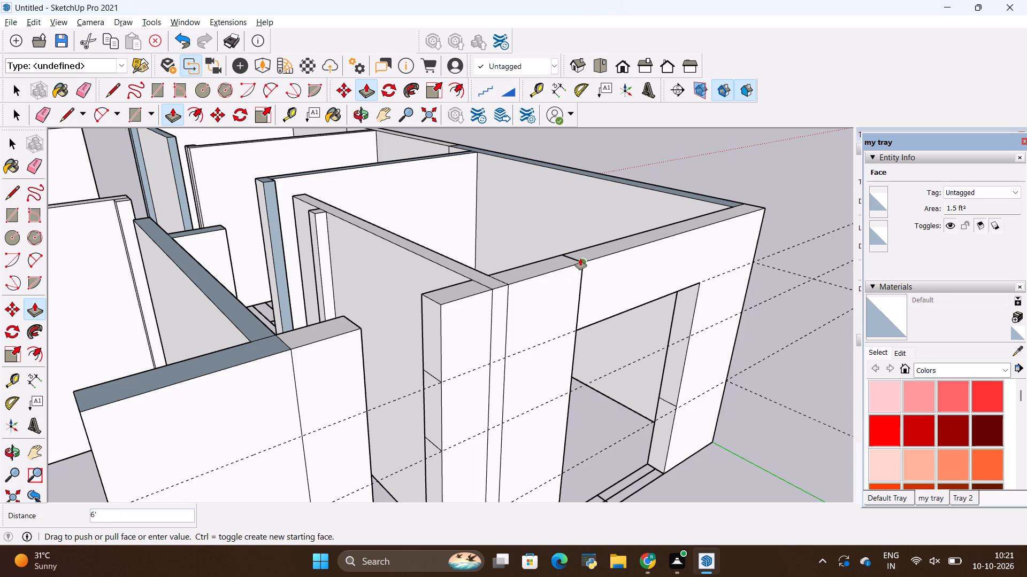
left_click(580, 259)
left_click(661, 406)
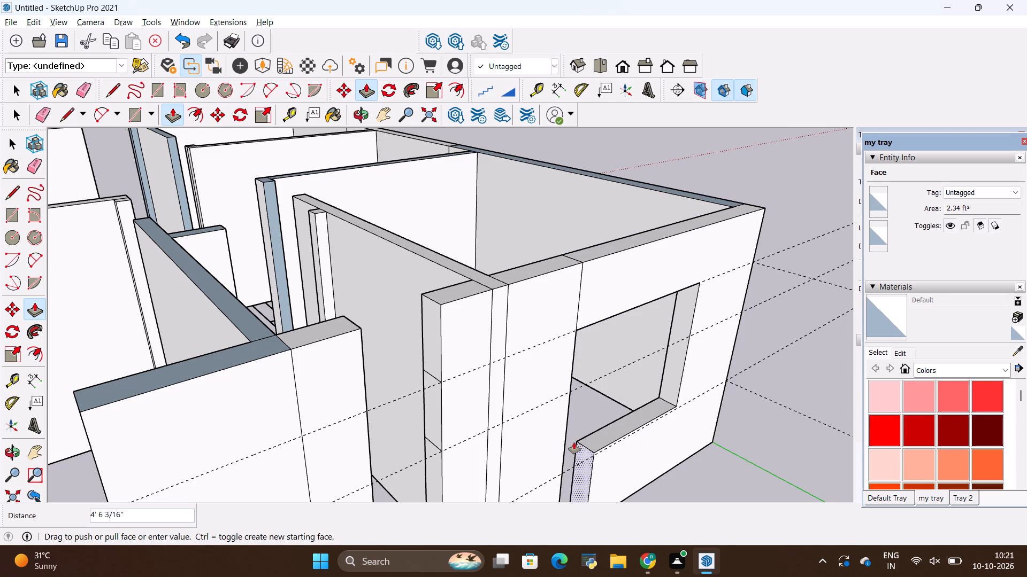
left_click(563, 474)
Push/Pull the upper and lower jamb sections 2' across the rear wall's narrow middle opening to form its lintel and sill.
scroll(550, 348, "down", 5)
left_click(481, 346)
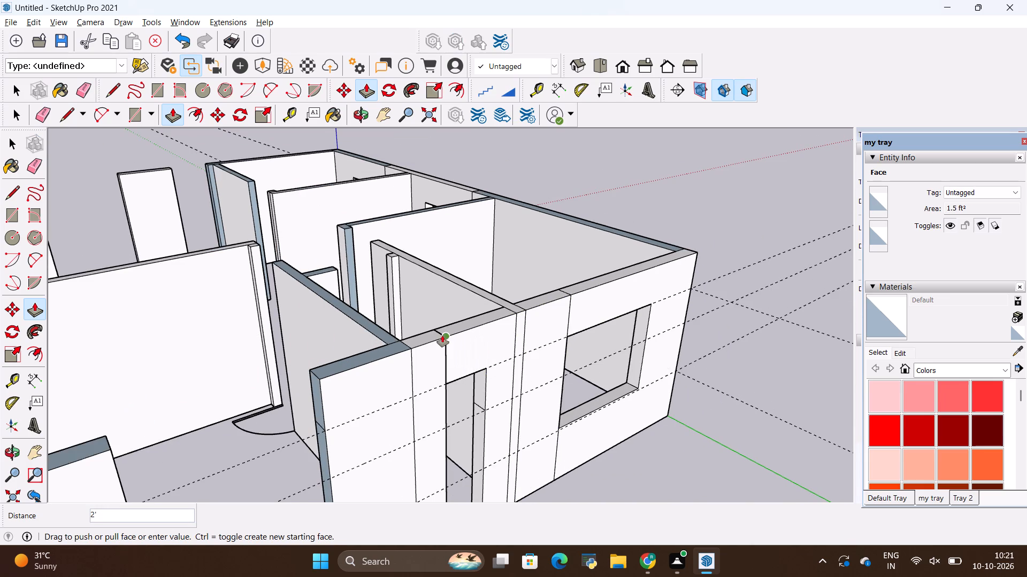
left_click(442, 336)
left_click(476, 428)
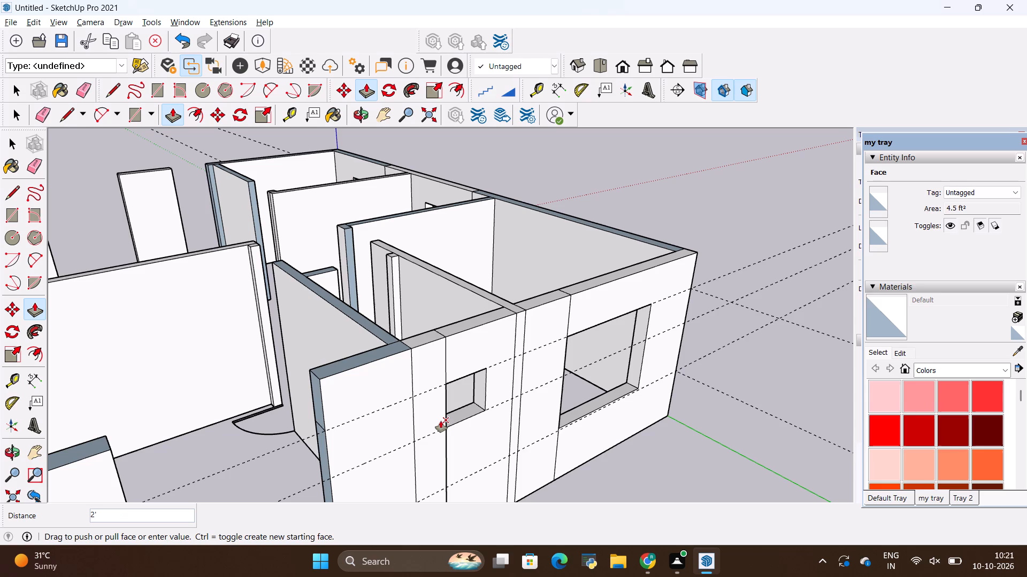
left_click(445, 421)
Push/Pull the upper and lower jamb sections 6' across the rear opening farthest from the green axis to form its lintel and sill.
scroll(392, 405, "down", 5)
middle_click_drag(352, 417, 359, 409)
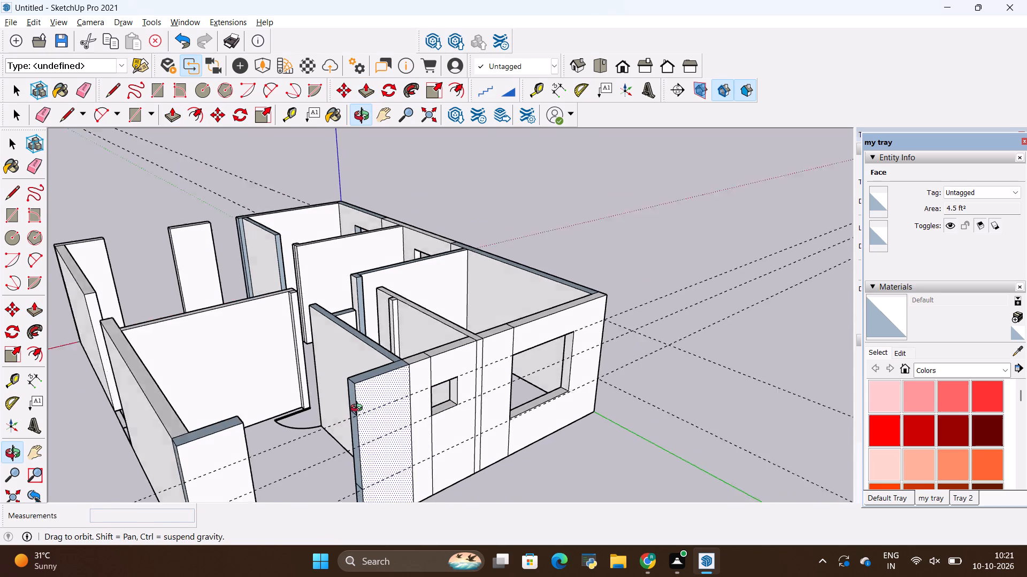
middle_click_drag(359, 409, 398, 373)
left_click(399, 366)
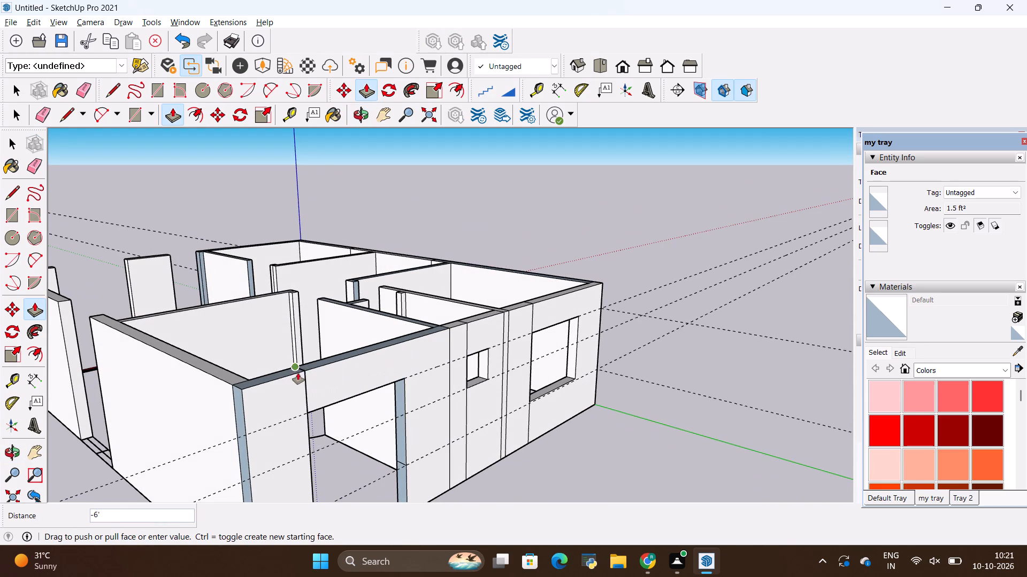
left_click(301, 370)
scroll(432, 402, "down", 5)
scroll(394, 487, "up", 8)
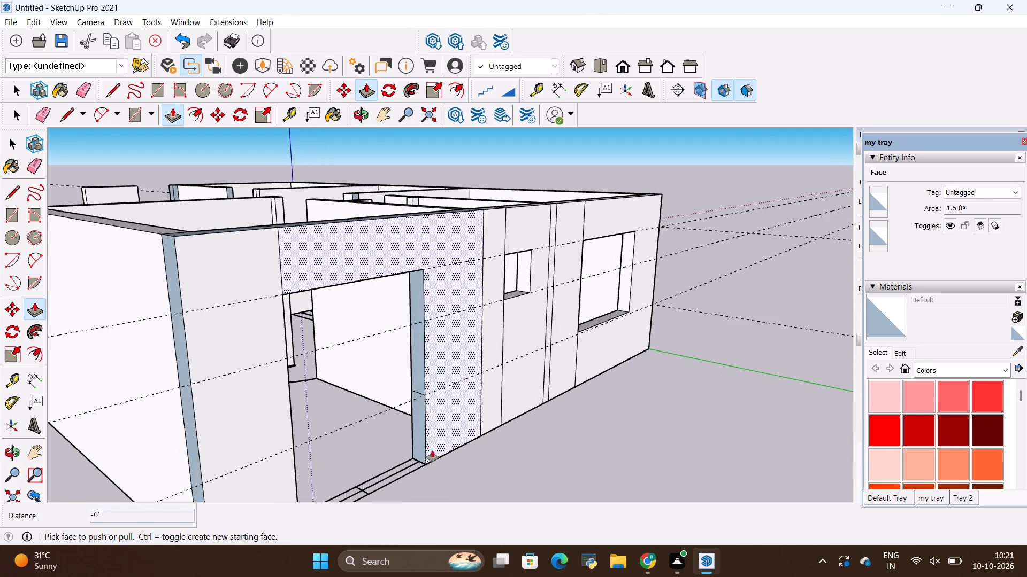
left_click(420, 432)
left_click(291, 436)
Erase the three height guides and the vertical seam lines on the outer face of the rear wall.
scroll(225, 396, "down", 5)
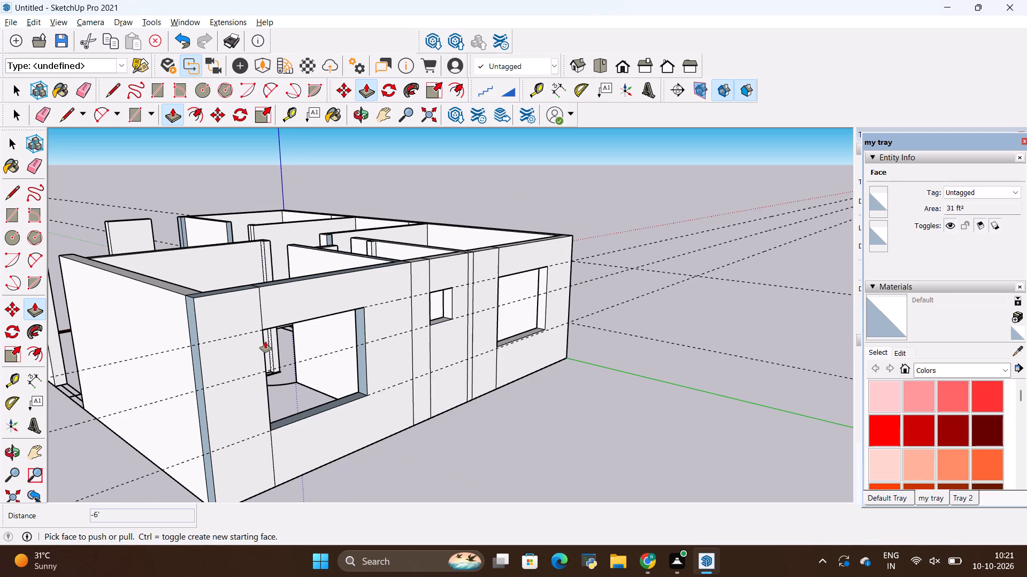
key("e")
left_click_drag(294, 298, 248, 311)
left_click_drag(247, 312, 244, 456)
left_click_drag(282, 445, 265, 455)
left_click_drag(458, 376, 401, 394)
left_click_drag(434, 264, 415, 278)
left_click_drag(488, 259, 448, 277)
left_click_drag(518, 250, 477, 269)
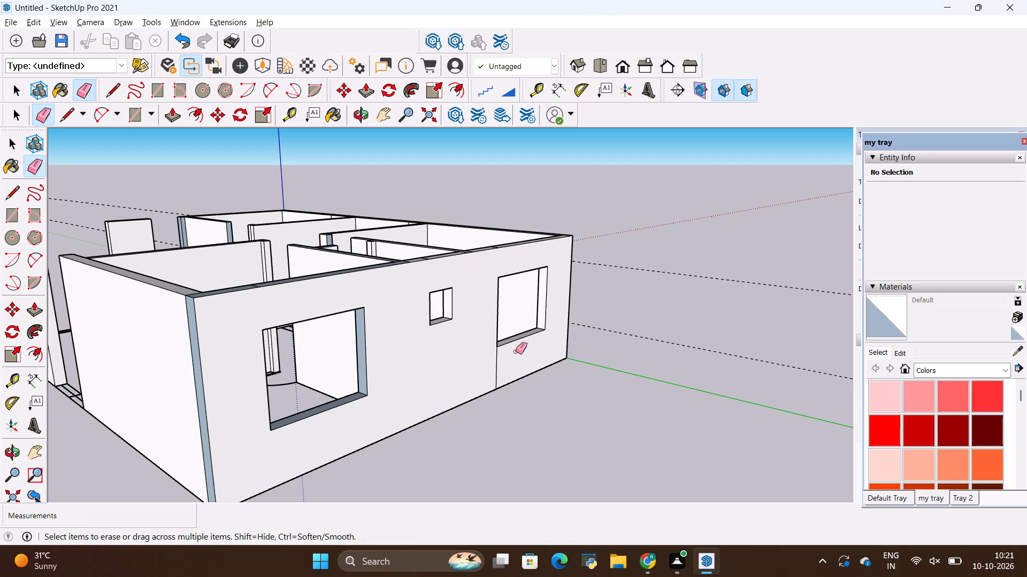
left_click_drag(515, 352, 489, 364)
Erase the remaining guides and the vertical seam lines above and below the two windows on the green-axis outer wall.
middle_click_drag(601, 264, 202, 318)
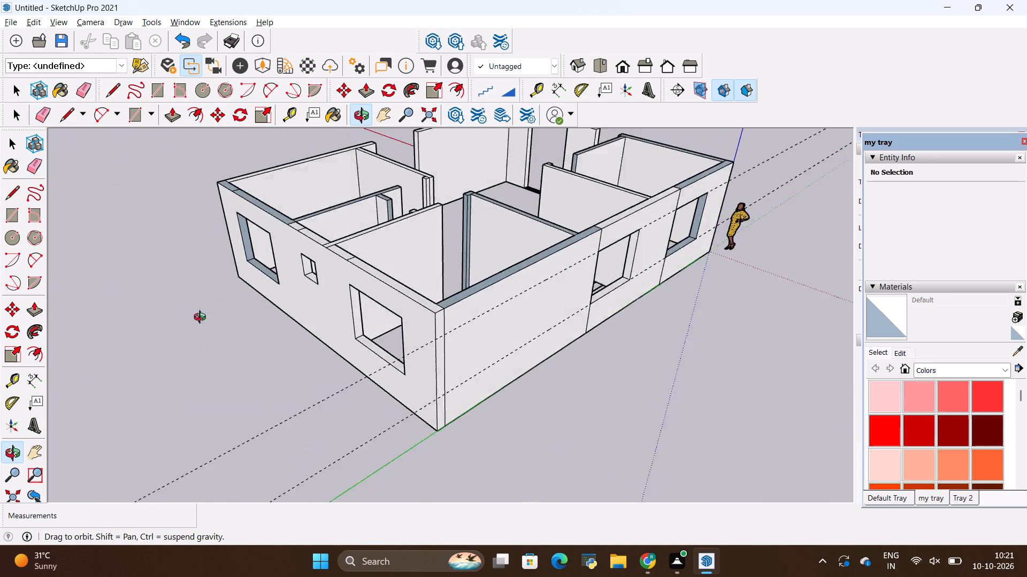
middle_click_drag(202, 318, 206, 298)
left_click_drag(497, 278, 505, 353)
left_click_drag(602, 316, 553, 328)
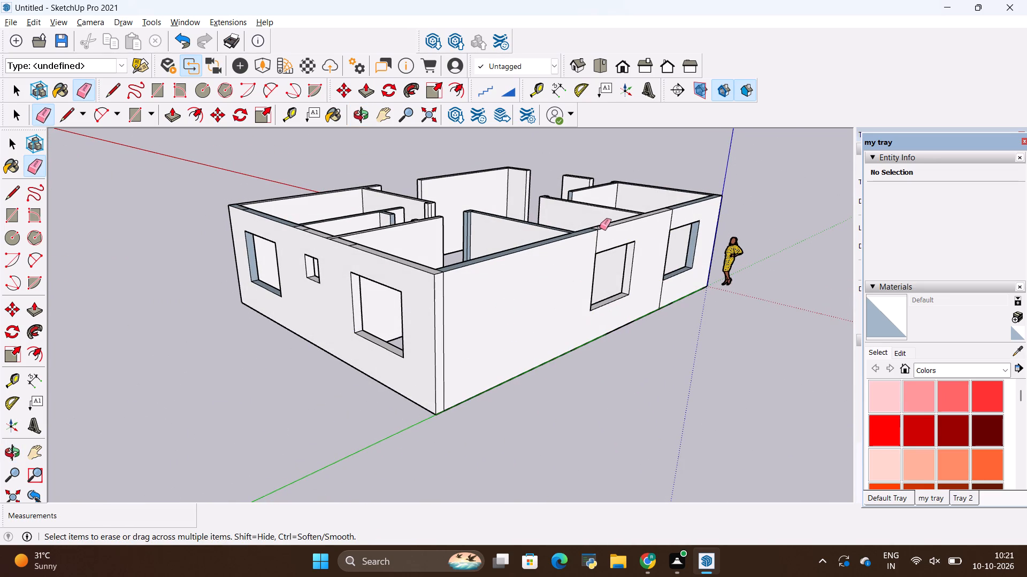
left_click_drag(607, 237, 558, 251)
scroll(710, 220, "up", 5)
left_click_drag(670, 219, 619, 224)
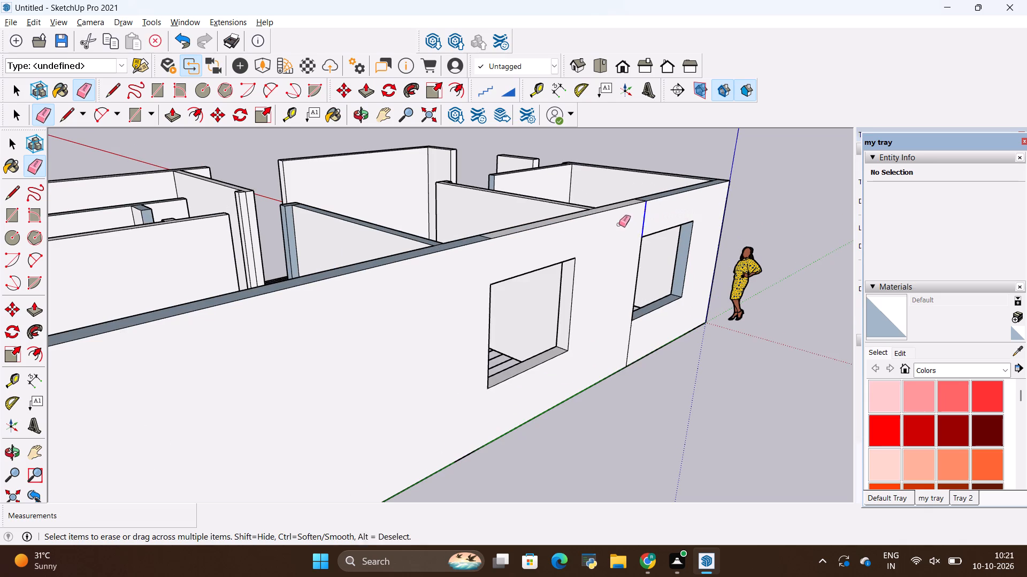
left_click_drag(619, 224, 618, 224)
left_click_drag(641, 333, 625, 336)
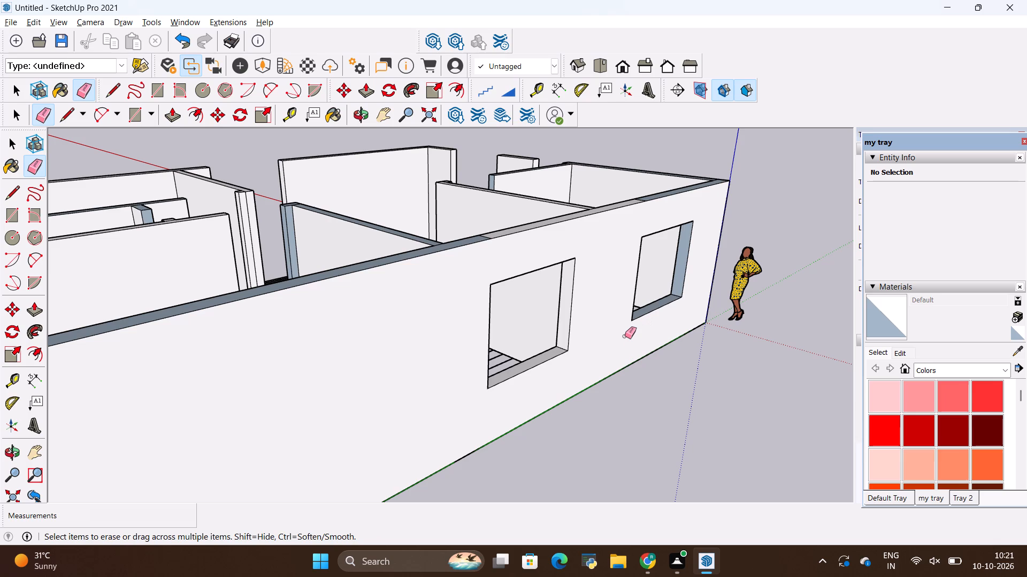
Place a guide 3' below the top edge of the front outer wall along the red axis.
scroll(476, 325, "down", 4)
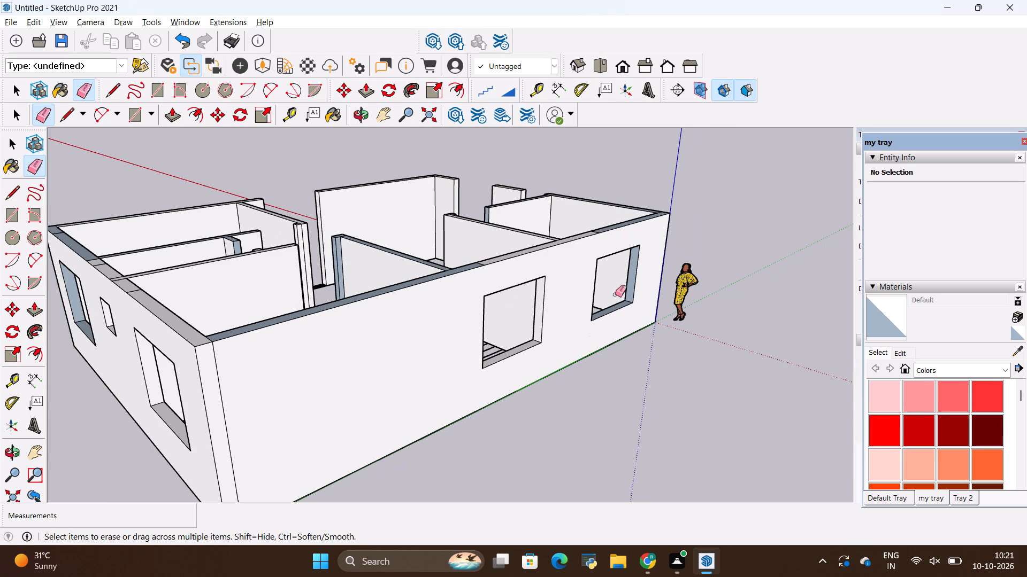
middle_click_drag(714, 273, 166, 309)
scroll(257, 242, "down", 5)
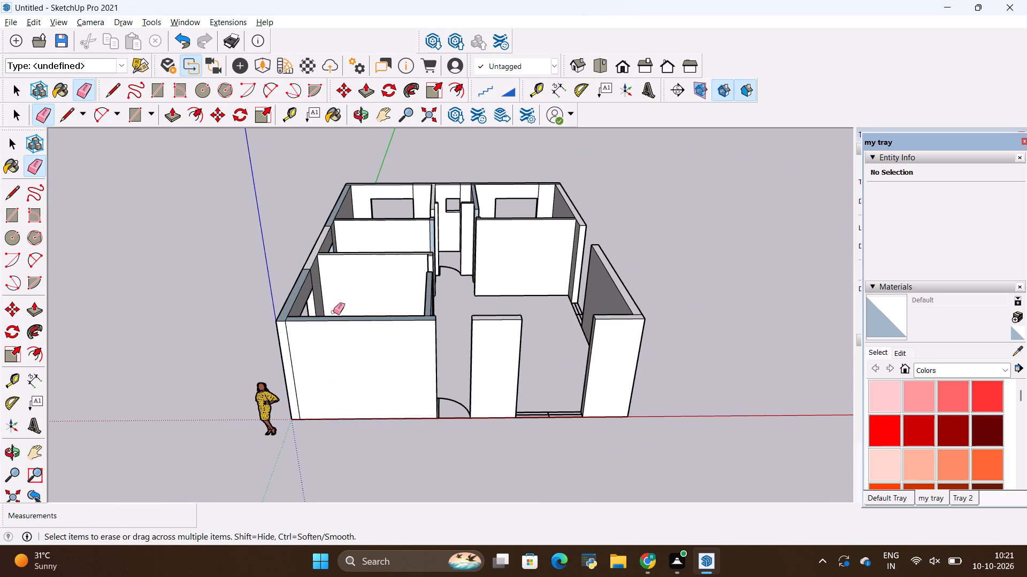
key("t")
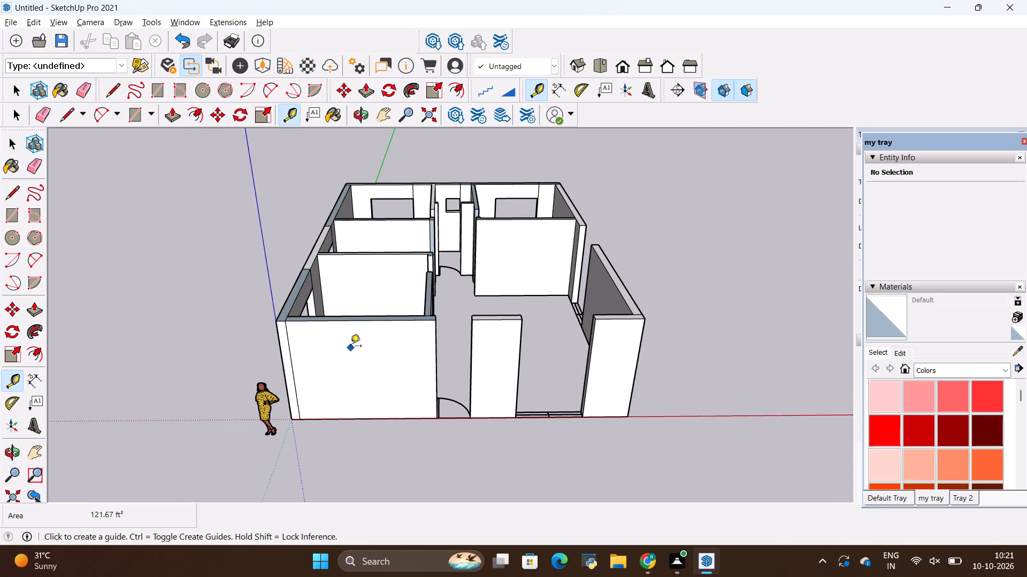
left_click(363, 323)
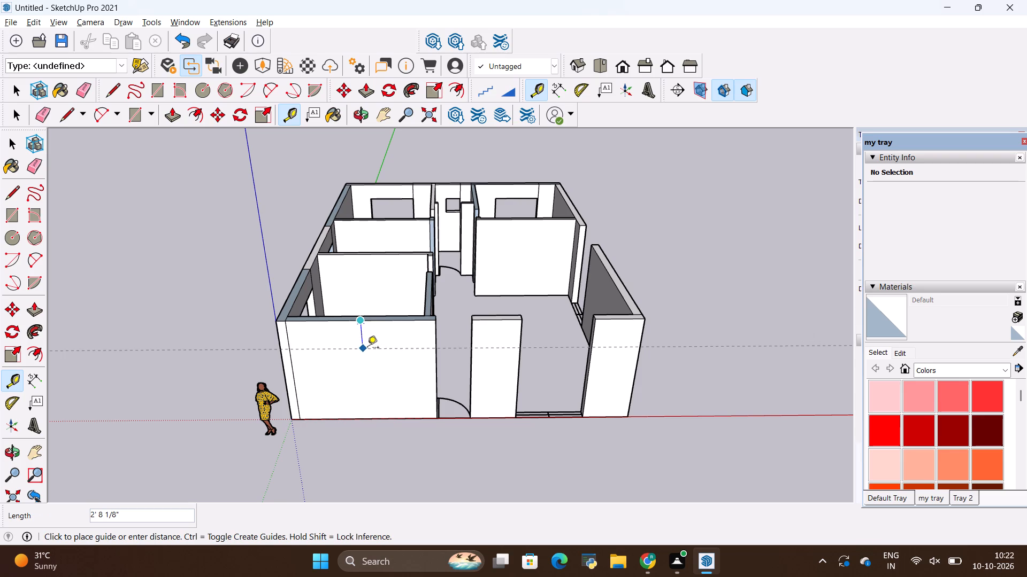
key("BackSpace")
type("3'")
key("Return")
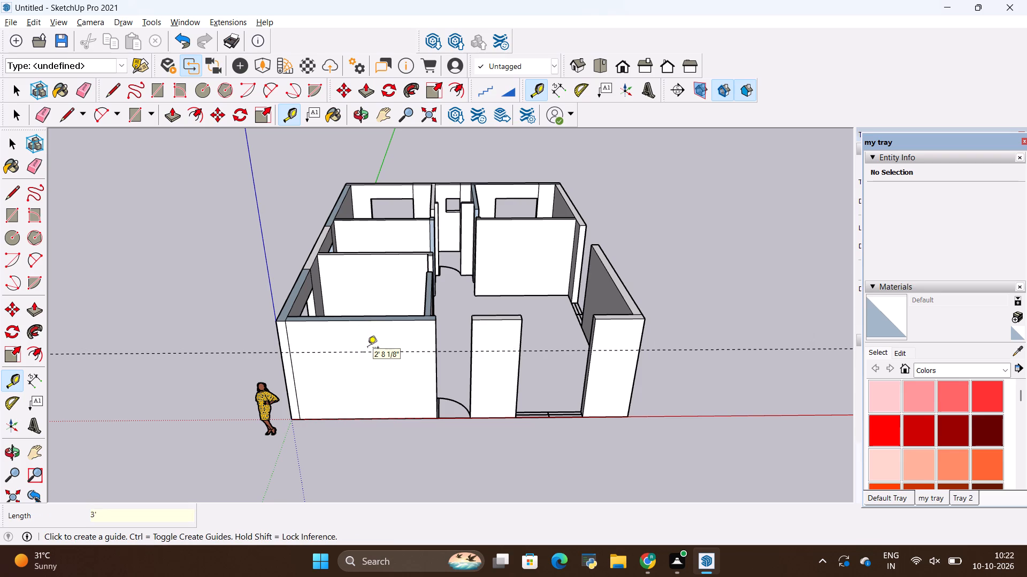
Draw a line across the front door opening's jamb at the guide, on the wall end nearer the origin.
middle_click_drag(637, 372, 480, 422)
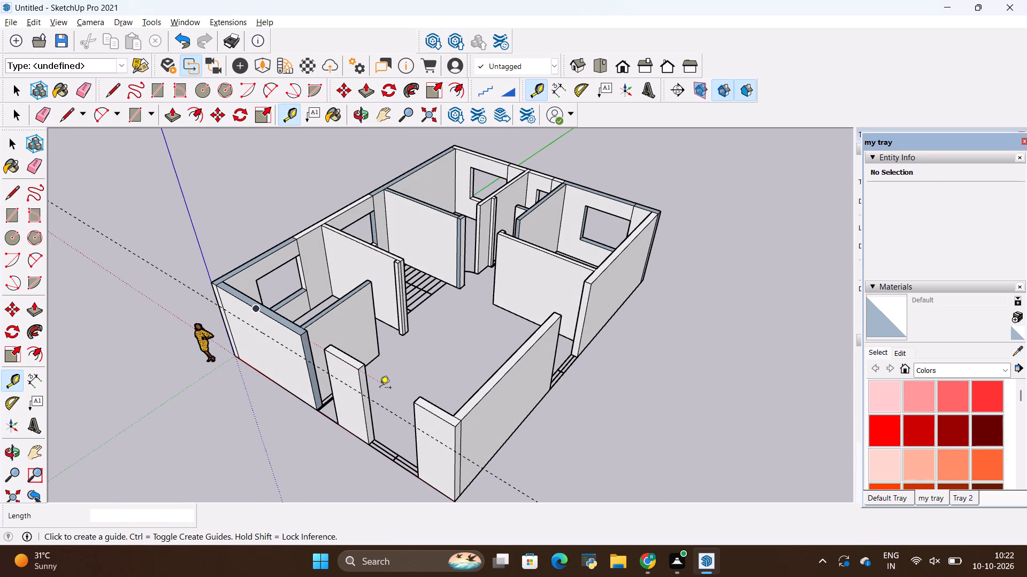
key("l")
scroll(287, 371, "up", 5)
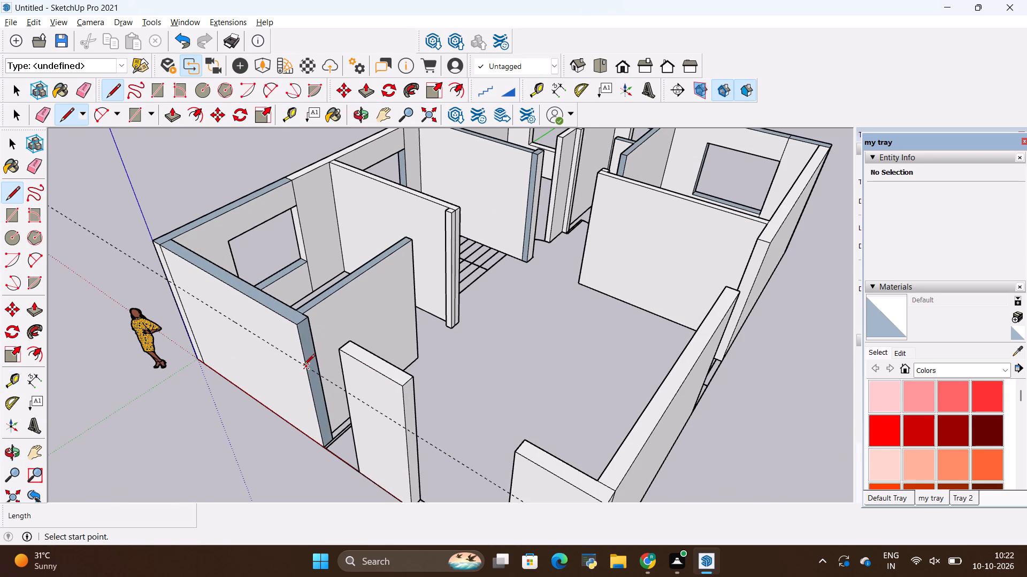
left_click(303, 366)
left_click(315, 355)
scroll(267, 358, "down", 5)
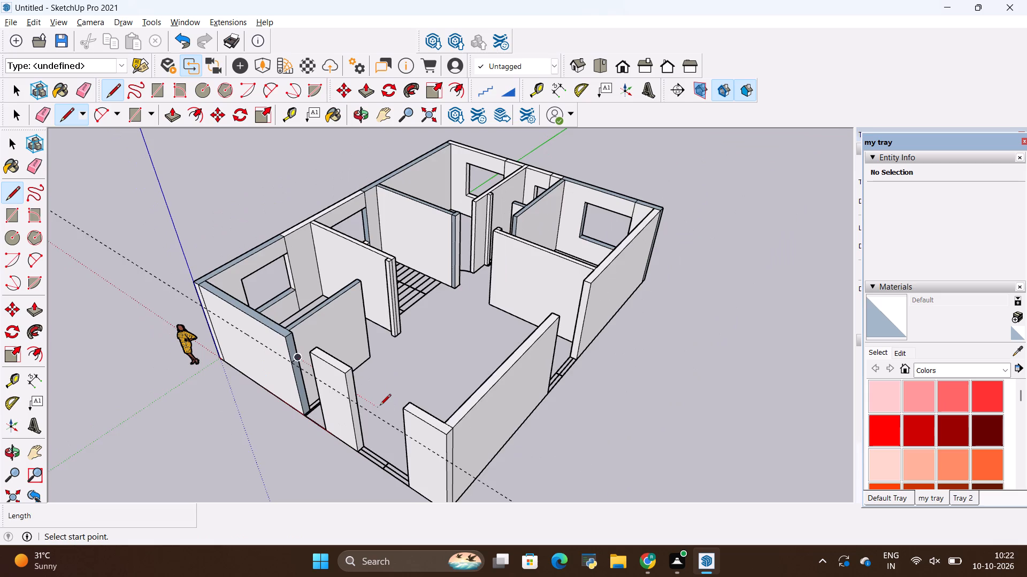
Erase the 3' height guide along the front wall.
middle_click_drag(380, 406, 488, 330)
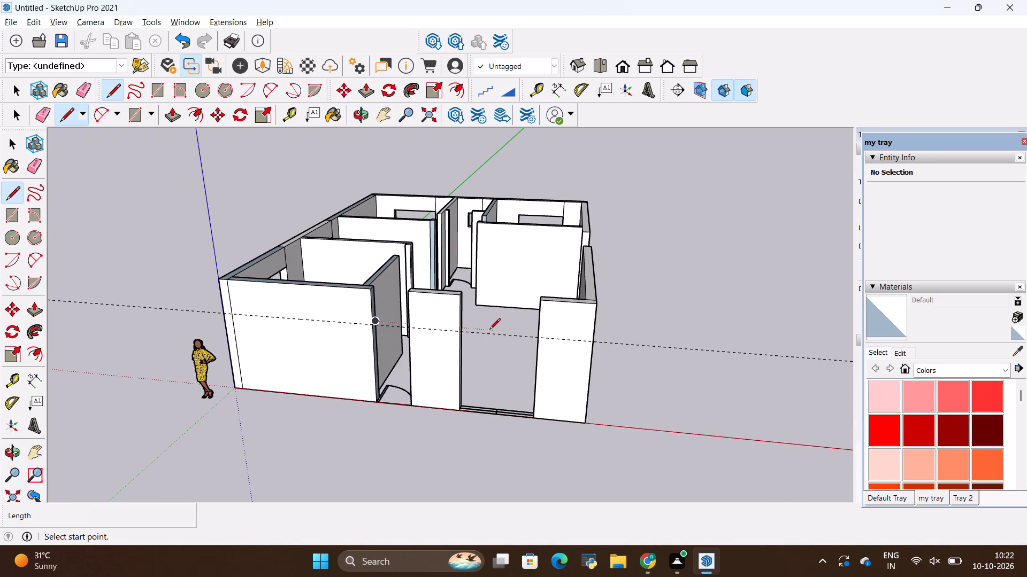
key("e")
left_click_drag(496, 330, 510, 346)
Place a guide 2' below the top edge of the front wall's middle pier and another 5' below that guide.
key("t")
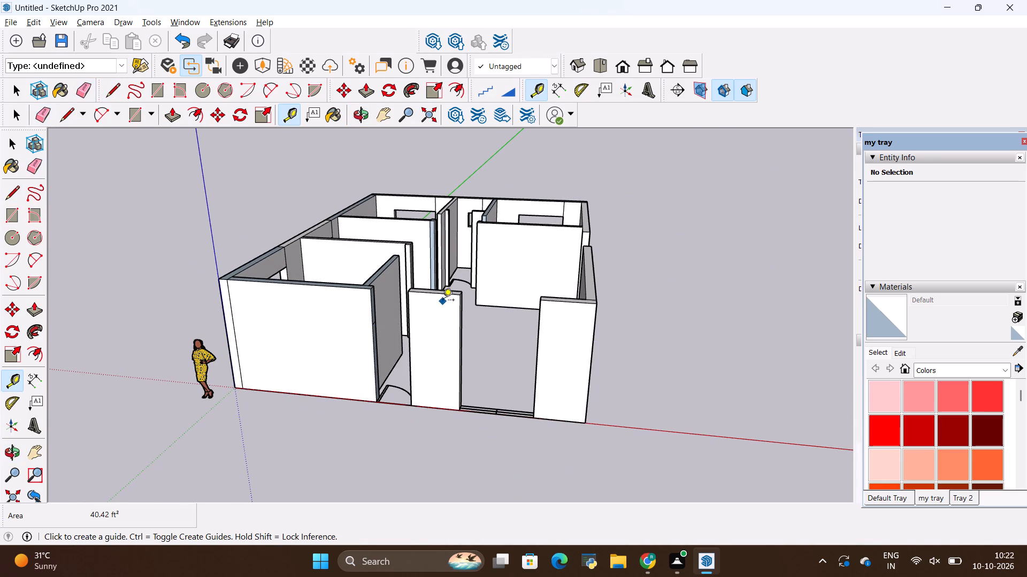
left_click(446, 297)
key("BackSpace")
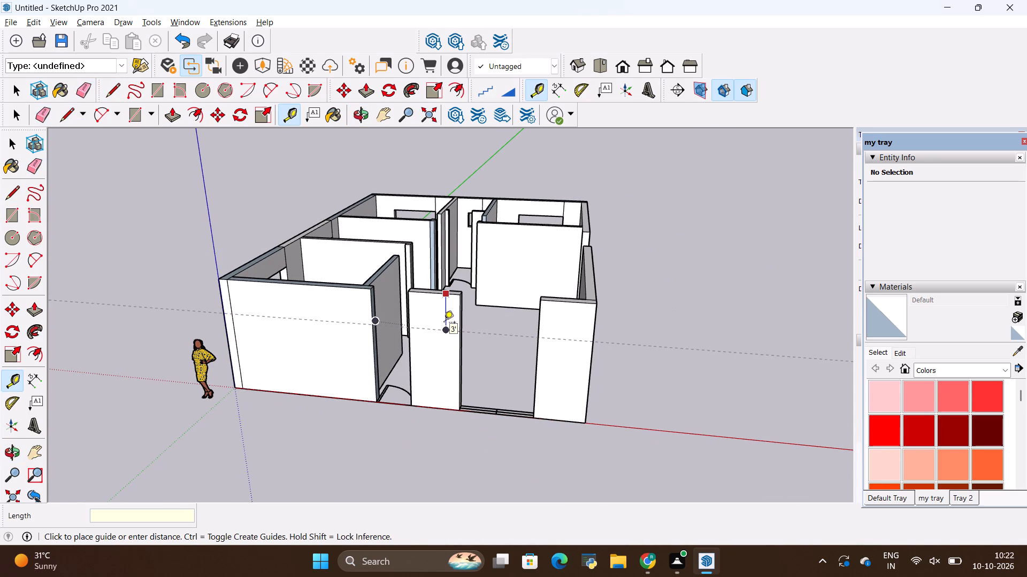
type("2'")
key("Return")
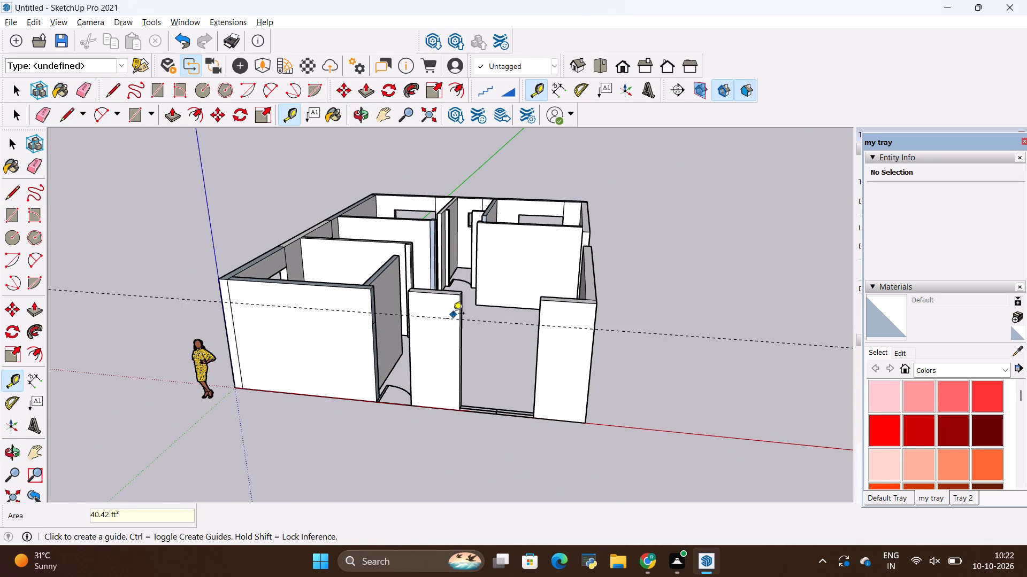
left_click(450, 318)
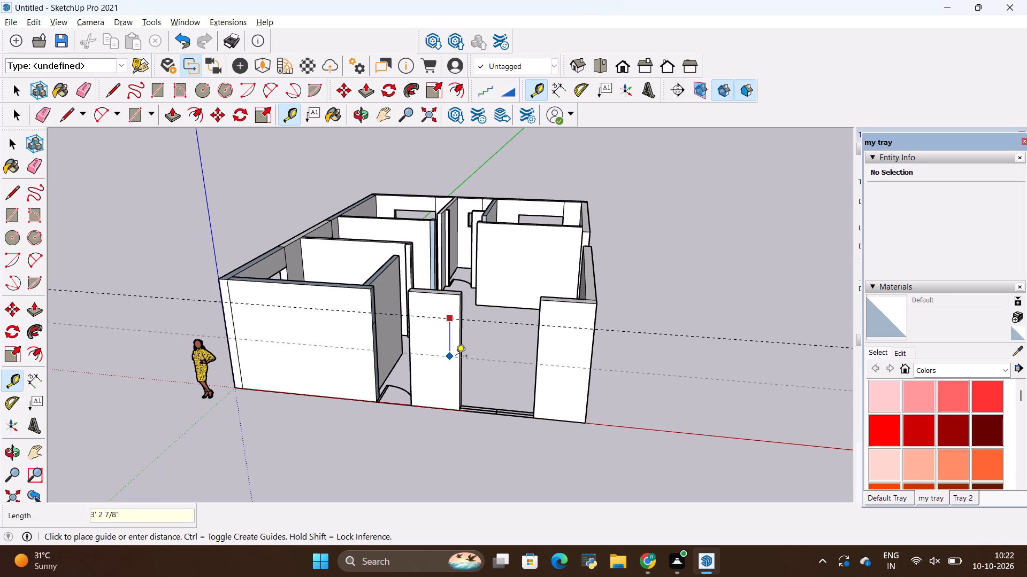
key("BackSpace")
type("5'")
key("Return")
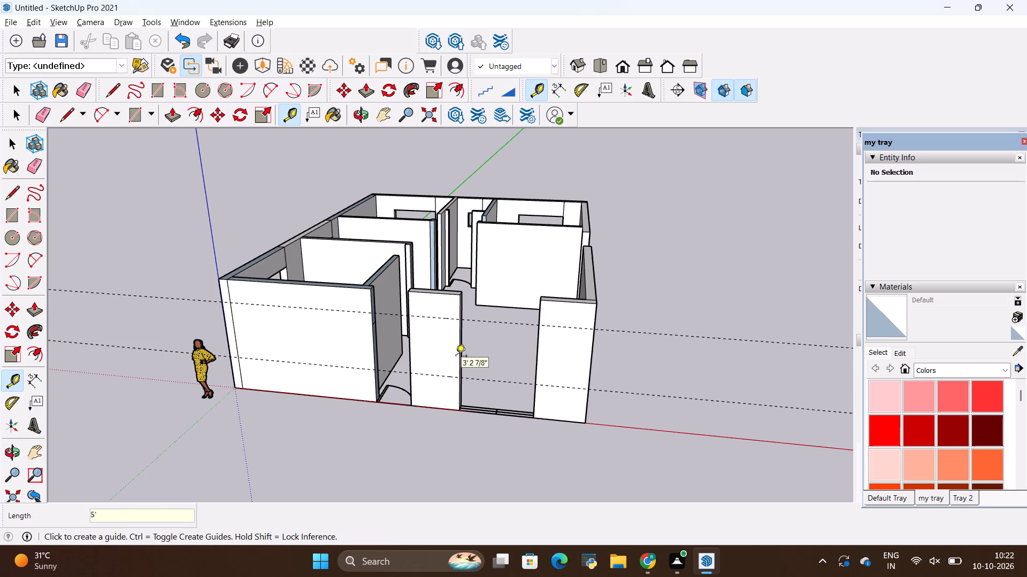
key("Escape")
Draw 9" lines across the middle pier's jamb face at both guides, on the side facing the front window opening.
middle_click_drag(538, 400, 443, 431)
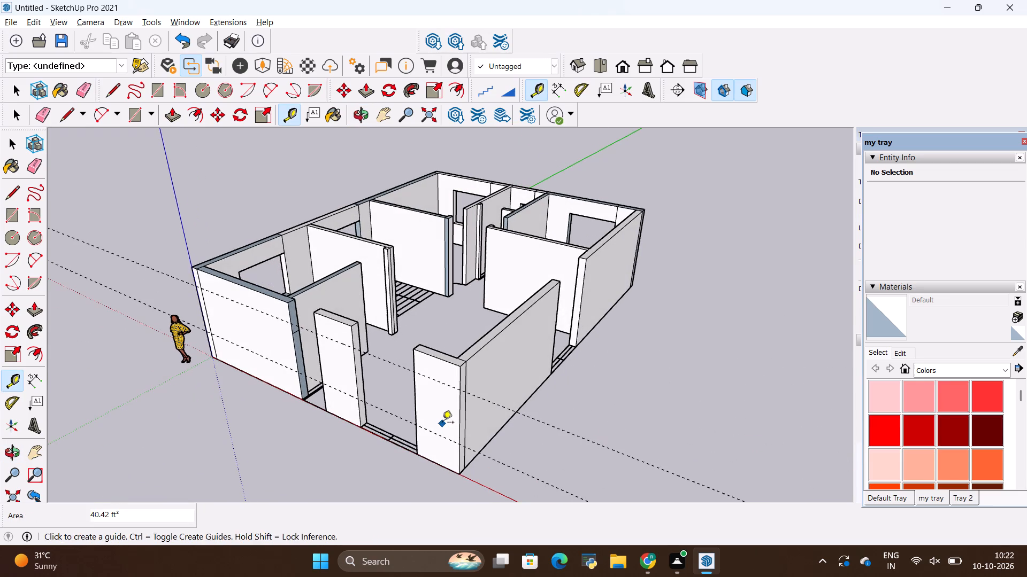
key("l")
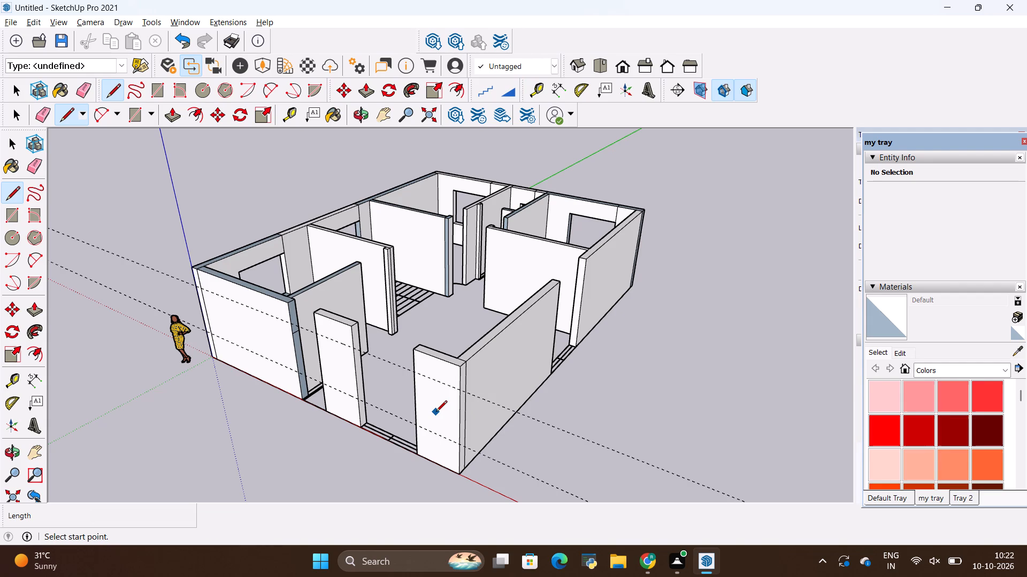
scroll(406, 404, "up", 2)
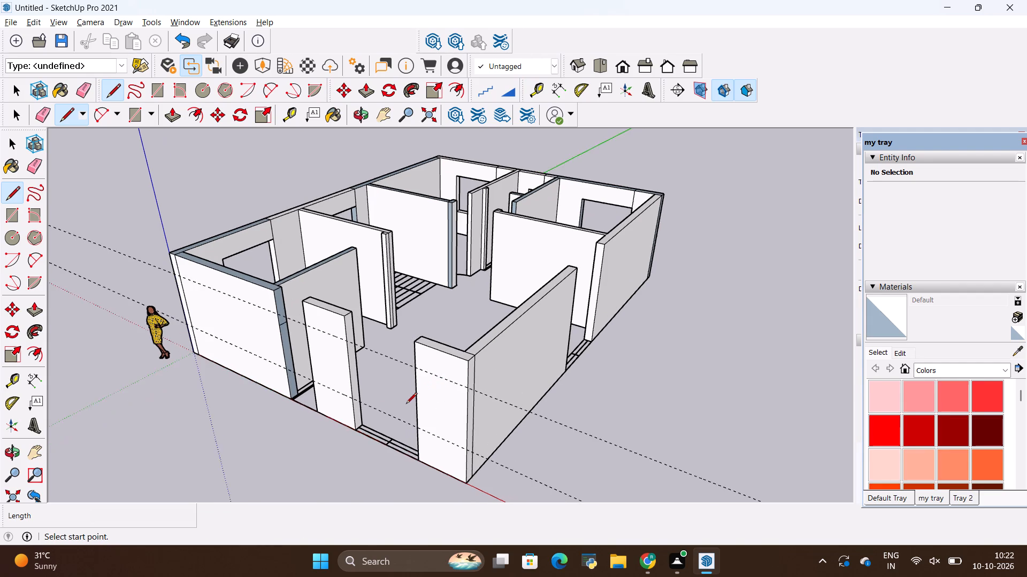
scroll(352, 326, "up", 6)
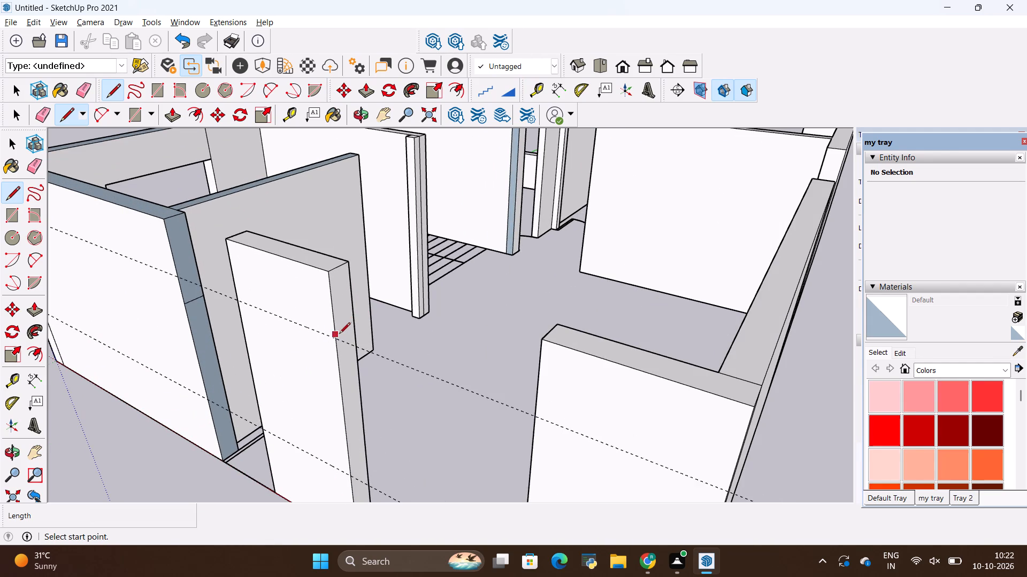
left_click(336, 337)
left_click(354, 325)
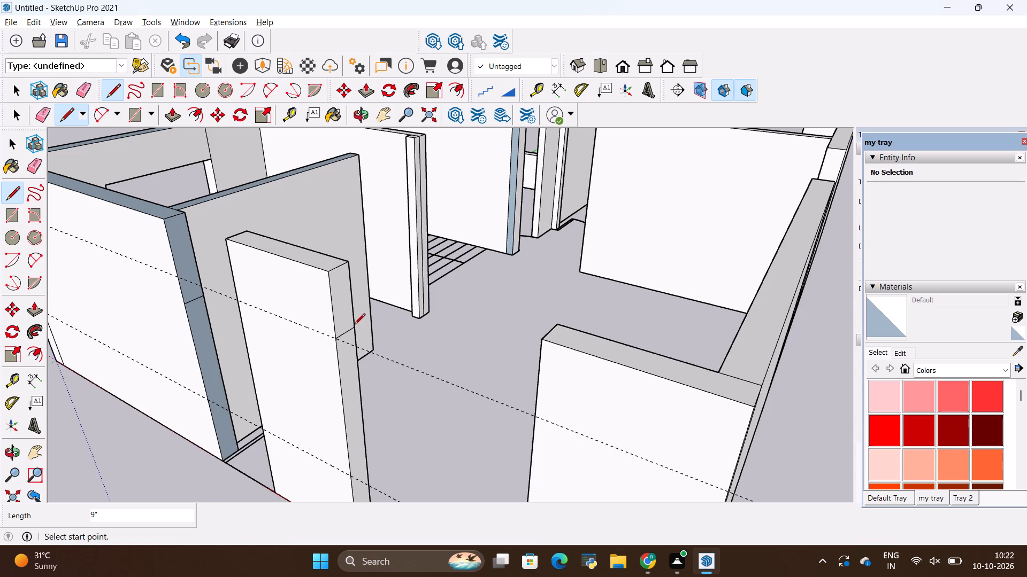
scroll(318, 309, "down", 5)
scroll(337, 450, "up", 3)
middle_click_drag(338, 450, 294, 446)
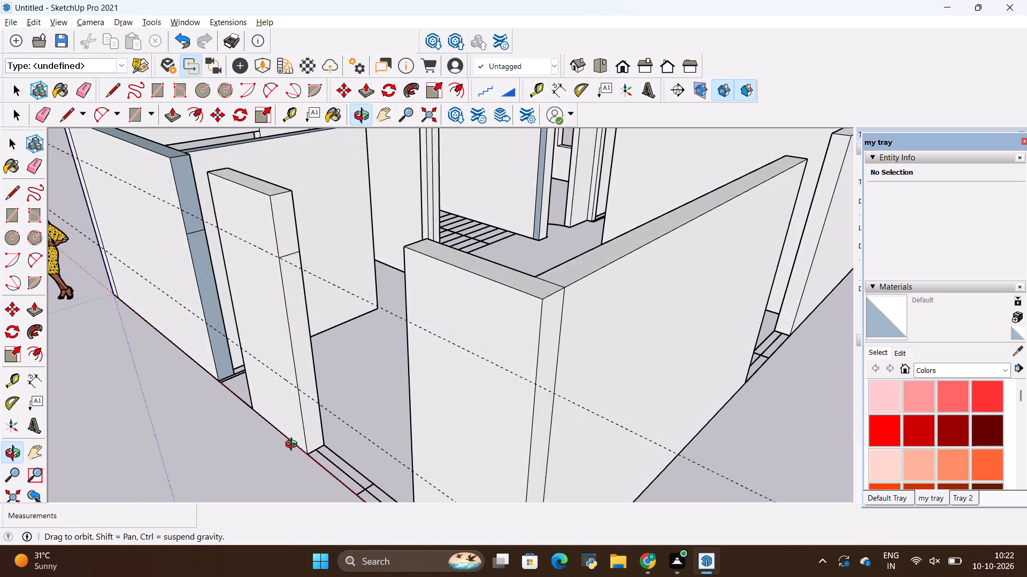
middle_click_drag(294, 446, 286, 430)
scroll(302, 370, "up", 1)
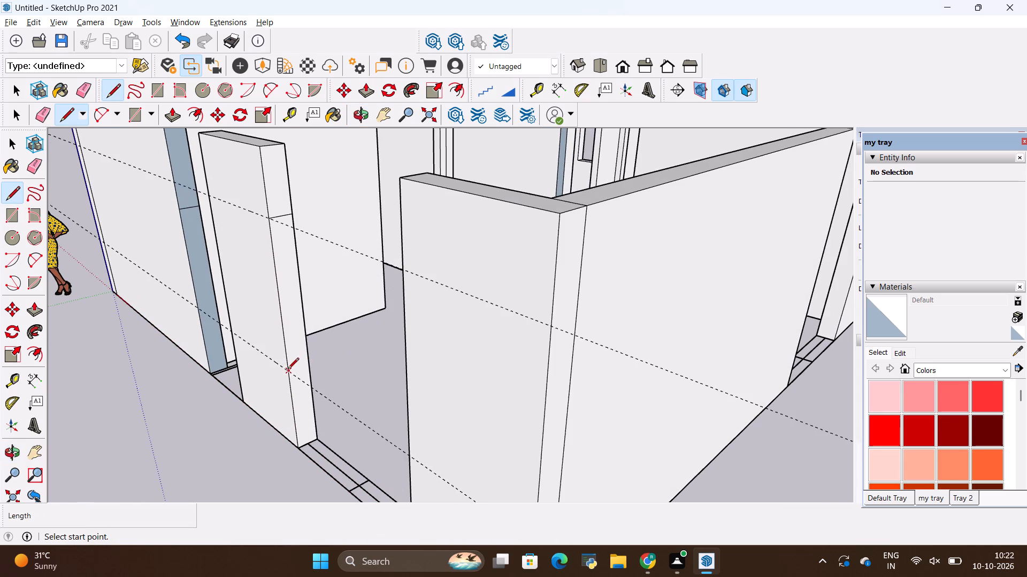
left_click(288, 370)
left_click(309, 363)
Push/Pull the upper and lower jamb sections 6' across the front window opening to form its lintel and sill.
key("p")
left_click(272, 201)
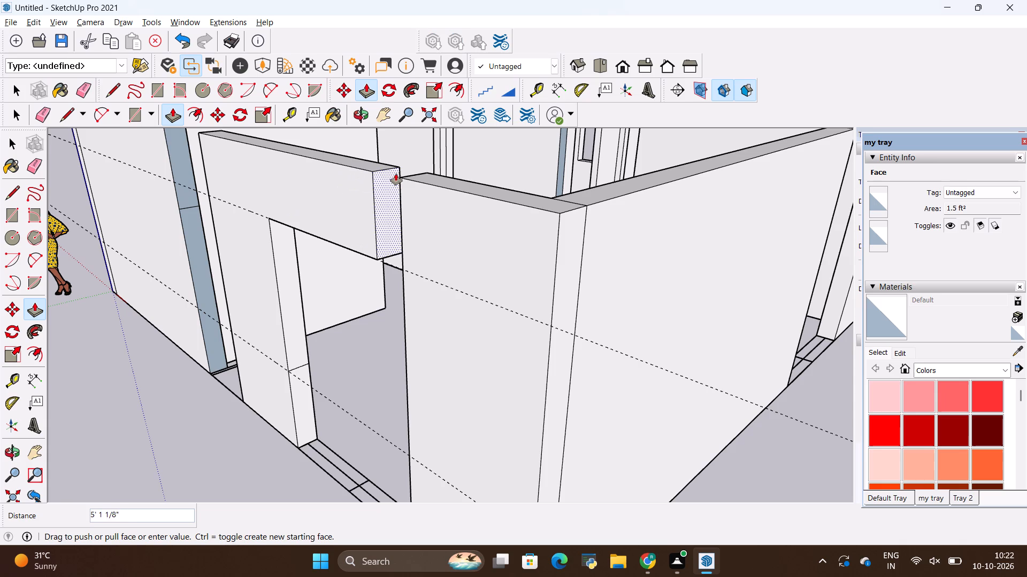
left_click(404, 175)
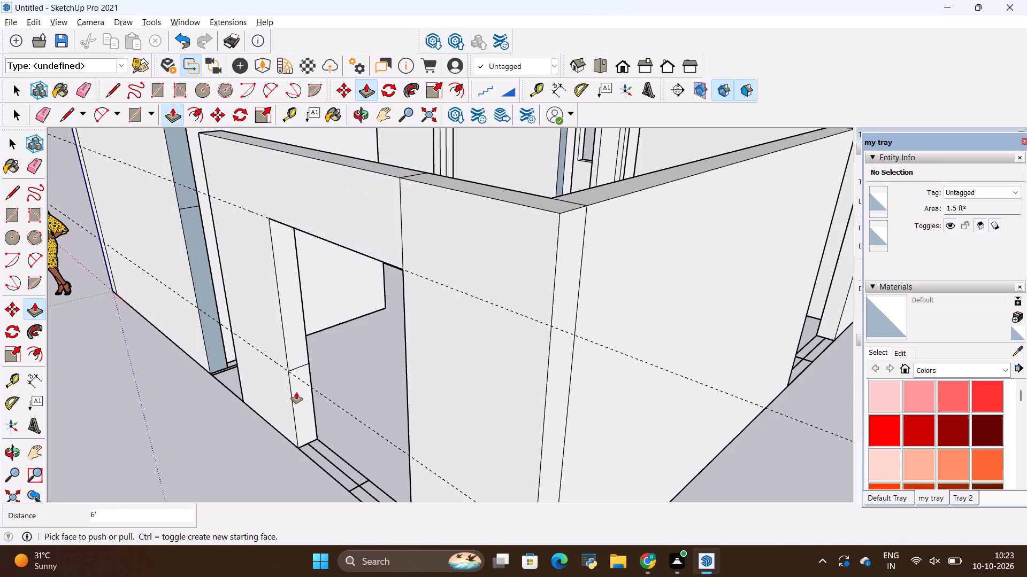
left_click(296, 392)
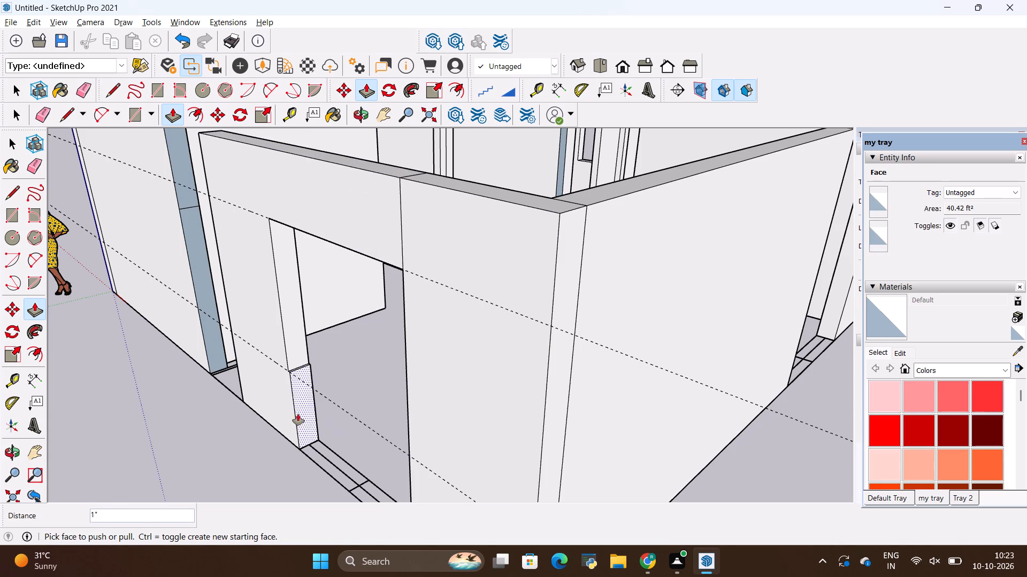
left_click(299, 415)
left_click(415, 456)
scroll(270, 389, "down", 6)
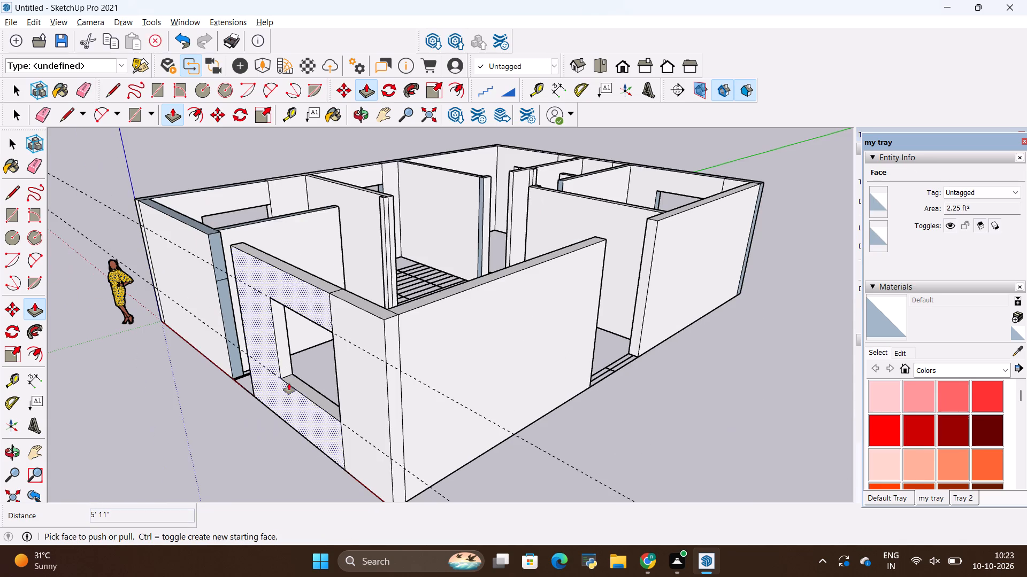
Erase both guides, the vertical seams above and below the front window, and the seam lines on that wall's top face.
key("e")
left_click_drag(323, 308, 343, 323)
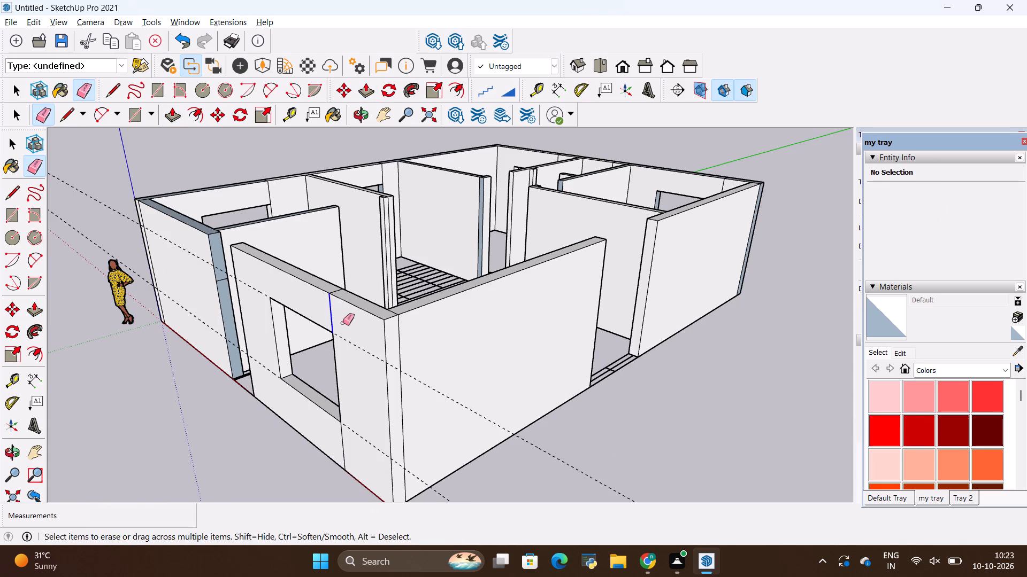
left_click_drag(343, 323, 336, 451)
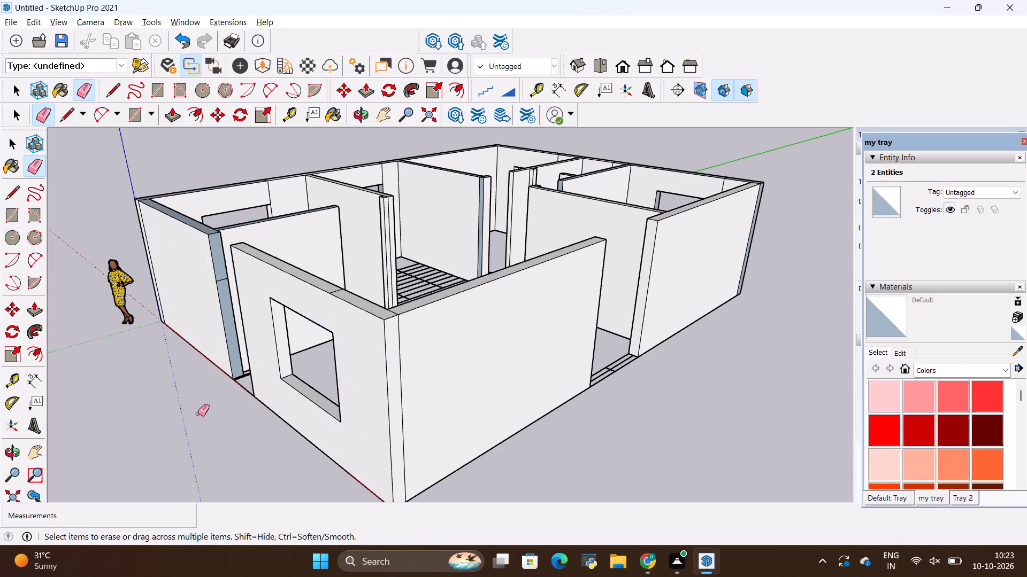
middle_click_drag(198, 412, 315, 448)
scroll(199, 413, "down", 1)
scroll(476, 372, "up", 9)
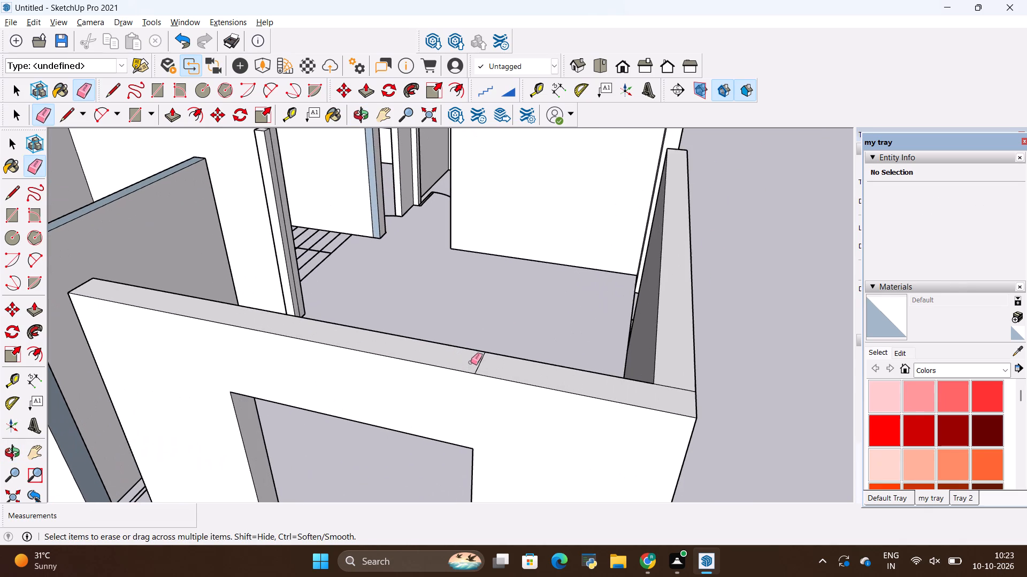
left_click_drag(472, 362, 493, 362)
scroll(416, 347, "down", 2)
left_click_drag(631, 368, 629, 386)
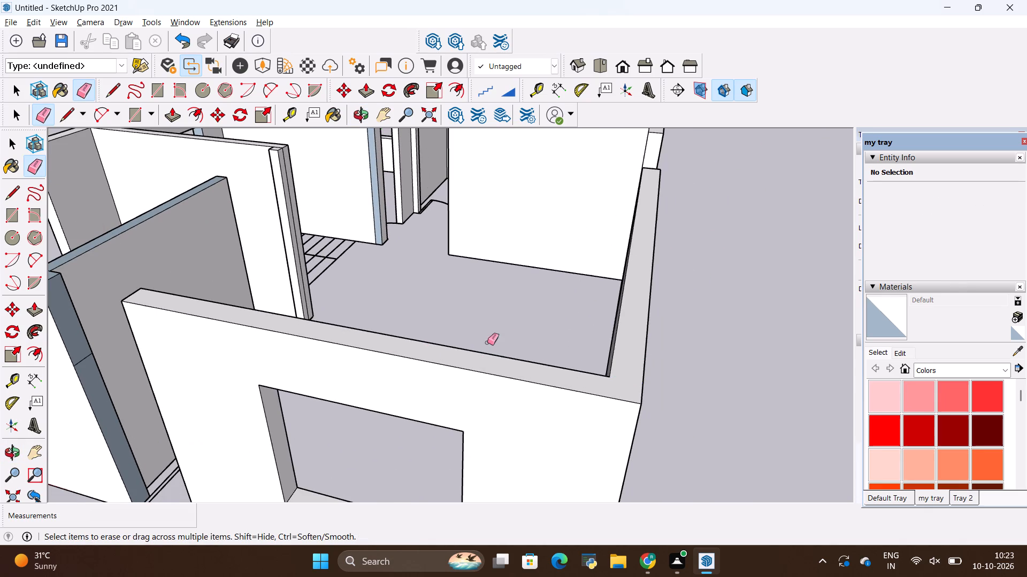
Place a guide 2' below the top edge of the outer wall opposite the green-axis wall and another 5' below that guide.
scroll(485, 342, "down", 5)
middle_click_drag(627, 371, 379, 363)
scroll(376, 331, "down", 1)
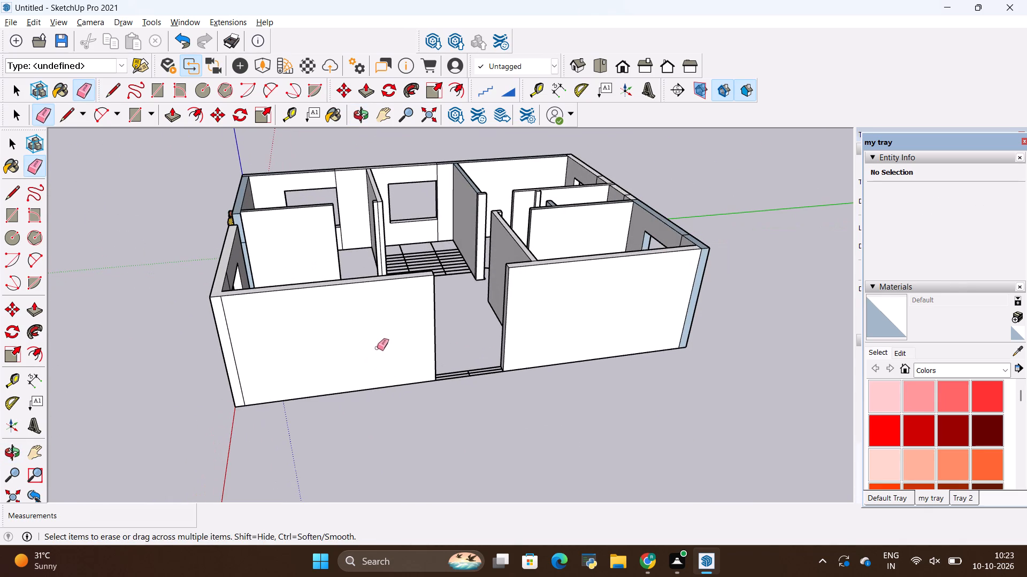
key("t")
left_click(380, 282)
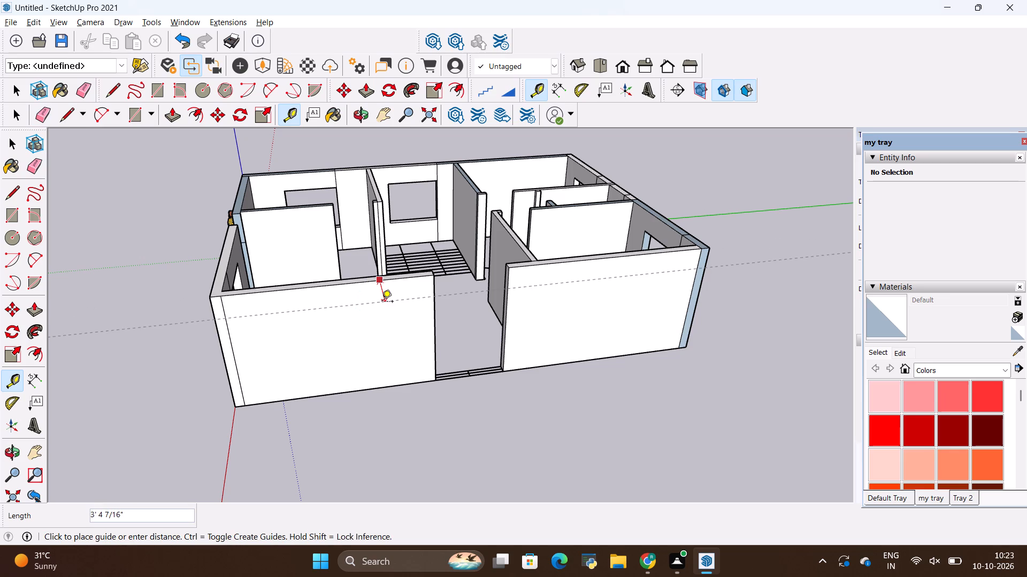
key("BackSpace")
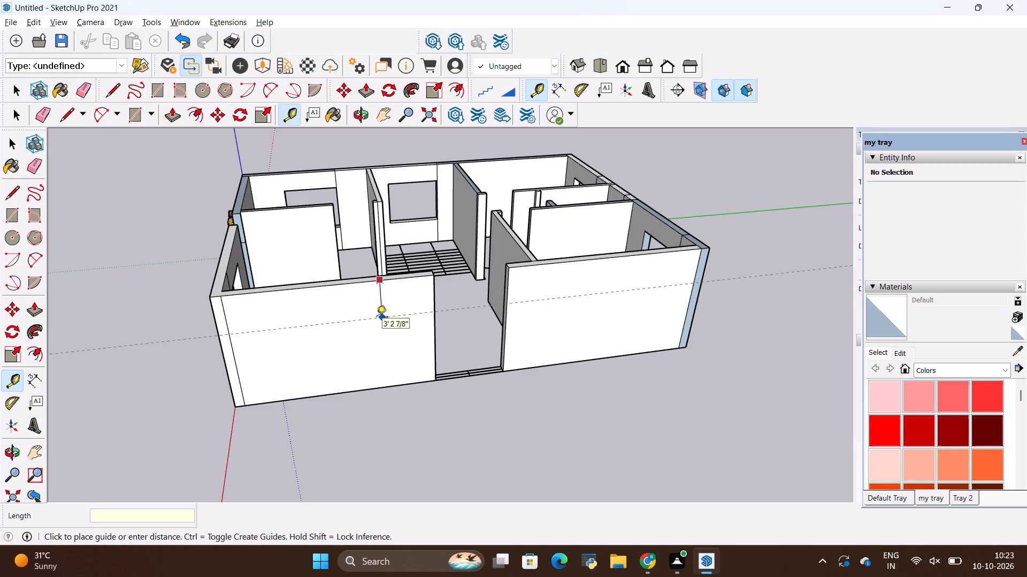
type("2'")
key("Return")
key("Return")
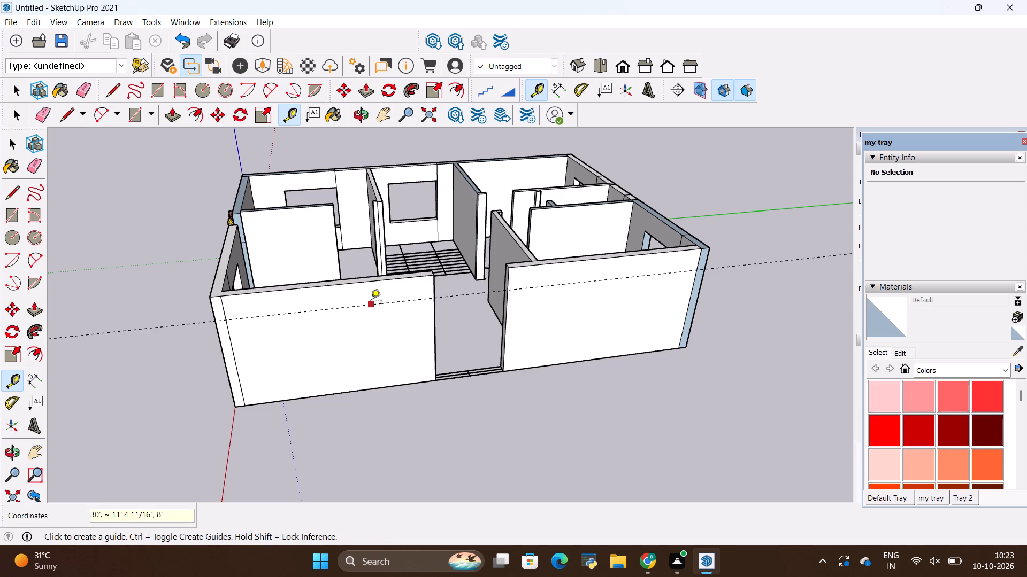
left_click(373, 302)
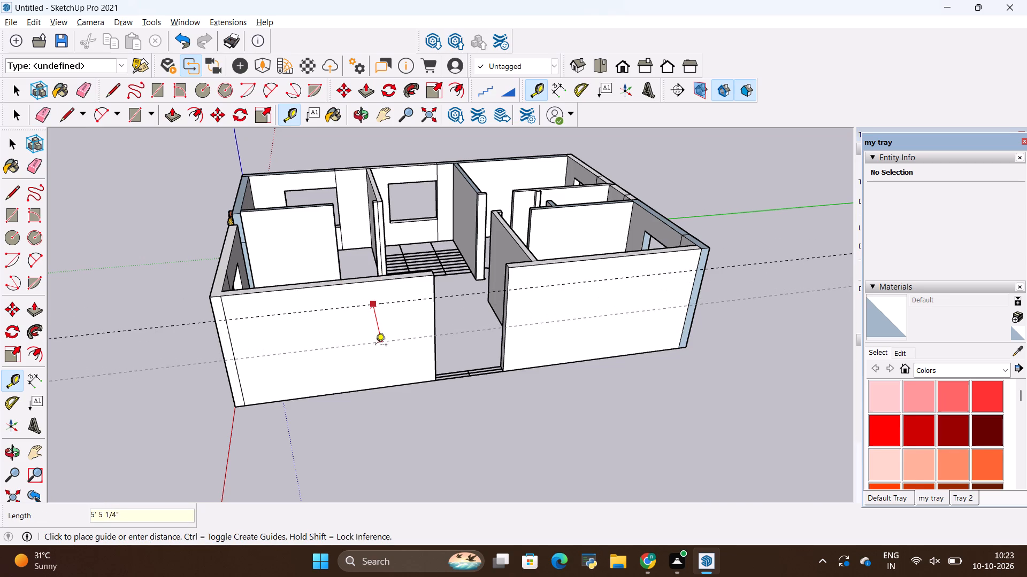
key("BackSpace")
type("5'")
key("Return")
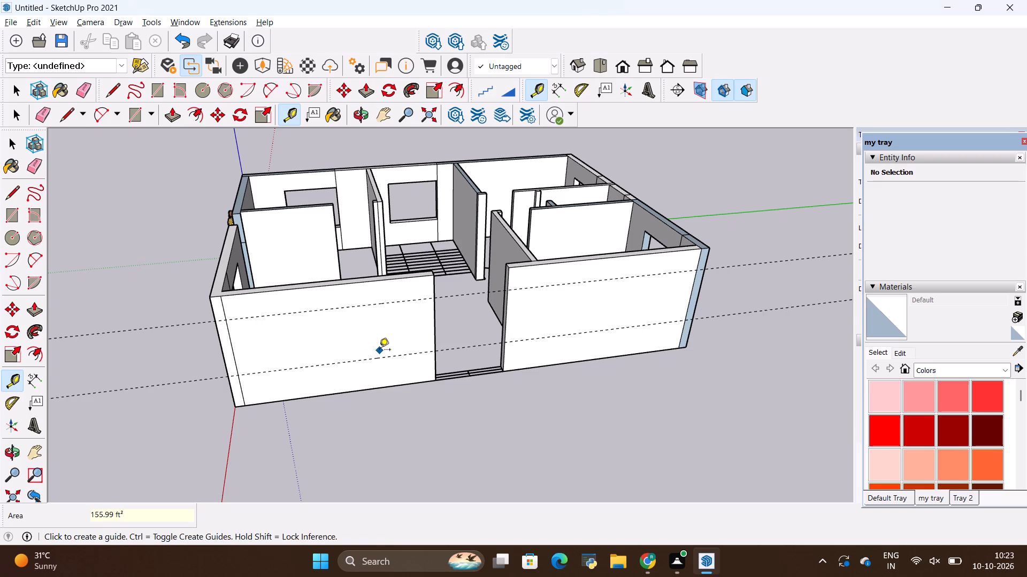
Draw 9" lines at both guides across the jamb of this wall's opening, on the end nearer the front wall.
key("l")
middle_click_drag(454, 303, 274, 324)
scroll(328, 285, "up", 2)
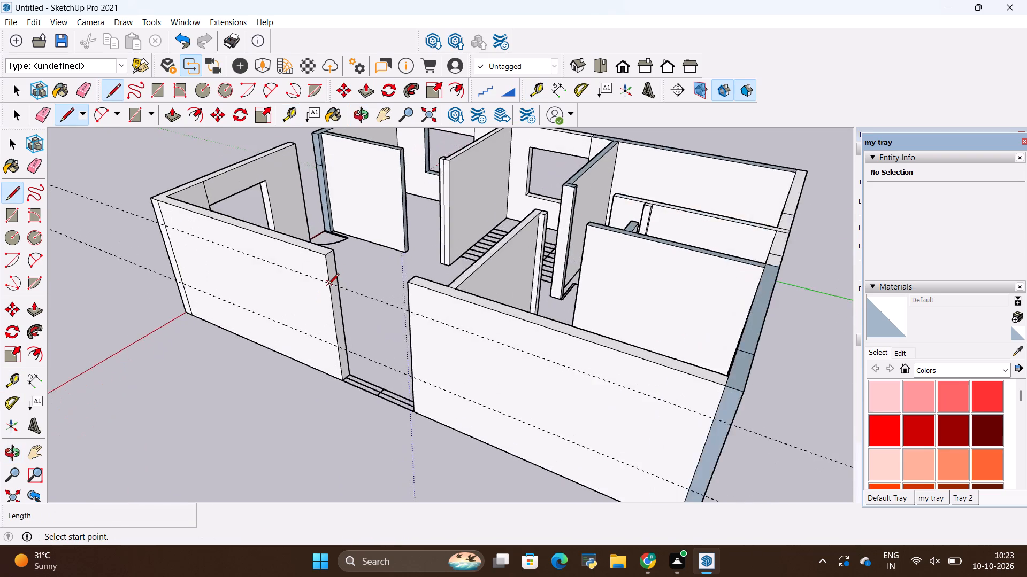
scroll(328, 285, "up", 5)
left_click(328, 286)
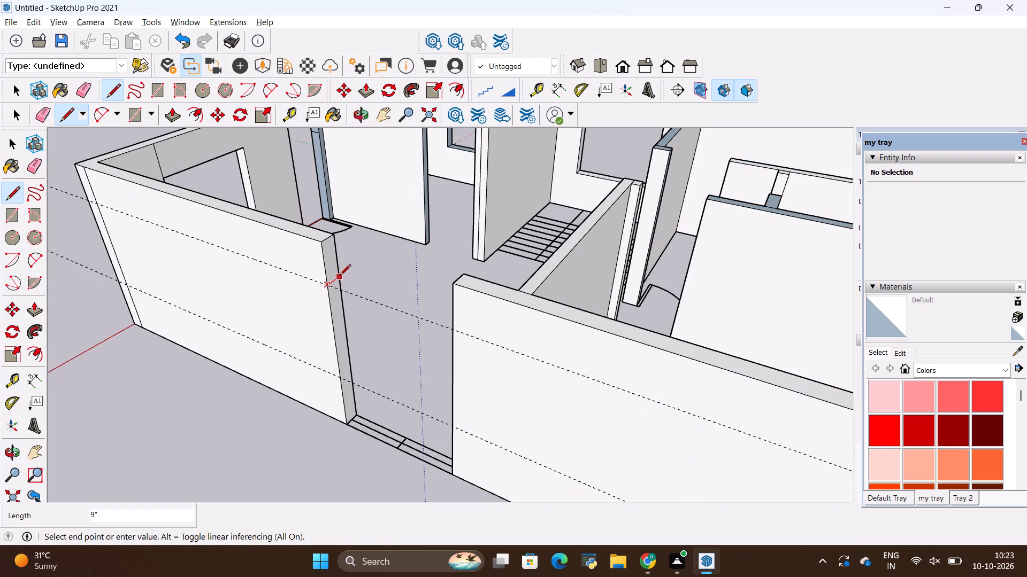
left_click(340, 276)
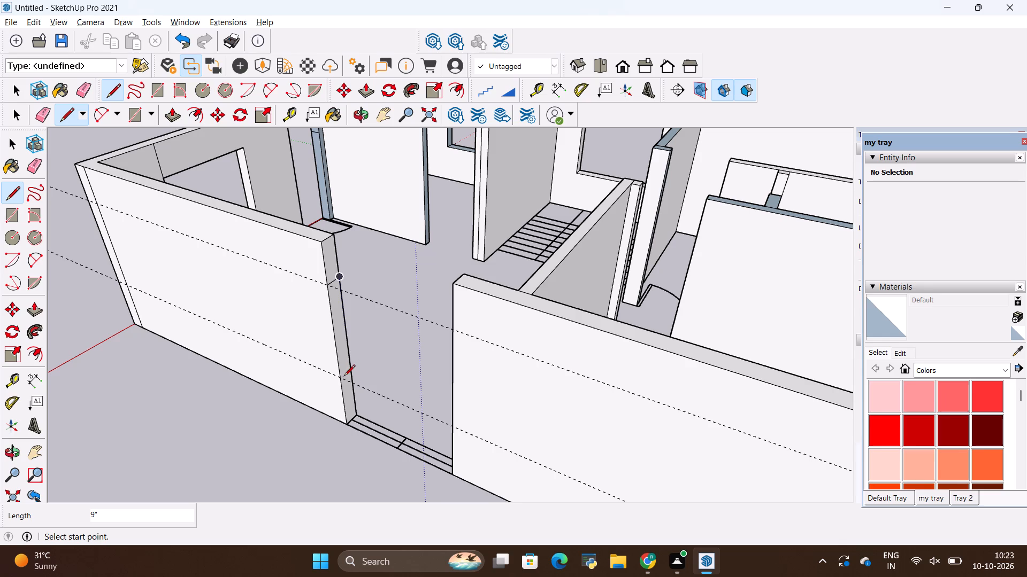
left_click(342, 378)
left_click(349, 370)
Push/Pull the upper and lower jamb sections 6' across this outer wall's window opening to form its lintel and sill.
key("p")
scroll(319, 223, "up", 4)
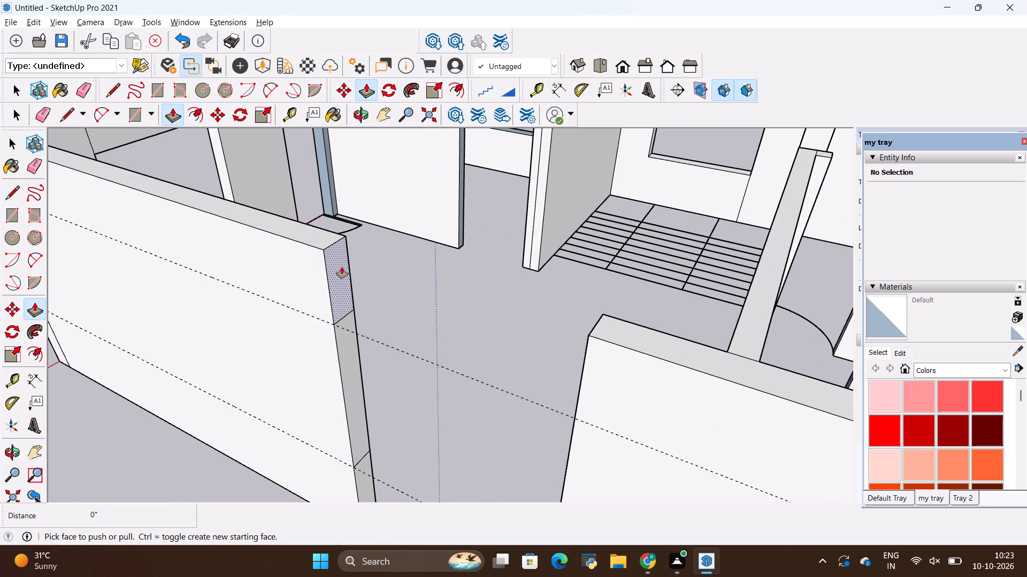
left_click(341, 267)
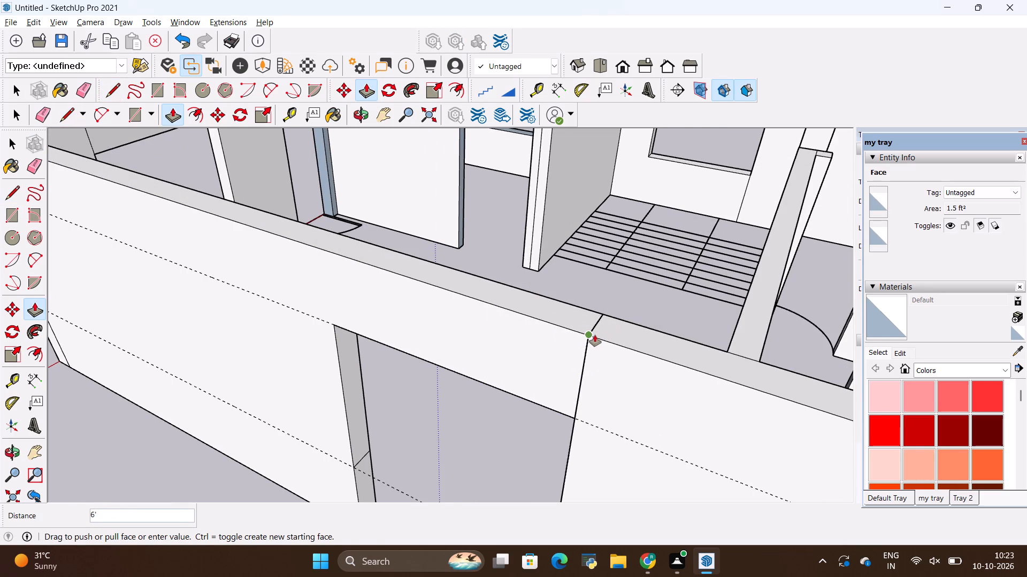
left_click(594, 335)
scroll(477, 288, "down", 2)
scroll(477, 288, "up", 1)
scroll(477, 288, "down", 8)
scroll(448, 387, "up", 8)
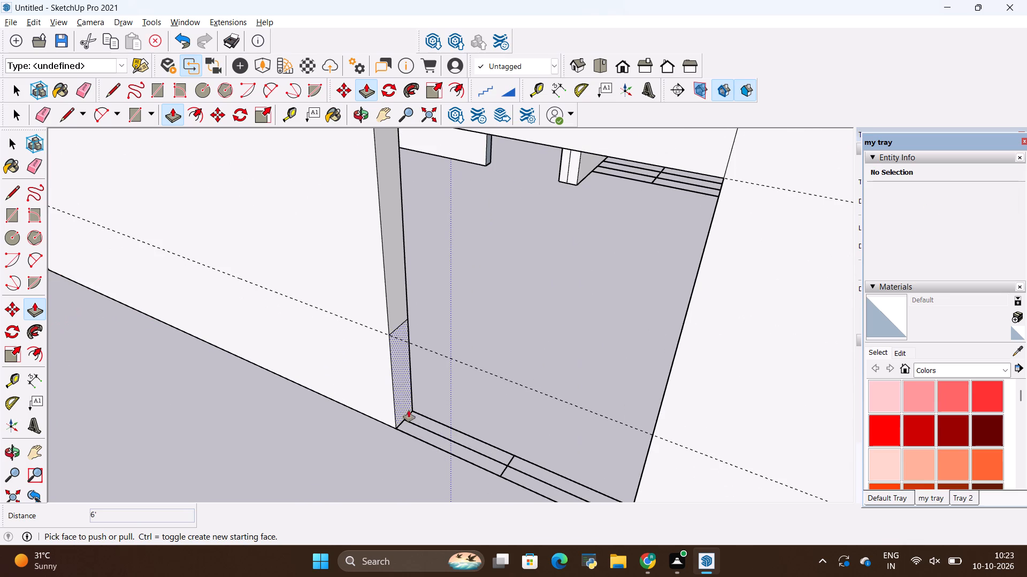
left_click(401, 392)
left_click(657, 431)
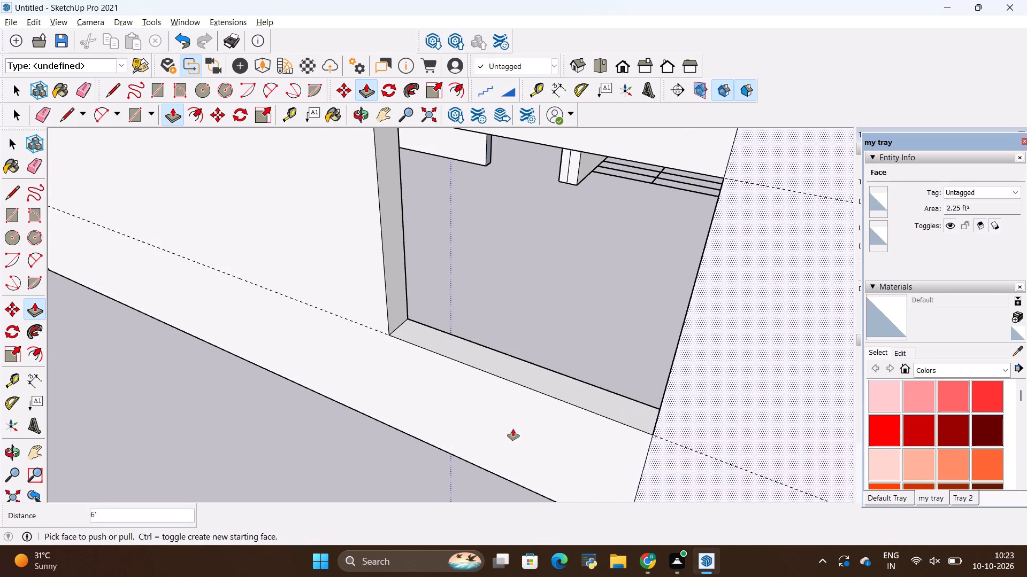
Erase both guides, the vertical seams above and below this window, and the seam line on the wall's top face.
scroll(513, 429, "down", 5)
key("e")
left_click_drag(385, 225, 387, 243)
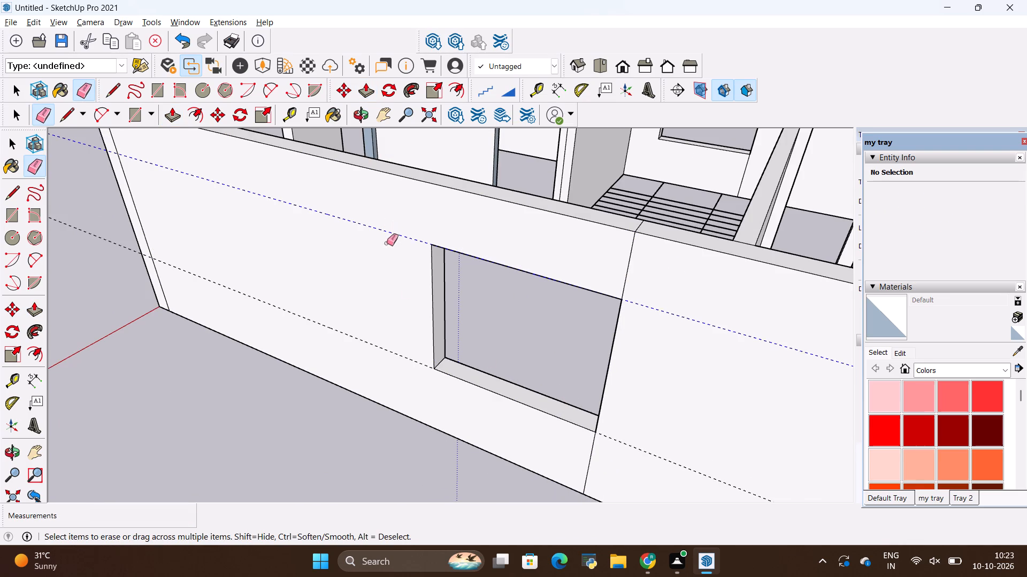
left_click_drag(387, 243, 409, 361)
left_click_drag(607, 450, 581, 462)
left_click_drag(631, 270, 600, 269)
scroll(633, 220, "up", 4)
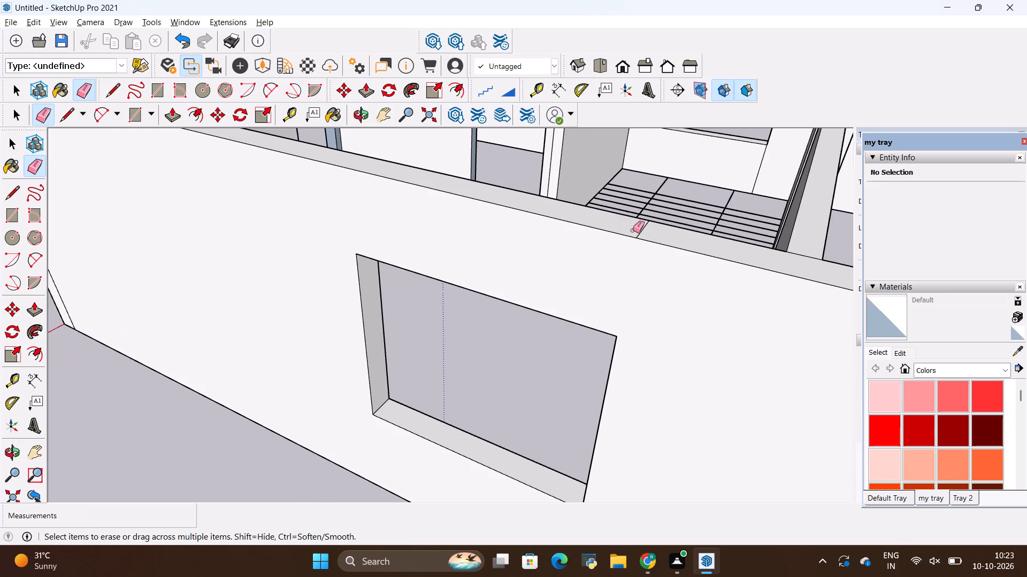
scroll(633, 230, "up", 3)
left_click_drag(634, 230, 643, 230)
scroll(617, 276, "down", 17)
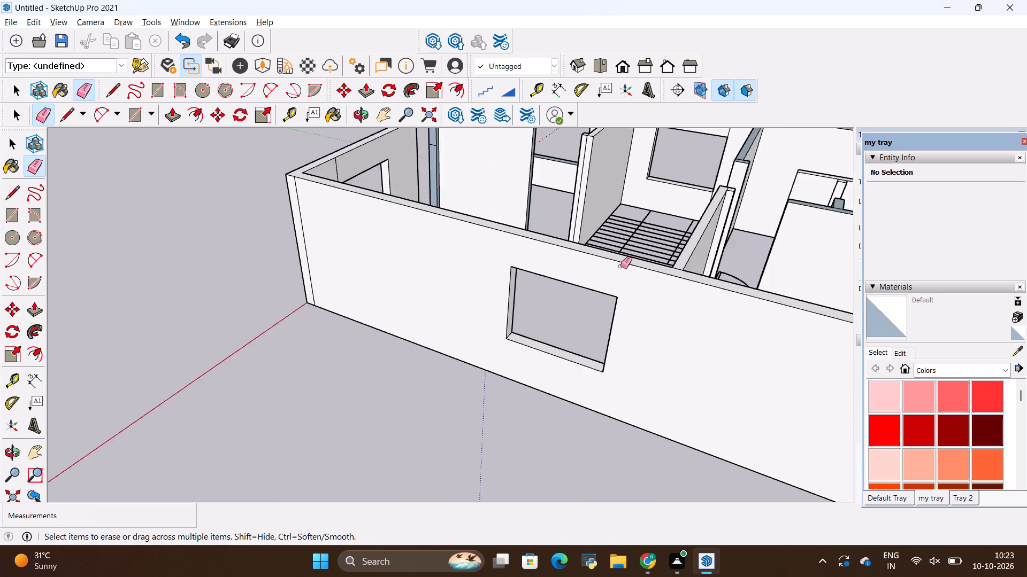
Reverse the blue top face of the rear wall and the narrow vertical end face at its corner with this outer wall.
scroll(620, 266, "down", 13)
middle_click_drag(787, 290, 598, 288)
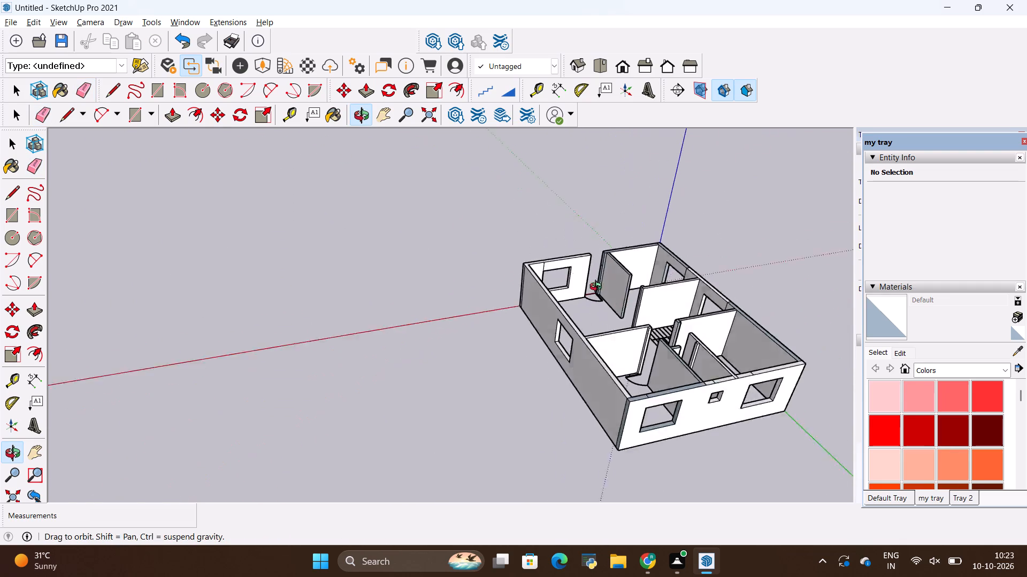
middle_click_drag(598, 288, 705, 380)
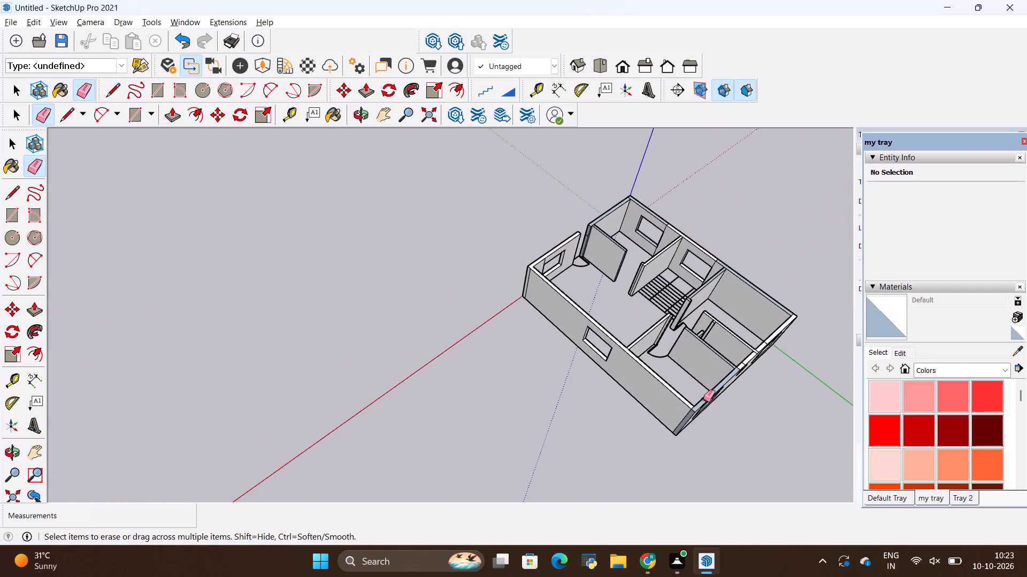
scroll(703, 400, "up", 17)
left_click_drag(717, 385, 717, 396)
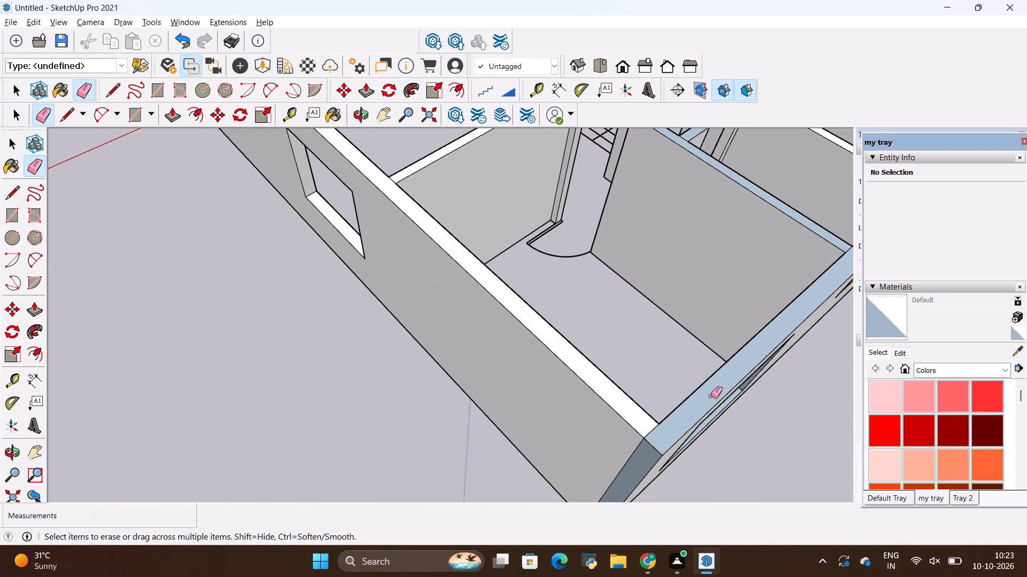
key("space")
right_click(711, 394)
left_click(735, 338)
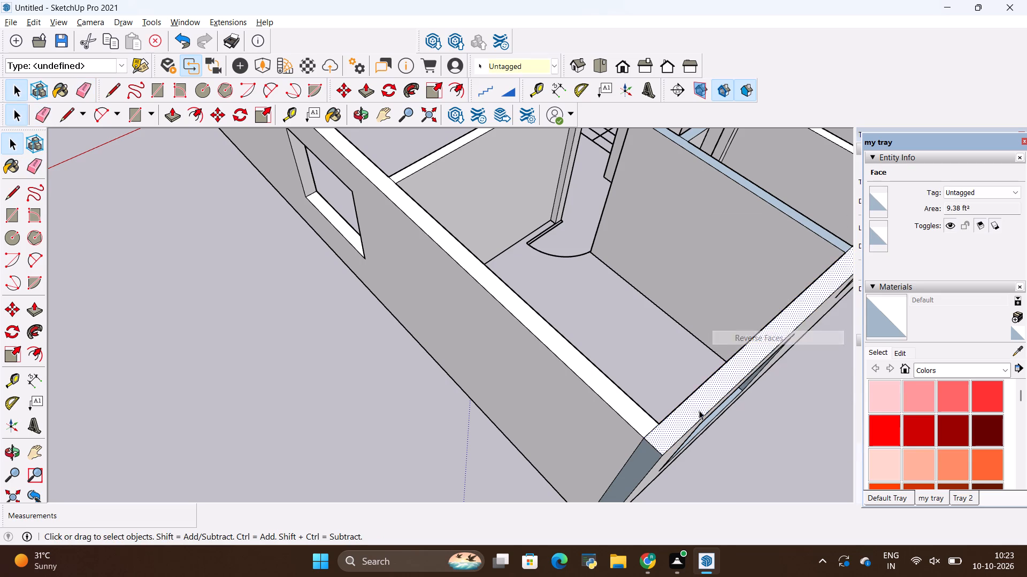
right_click(631, 472)
left_click(657, 423)
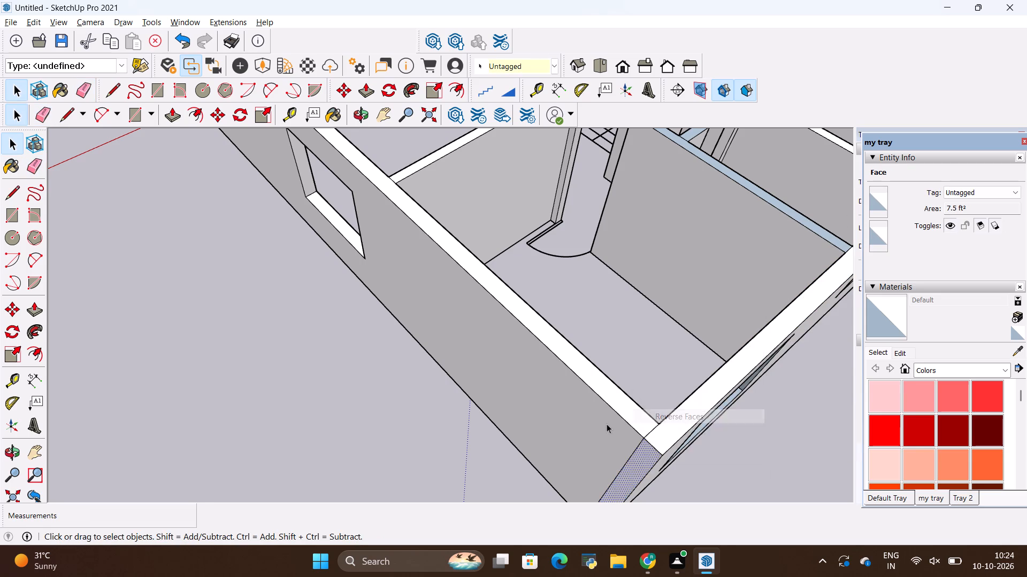
Reverse the sill face and the adjoining blue jamb face of the rear wall's large window nearest that corner.
scroll(598, 424, "down", 5)
middle_click_drag(702, 453, 622, 341)
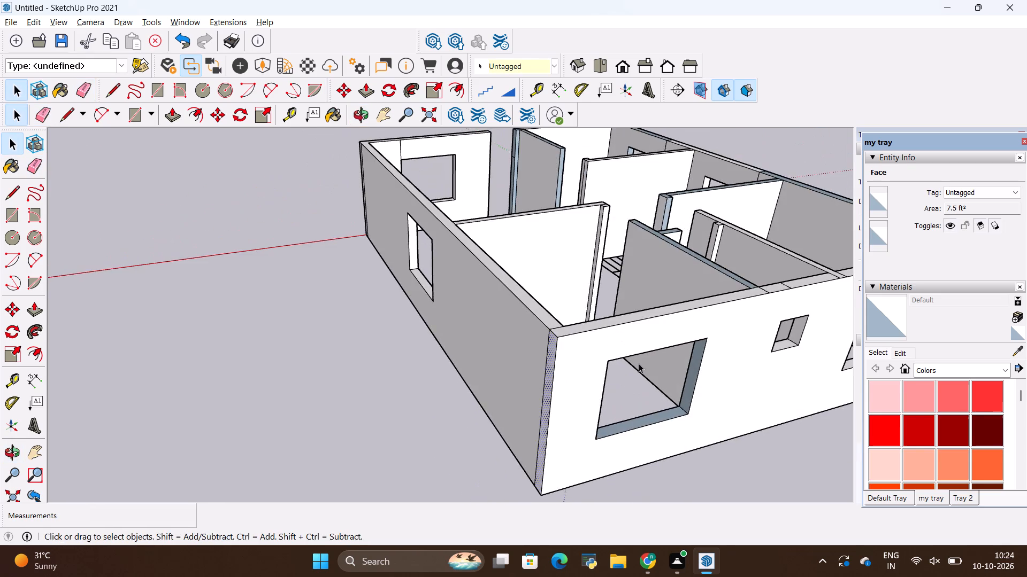
scroll(648, 392, "up", 8)
right_click(703, 436)
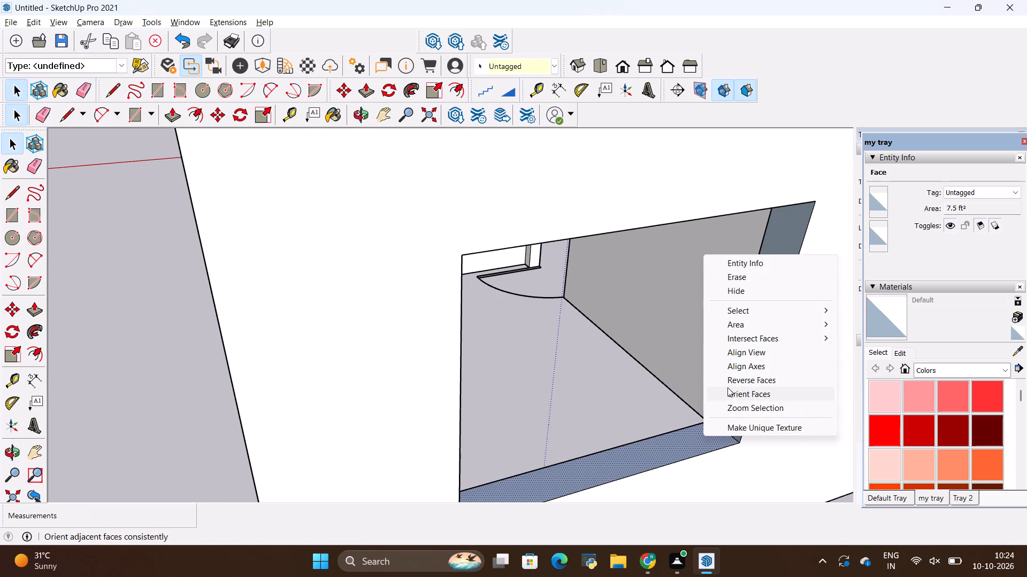
left_click(727, 384)
right_click(734, 381)
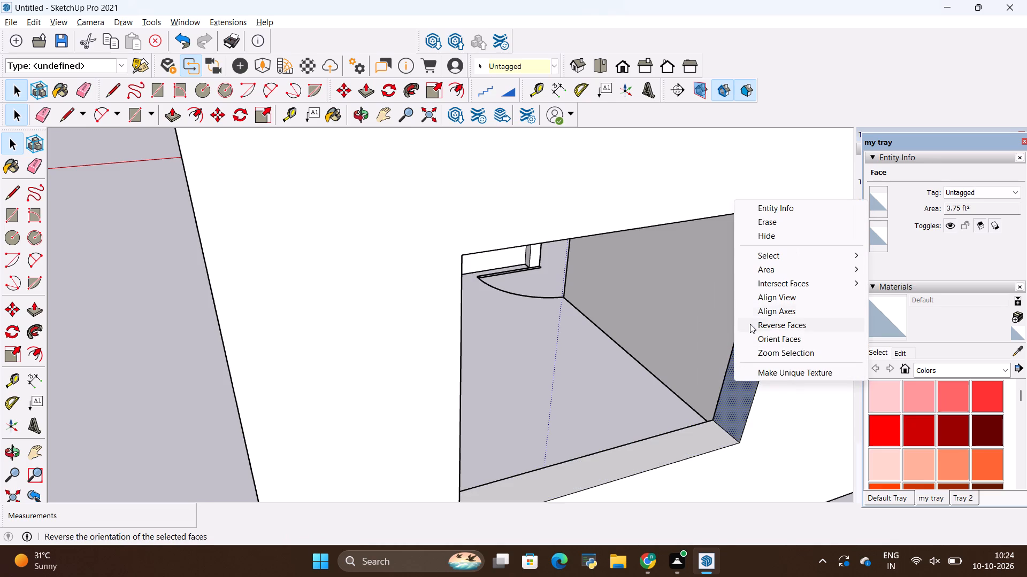
left_click(751, 325)
Reverse the opposite jamb face and the underside of the lintel in the same rear window.
scroll(662, 384, "down", 5)
middle_click_drag(661, 417, 478, 288)
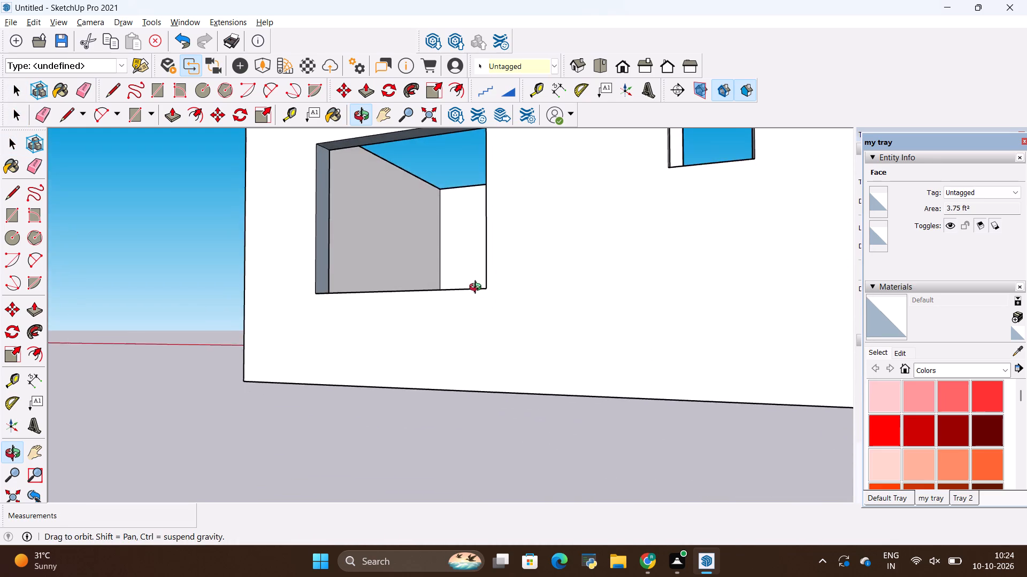
middle_click_drag(478, 288, 580, 385)
scroll(372, 340, "down", 5)
middle_click_drag(562, 415, 396, 260)
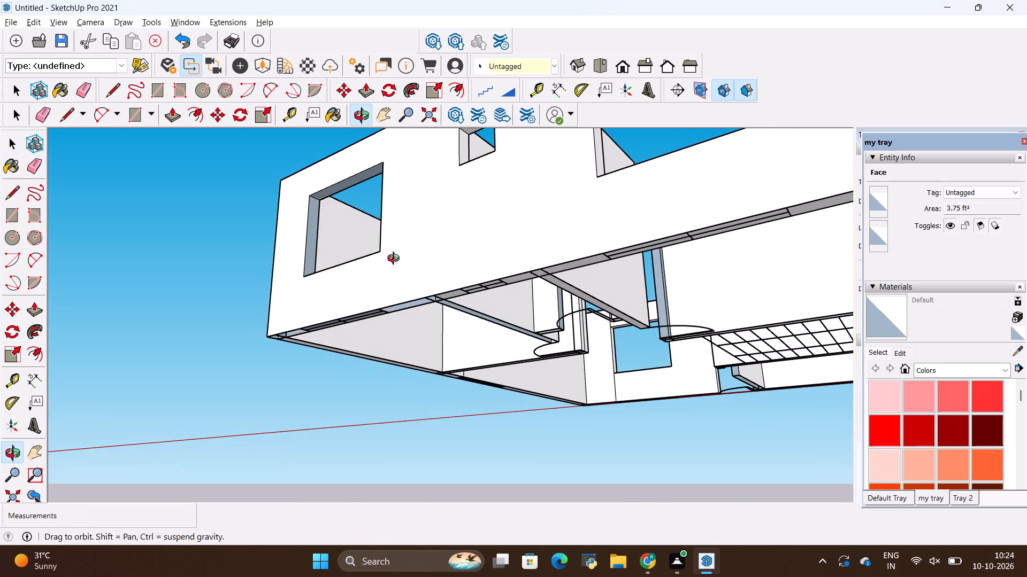
middle_click_drag(396, 260, 395, 259)
scroll(305, 162, "up", 20)
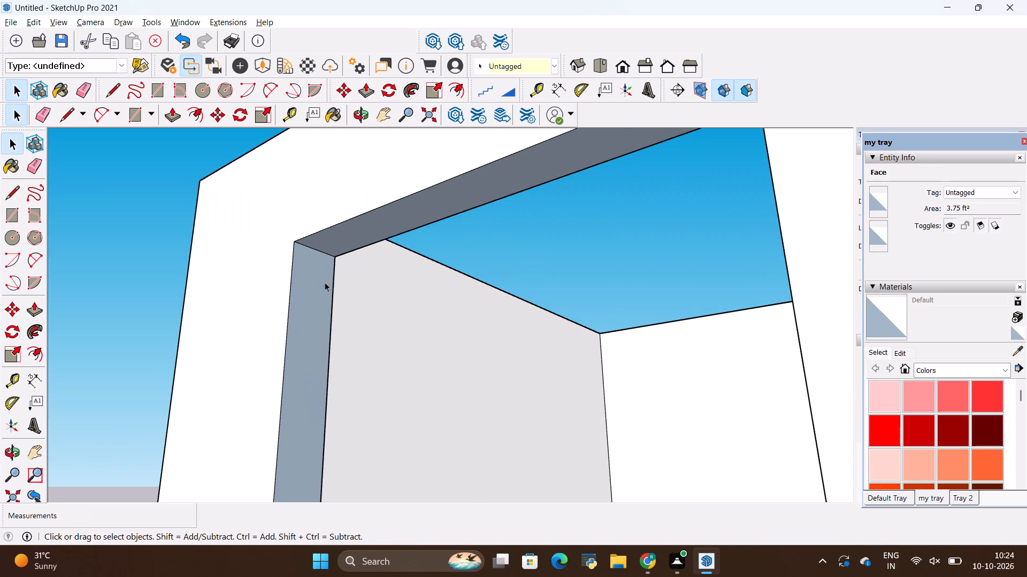
right_click(324, 283)
left_click(392, 409)
right_click(352, 224)
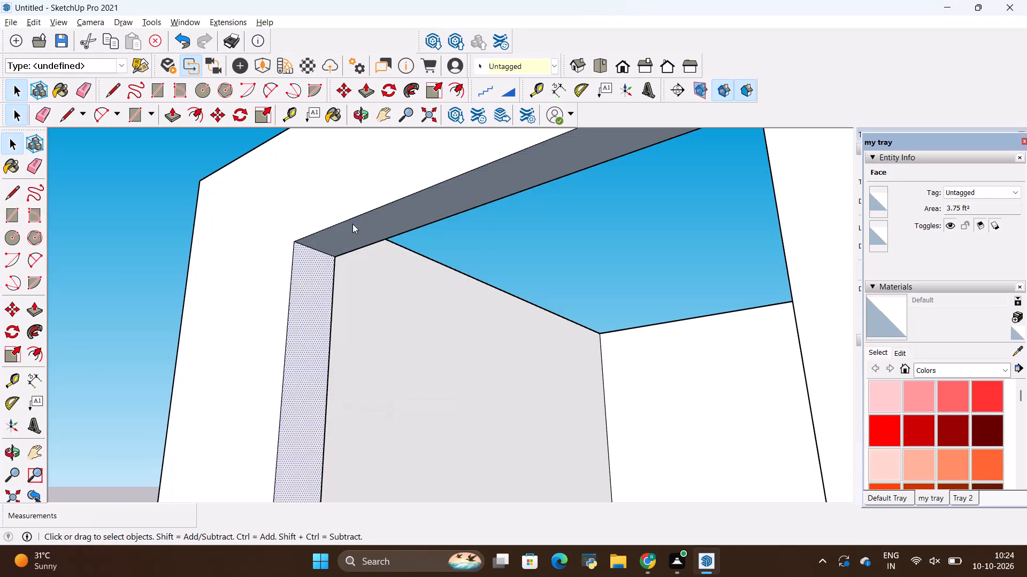
left_click(423, 352)
Reverse the blue jamb face of the staircase window in the green-axis wall.
scroll(368, 361, "down", 11)
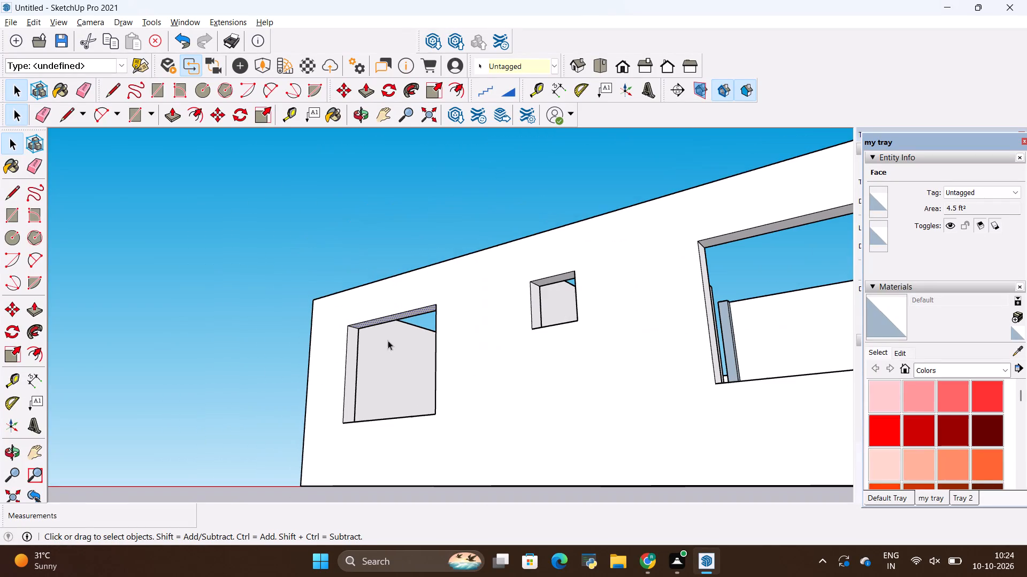
scroll(633, 291, "down", 5)
scroll(817, 293, "down", 1)
scroll(697, 305, "down", 5)
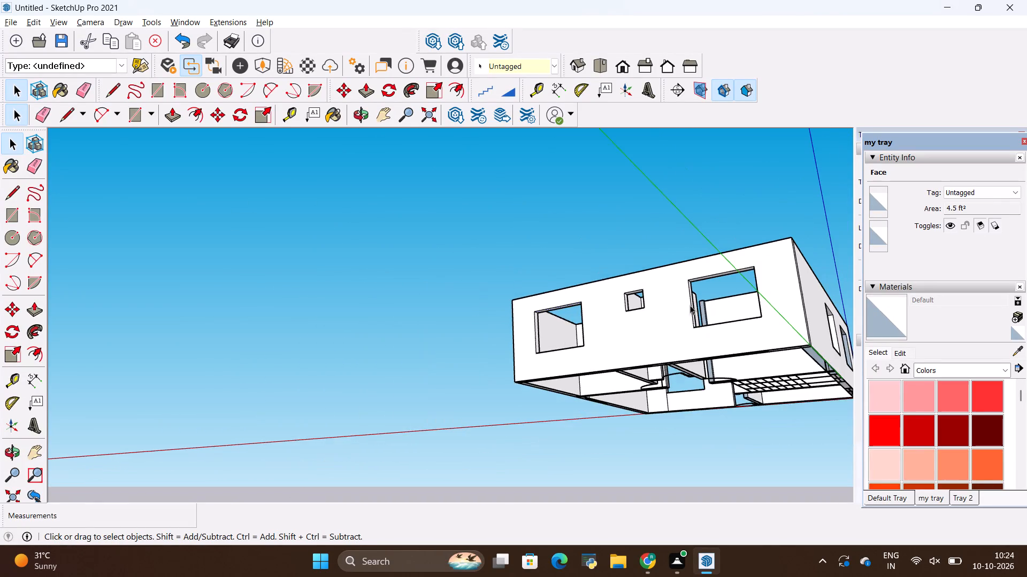
middle_click_drag(784, 277, 365, 340)
right_click(202, 391)
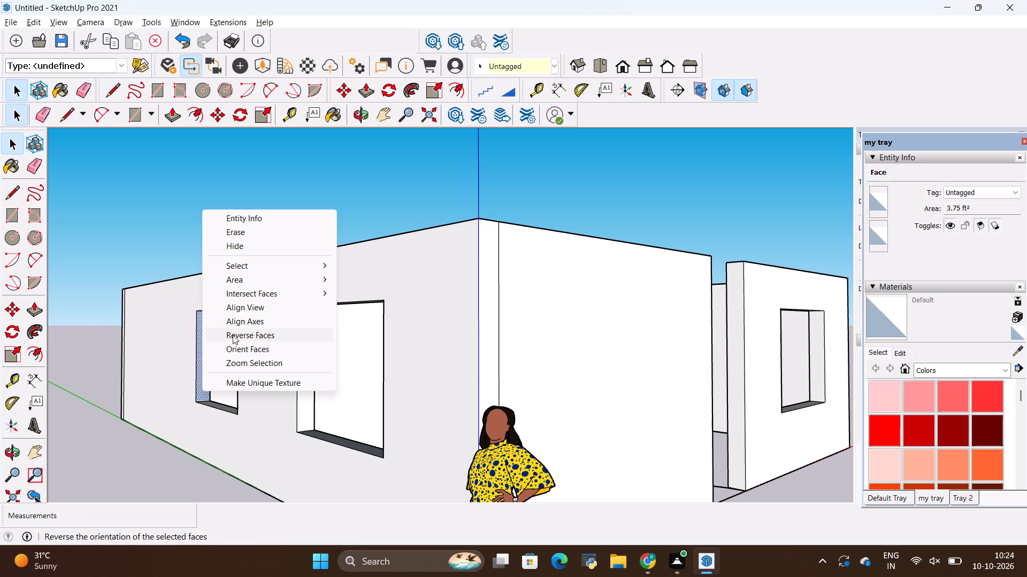
left_click(233, 334)
Erase the vertical seams above and below the front window on the front wall's inner face.
scroll(285, 310, "down", 4)
middle_click_drag(299, 285, 571, 434)
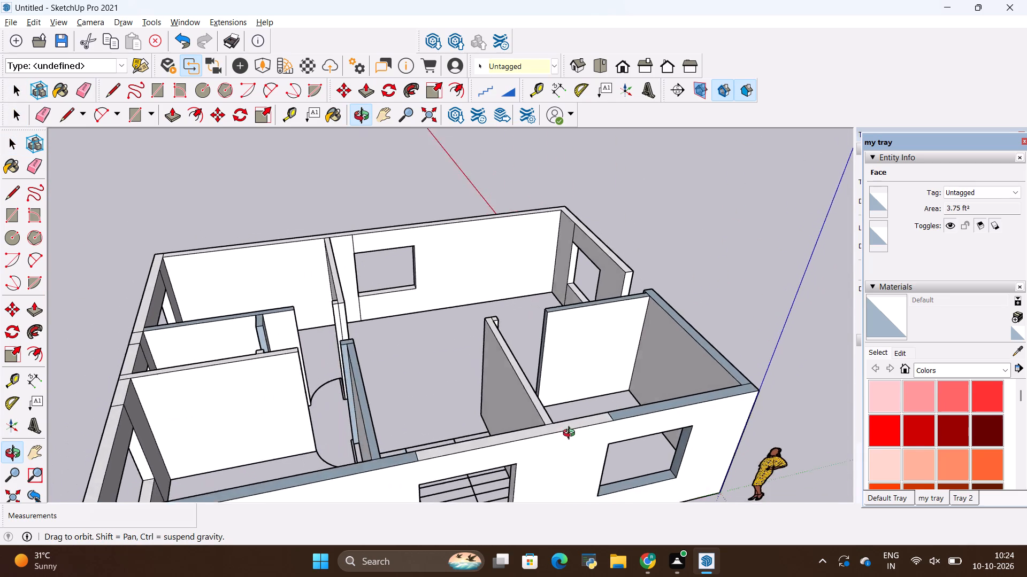
middle_click_drag(571, 434, 645, 390)
middle_click_drag(347, 394, 437, 488)
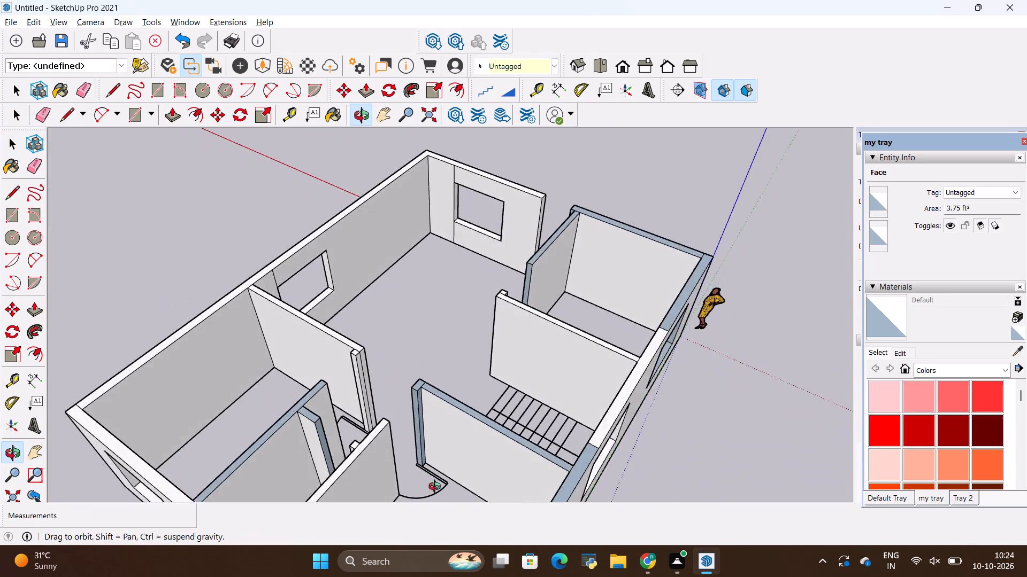
middle_click_drag(437, 488, 347, 420)
middle_click_drag(239, 367, 554, 329)
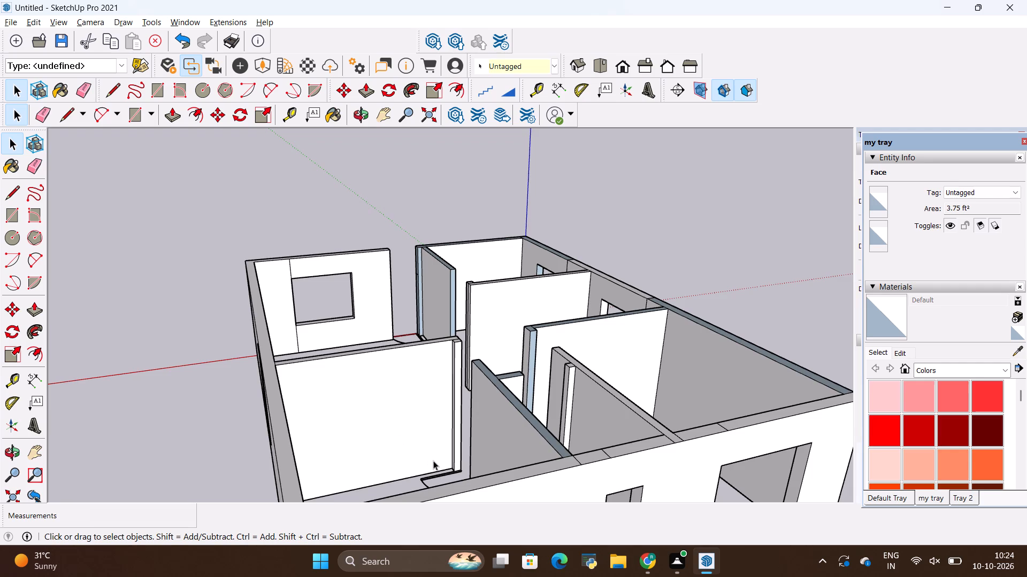
scroll(435, 464, "up", 3)
scroll(424, 411, "down", 12)
scroll(348, 310, "up", 5)
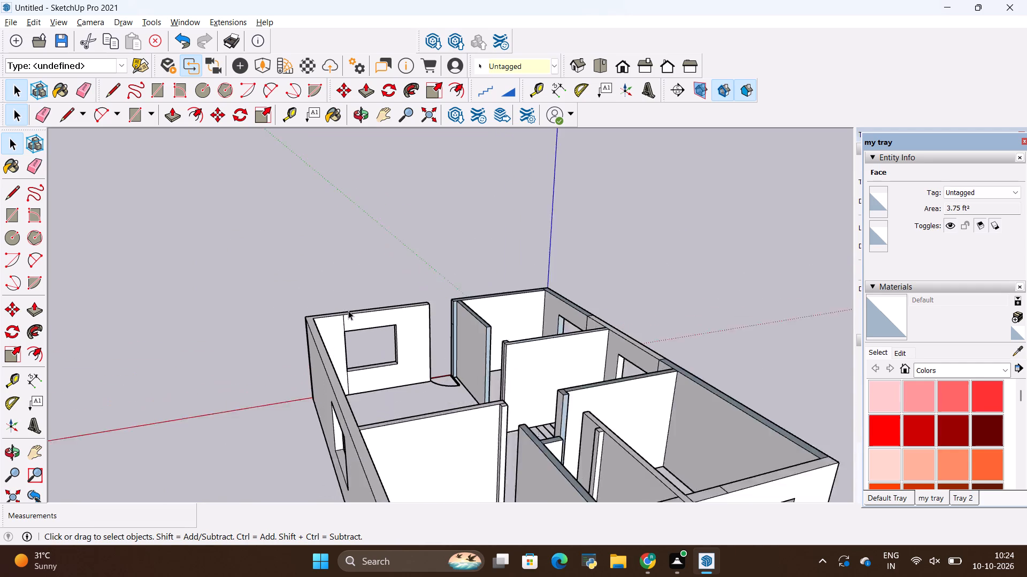
scroll(345, 326, "up", 6)
key("e")
left_click_drag(348, 317, 339, 317)
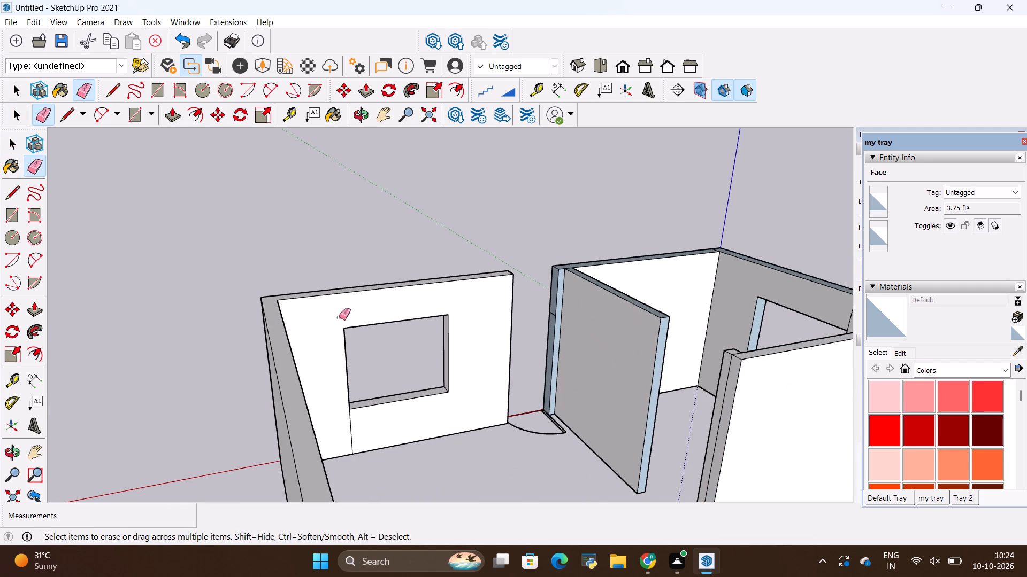
left_click_drag(358, 433, 336, 439)
key("space")
left_click(336, 236)
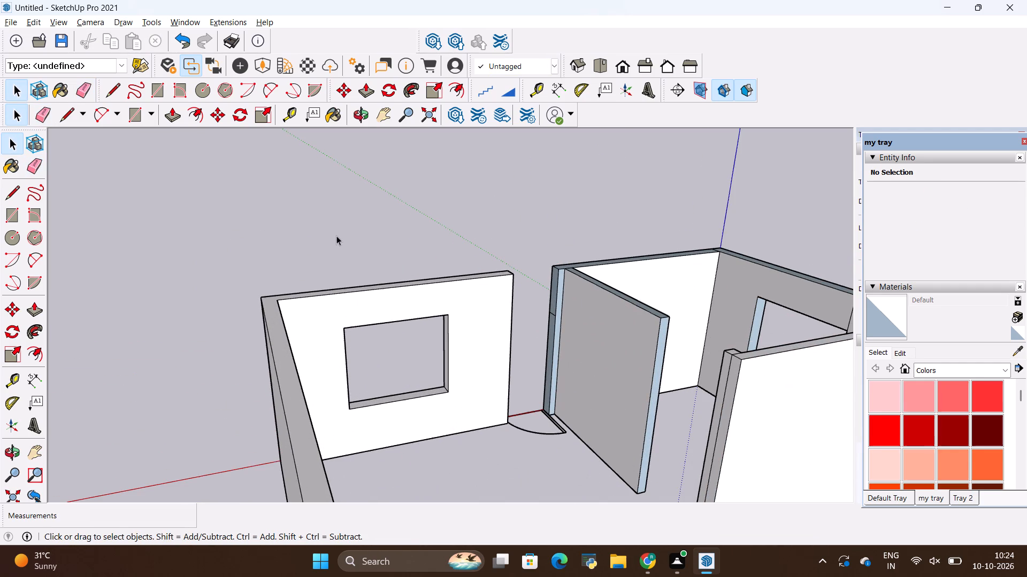
Erase the vertical seams above and below the front room and staircase windows on the green-axis wall's inner face.
scroll(245, 318, "down", 5)
middle_click_drag(156, 313, 503, 413)
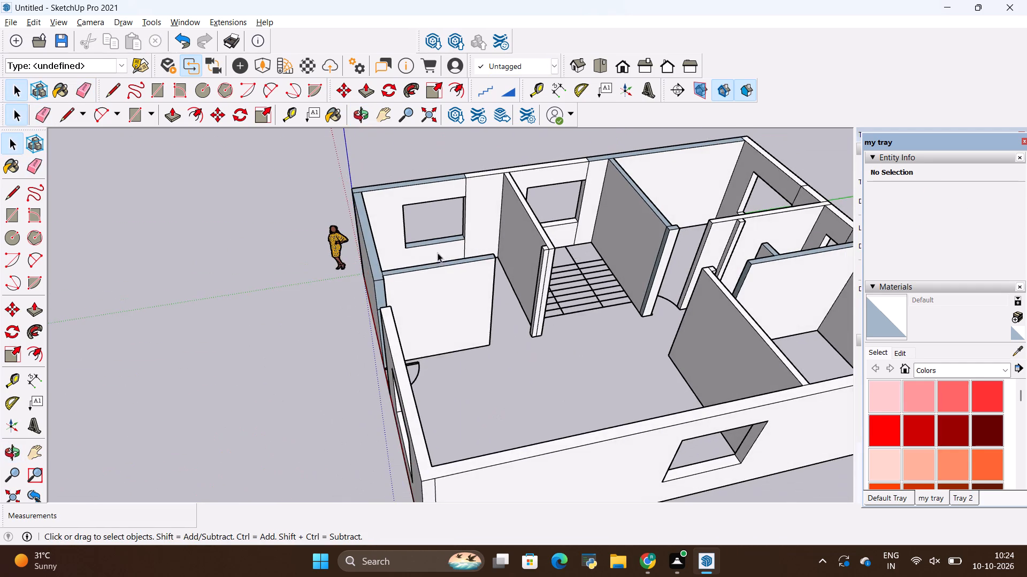
scroll(472, 177, "up", 8)
key("e")
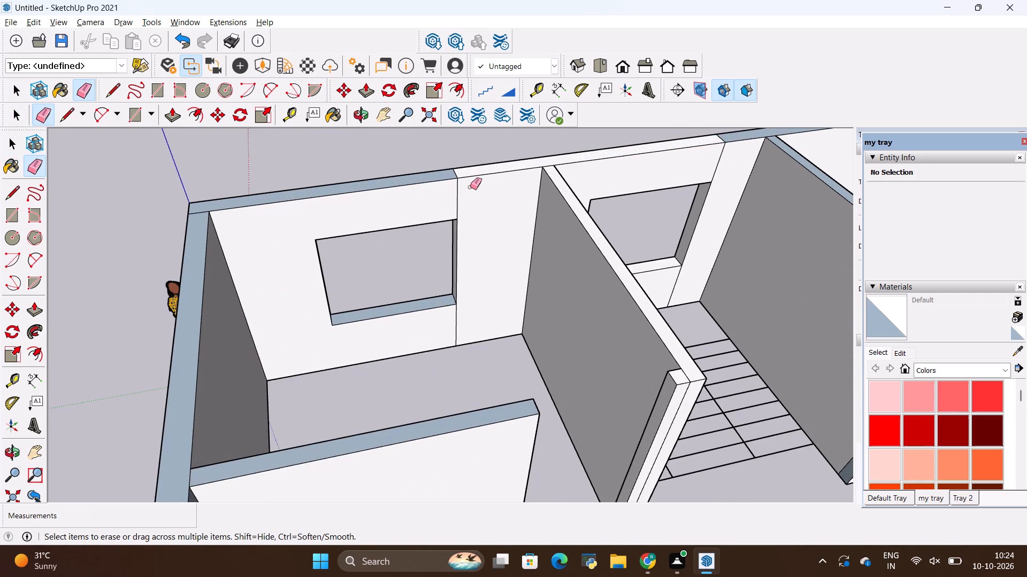
left_click_drag(466, 191, 450, 198)
left_click_drag(470, 323, 450, 332)
left_click_drag(726, 154, 717, 157)
left_click_drag(692, 284, 679, 290)
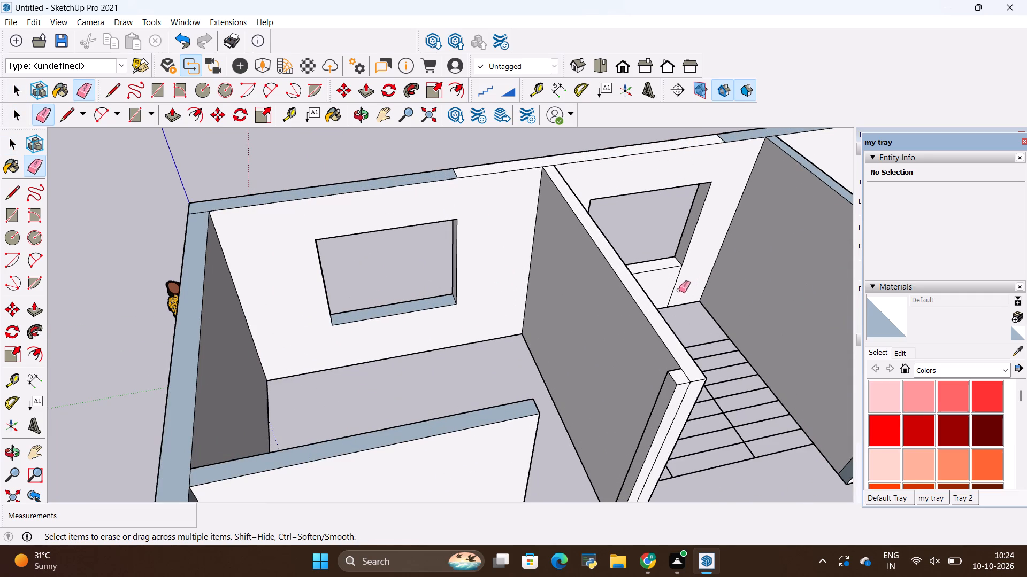
left_click_drag(679, 290, 672, 295)
Erase the seam on the wall tops at the corner where the front and green-axis walls meet.
scroll(456, 303, "down", 3)
middle_click(456, 304)
middle_click_drag(365, 299, 441, 312)
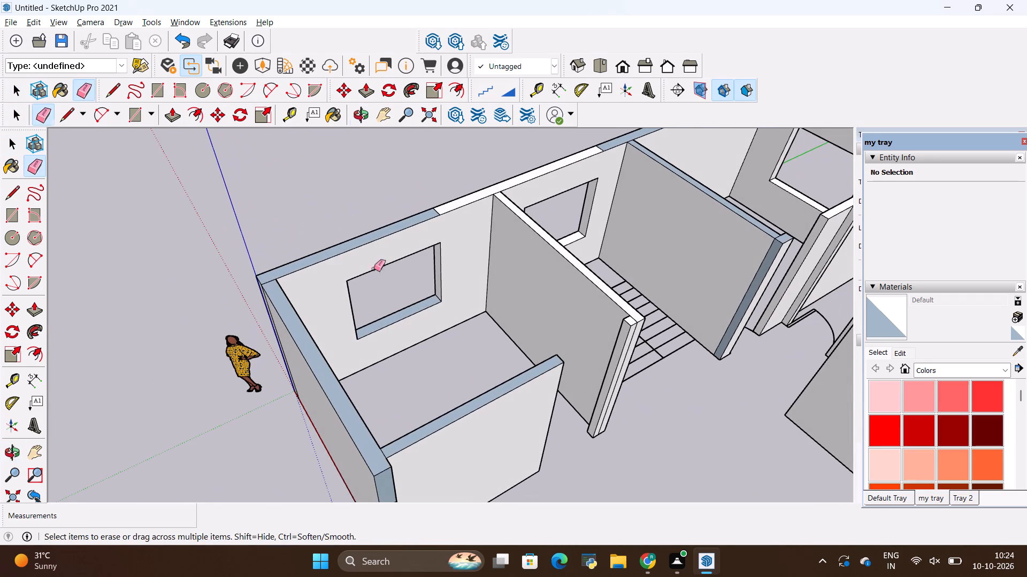
key("space")
scroll(272, 285, "up", 6)
key("e")
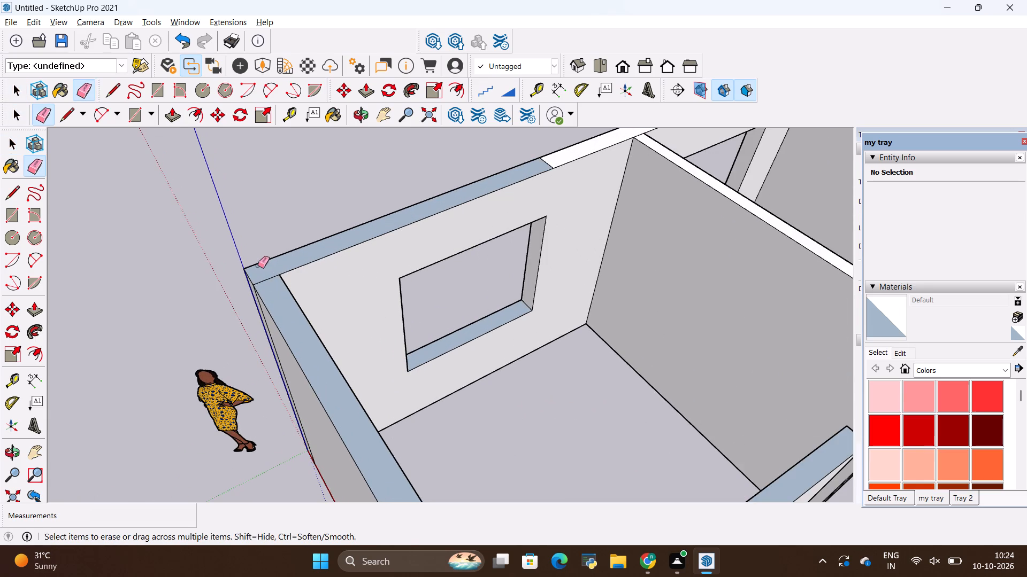
left_click_drag(258, 266, 263, 280)
Reverse the blue top face shared by the front wall and the adjoining green-axis wall.
key("space")
right_click(264, 280)
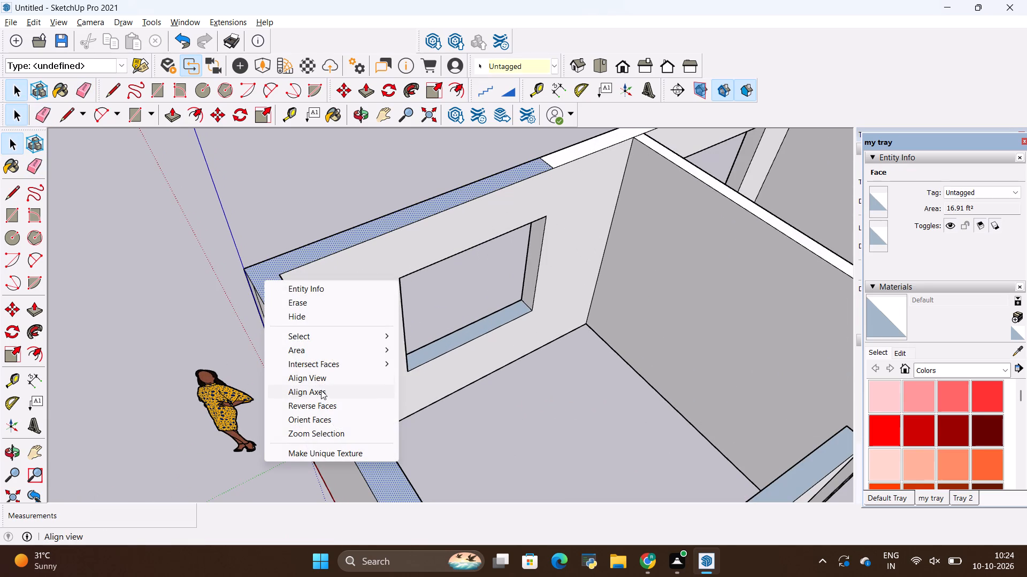
left_click(323, 401)
Reverse the blue top face of the green-axis wall and the staircase's rear partition, erasing the seams at and beside their junction.
scroll(284, 319, "down", 5)
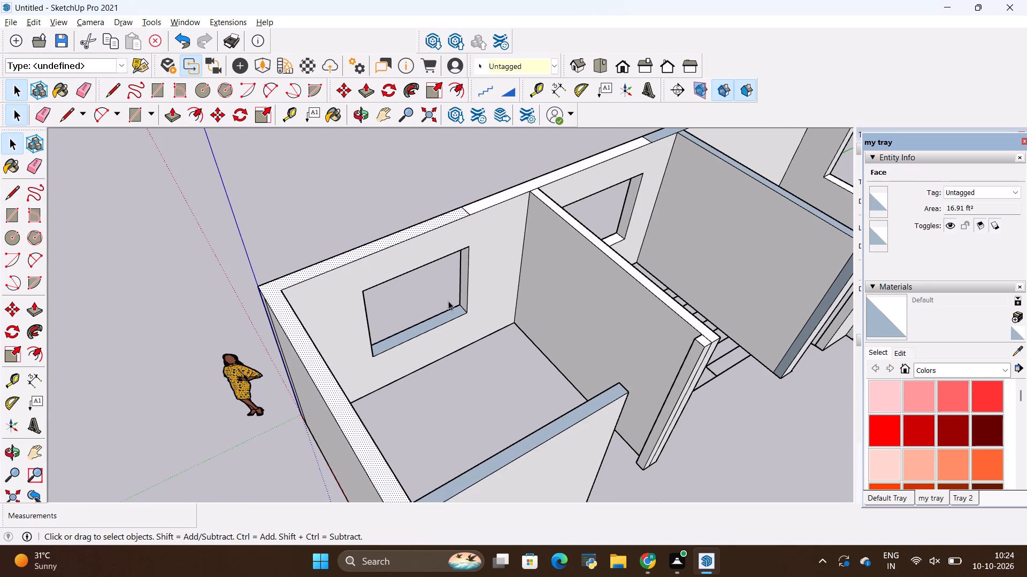
scroll(499, 321, "down", 5)
scroll(639, 151, "up", 6)
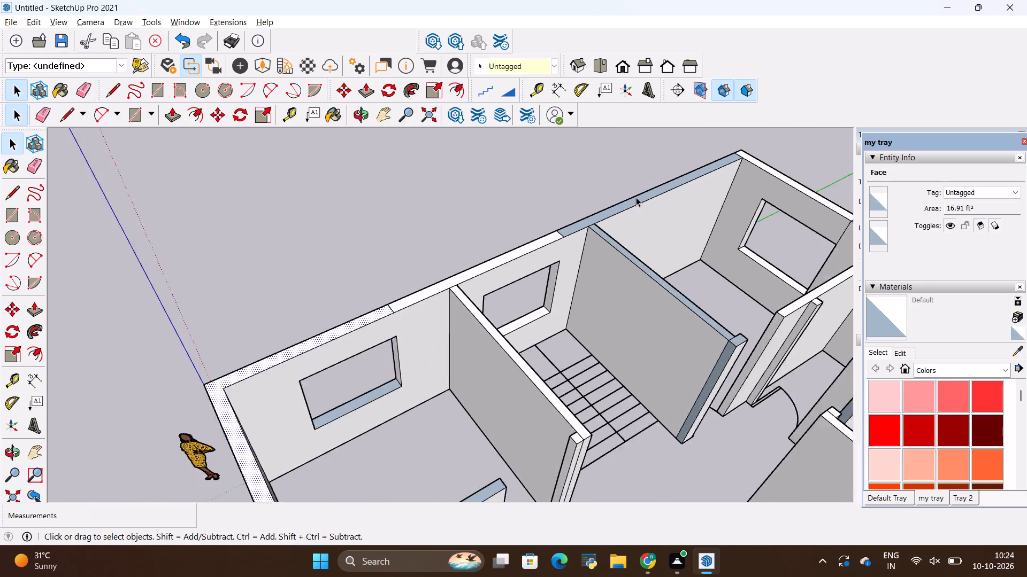
scroll(636, 197, "up", 8)
scroll(533, 272, "up", 4)
key("e")
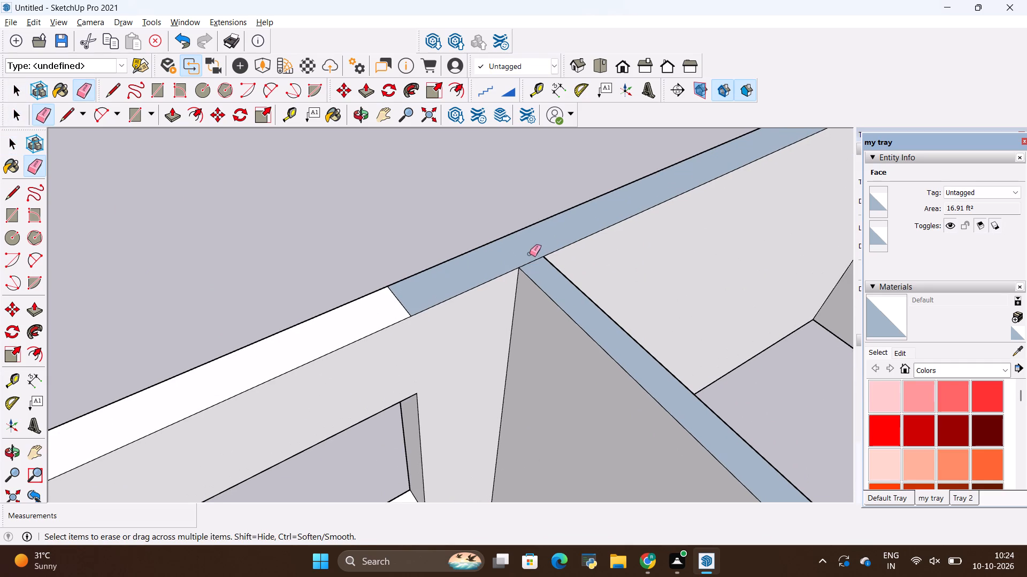
left_click_drag(528, 254, 534, 266)
key("space")
right_click(525, 251)
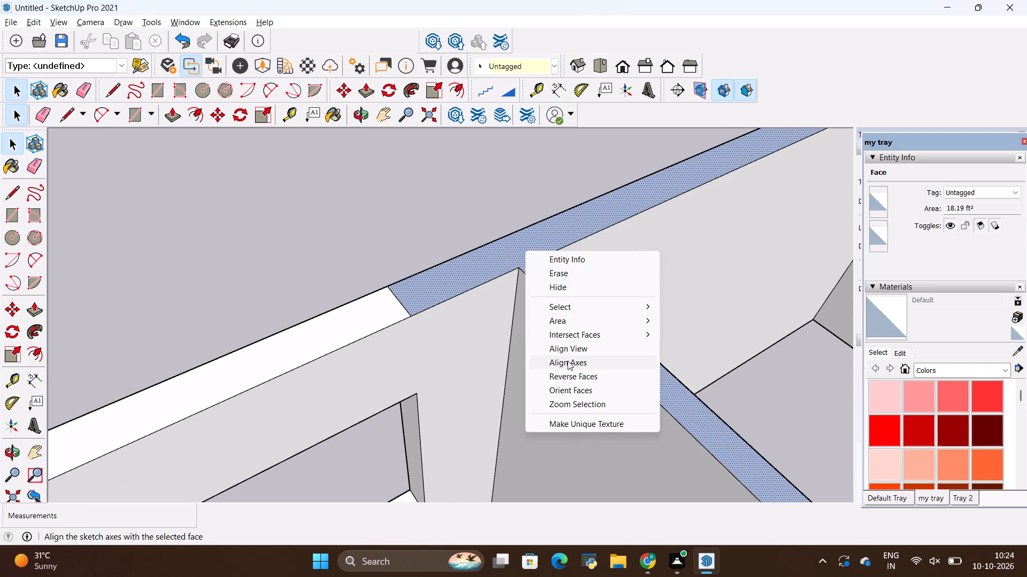
left_click(570, 375)
key("e")
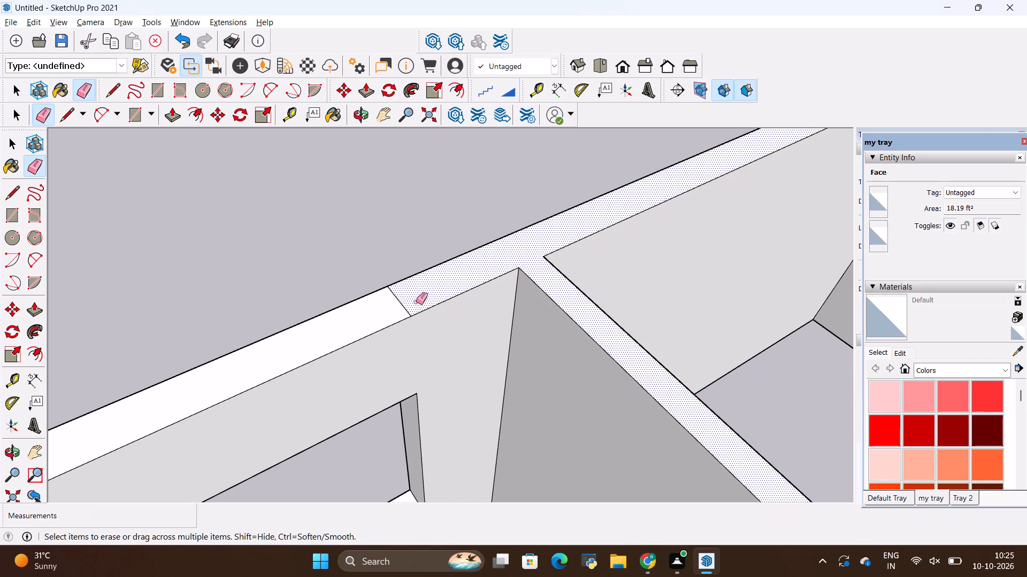
left_click_drag(416, 302, 390, 313)
Erase the seam on the rear wall's top and those above and below the corner room window on its inner face.
scroll(386, 297, "down", 18)
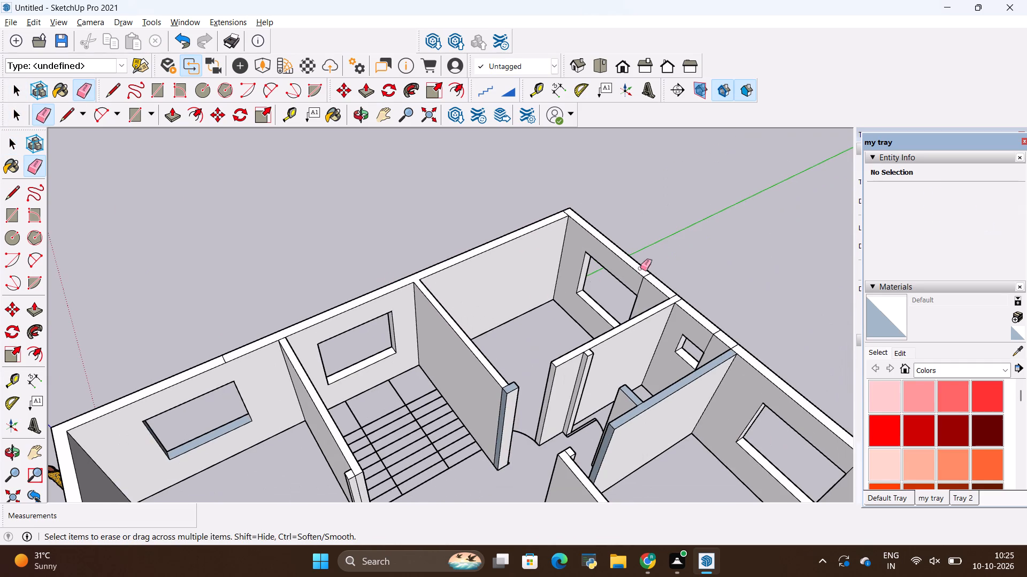
scroll(642, 300, "up", 9)
left_click_drag(637, 241, 644, 251)
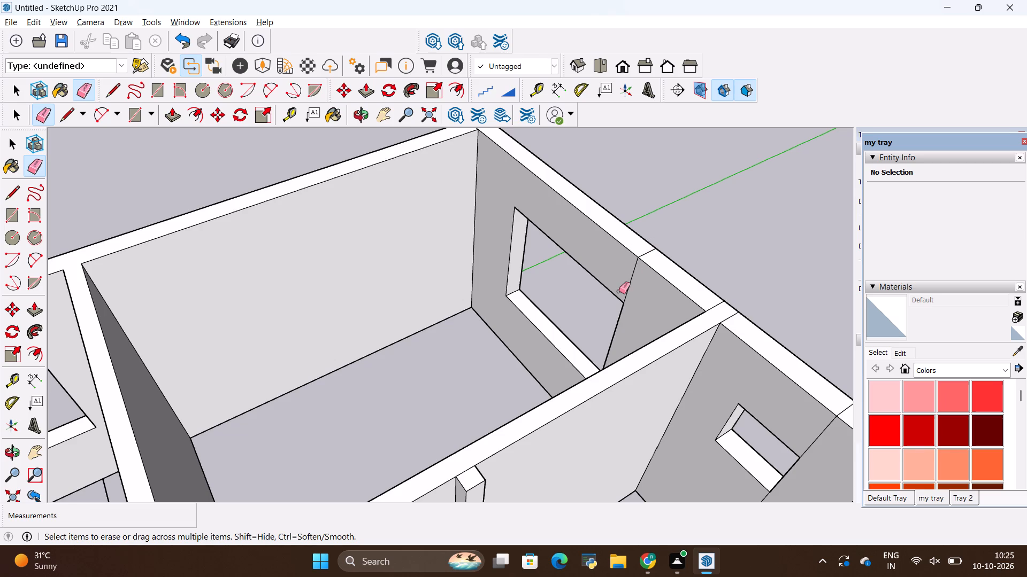
scroll(635, 258, "up", 6)
left_click_drag(640, 247, 651, 252)
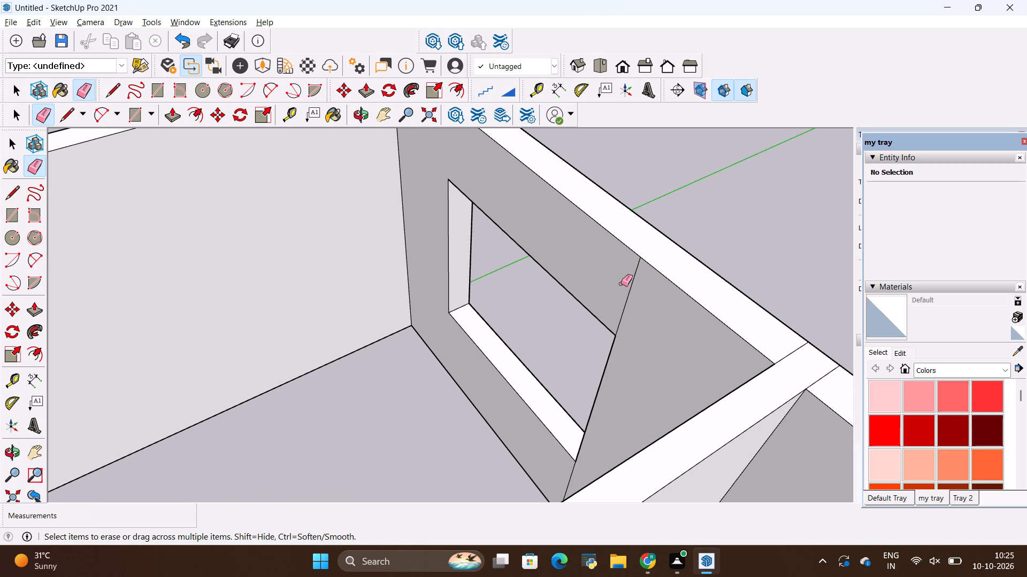
left_click_drag(621, 284, 637, 287)
left_click_drag(575, 480, 557, 469)
Erase the seams on the wall tops where the corner room's partition meets the rear wall.
scroll(407, 373, "down", 6)
scroll(606, 380, "up", 9)
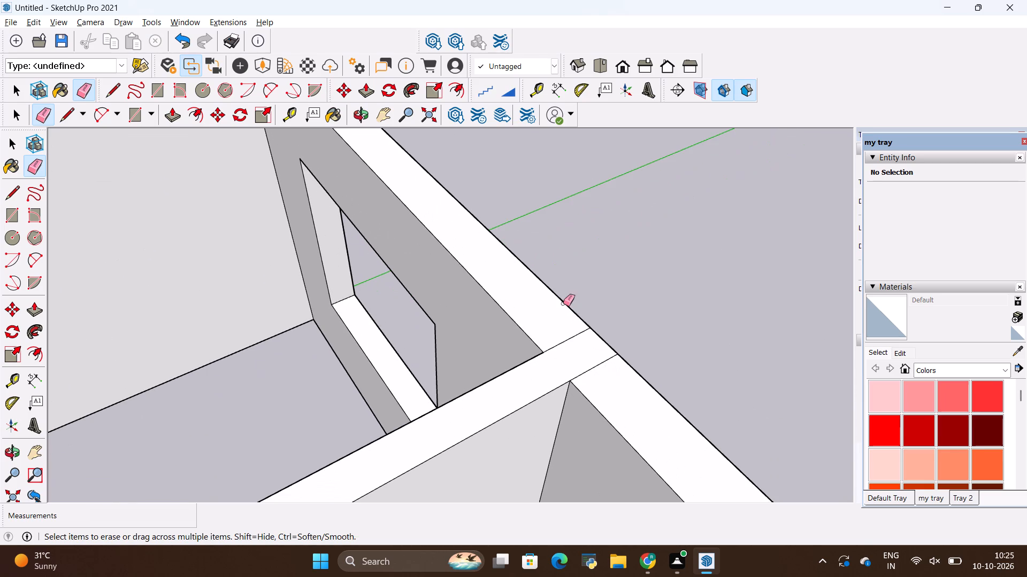
left_click_drag(559, 320, 606, 383)
Erase the seam on the rear wall's top near the small toilet window and the vertical seams above and below that window.
scroll(448, 303, "down", 10)
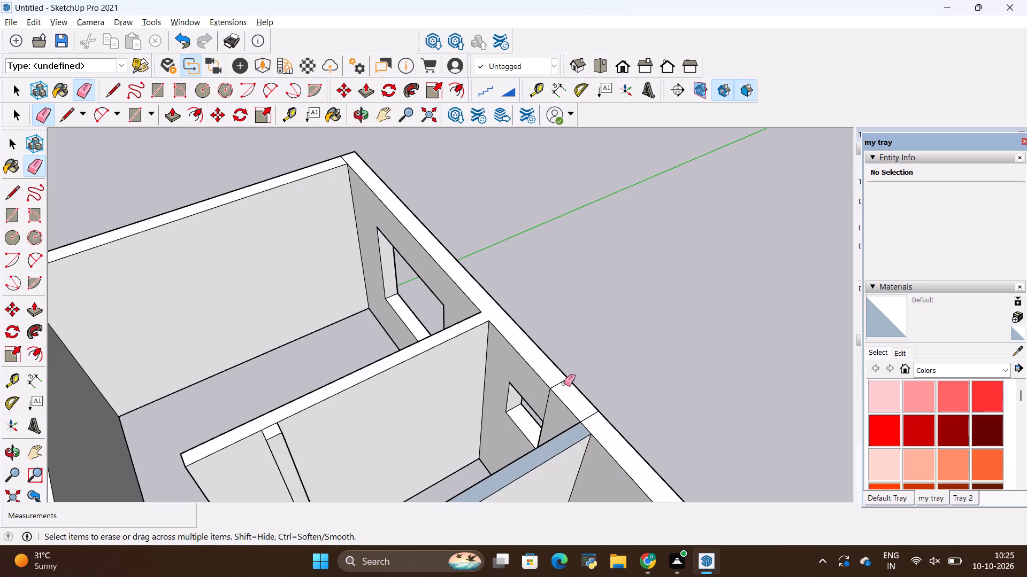
scroll(565, 387, "up", 5)
left_click_drag(544, 374, 557, 383)
left_click_drag(531, 411, 540, 411)
scroll(535, 347, "down", 5)
middle_click_drag(392, 402, 539, 417)
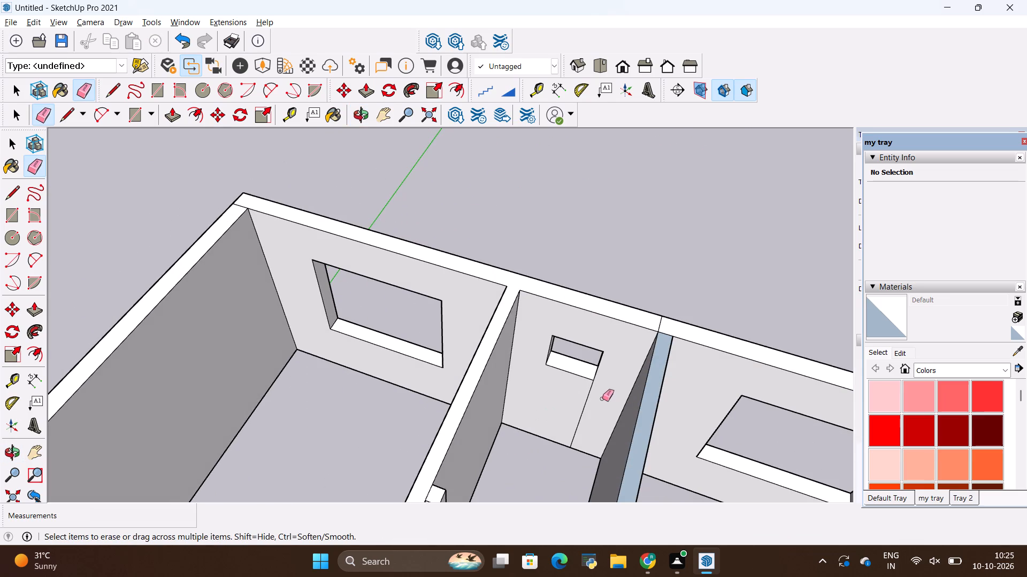
left_click_drag(602, 399, 571, 418)
left_click_drag(611, 385, 582, 401)
Erase the seams on the wall tops where the toilet's blue-topped partition meets the rear wall.
scroll(670, 304, "up", 4)
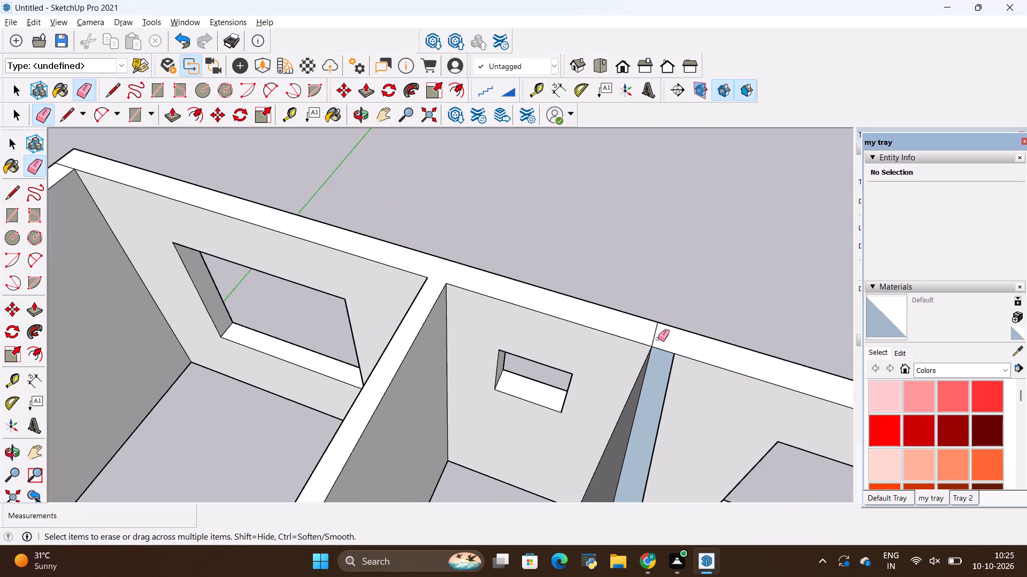
scroll(658, 339, "up", 3)
left_click_drag(658, 341, 642, 336)
left_click_drag(664, 352, 664, 360)
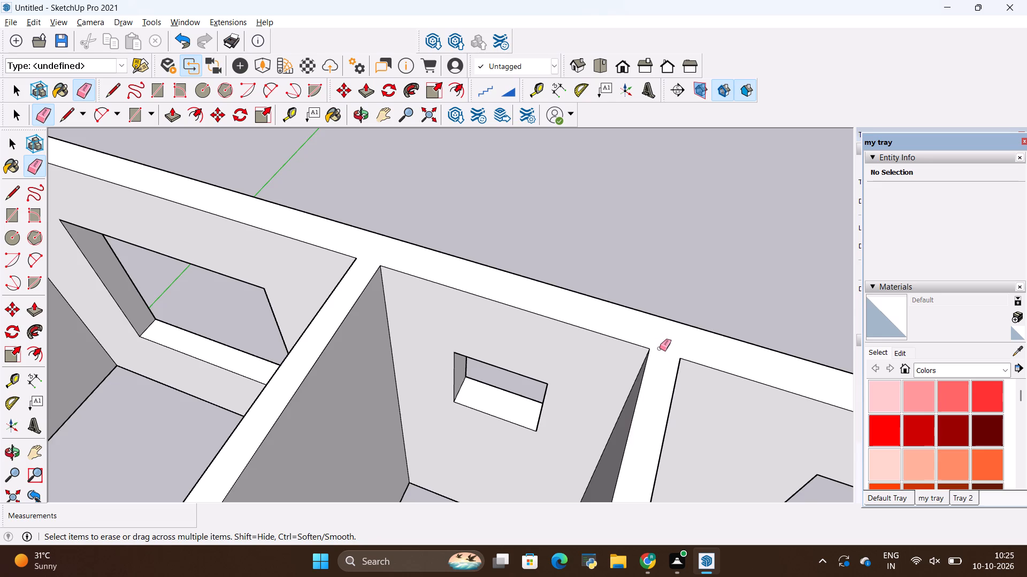
Erase the seam on the wall tops where the toilet's short stub wall meets the partition.
scroll(599, 307, "down", 18)
scroll(593, 292, "down", 4)
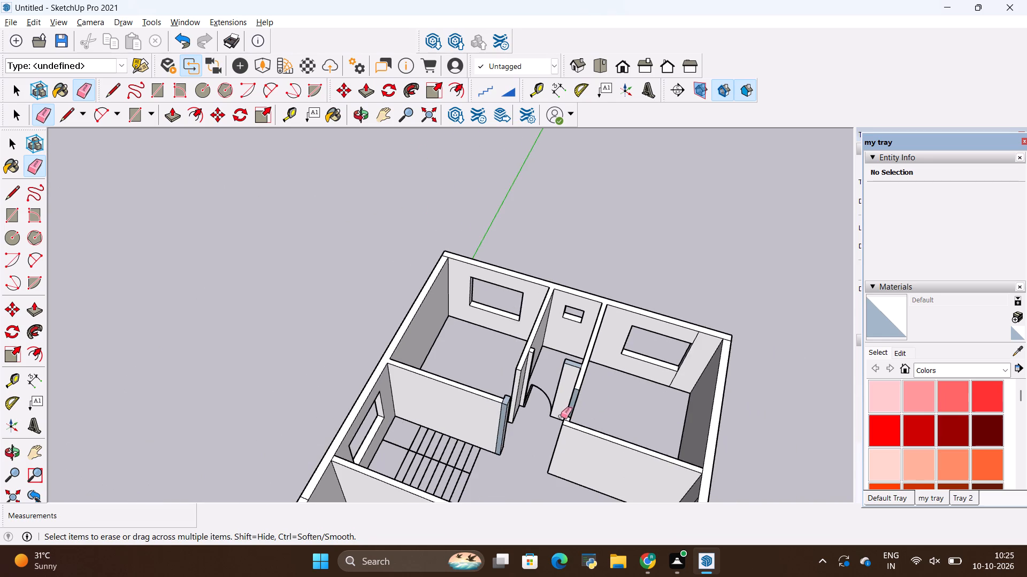
scroll(561, 416, "up", 20)
scroll(561, 416, "up", 1)
left_click_drag(623, 341, 640, 341)
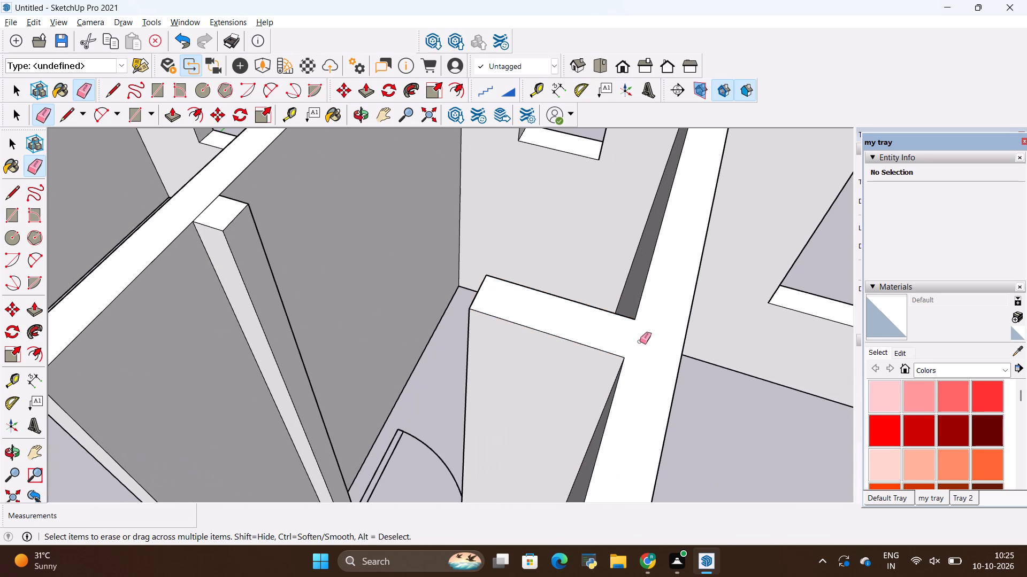
Reverse the blue end face of the toilet partition at the door opening.
scroll(629, 333, "down", 12)
scroll(607, 396, "up", 2)
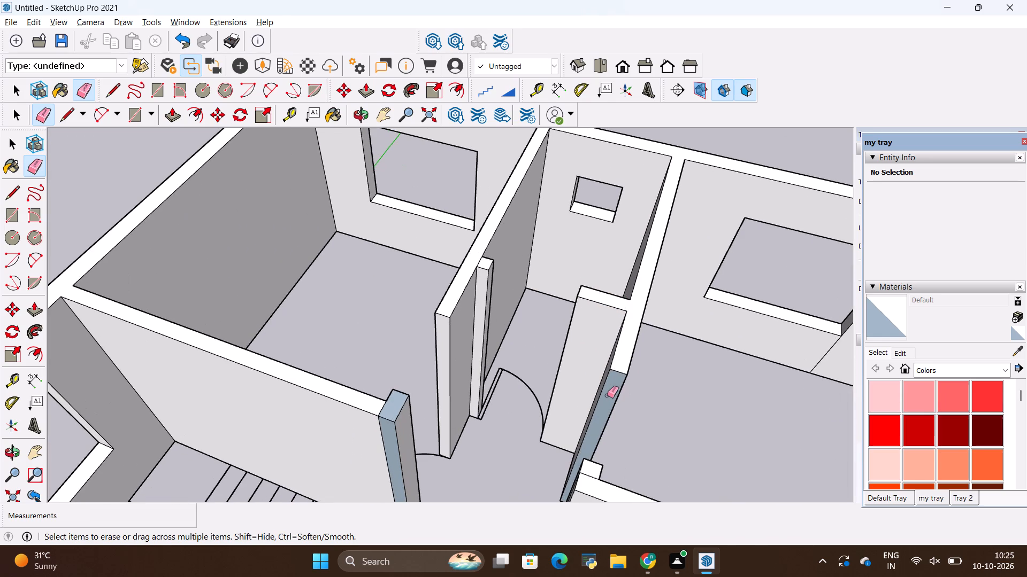
key("space")
right_click(607, 395)
left_click(637, 343)
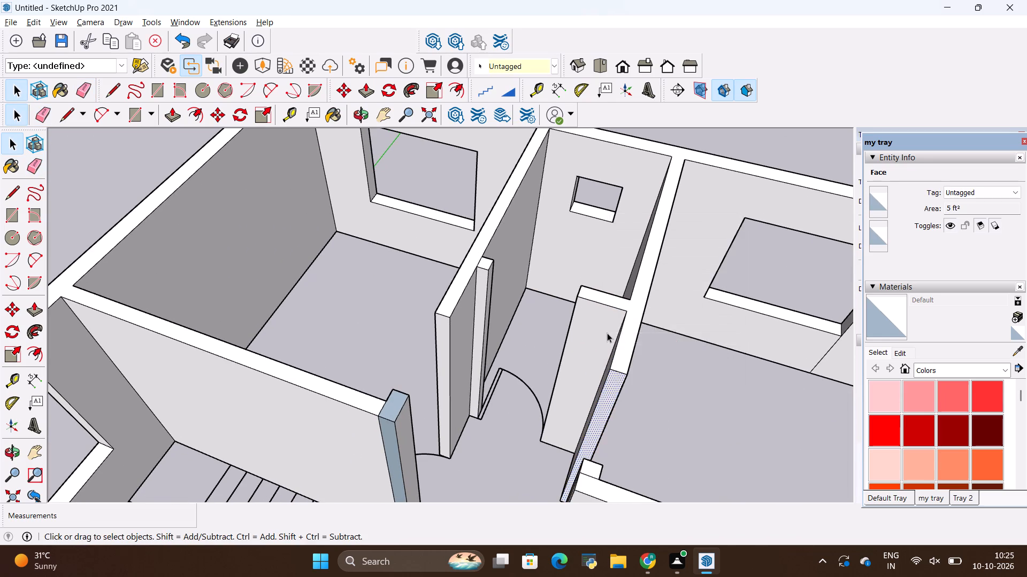
Reverse the blue side and top faces of the small pier at the end of the staircase's rear partition.
scroll(607, 333, "down", 4)
scroll(473, 435, "up", 3)
right_click(449, 419)
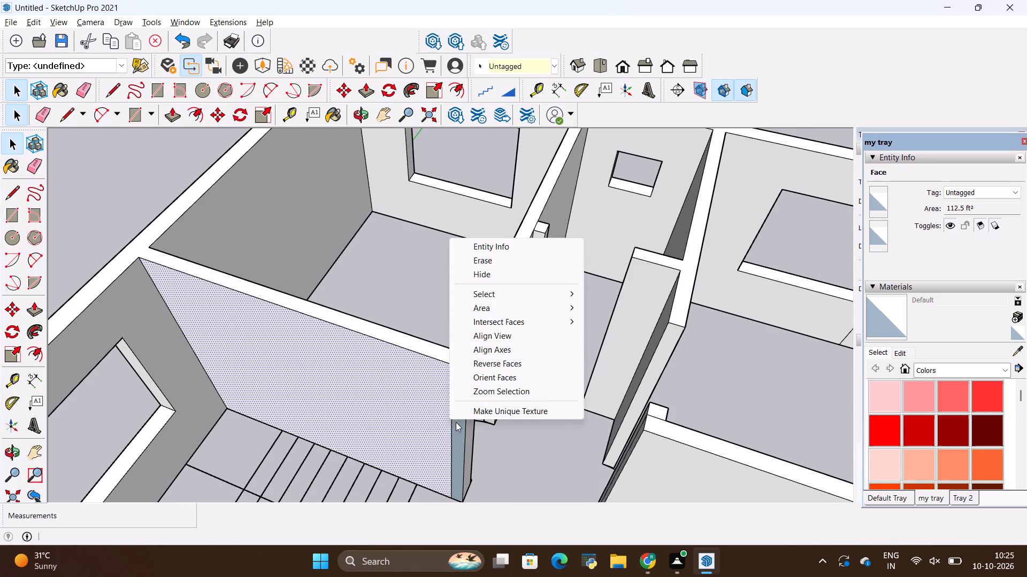
right_click(456, 422)
left_click(489, 366)
scroll(462, 365, "up", 3)
right_click(462, 365)
left_click(494, 304)
Reverse the blue top face of the front room's short partition beside the entrance.
scroll(409, 341, "down", 2)
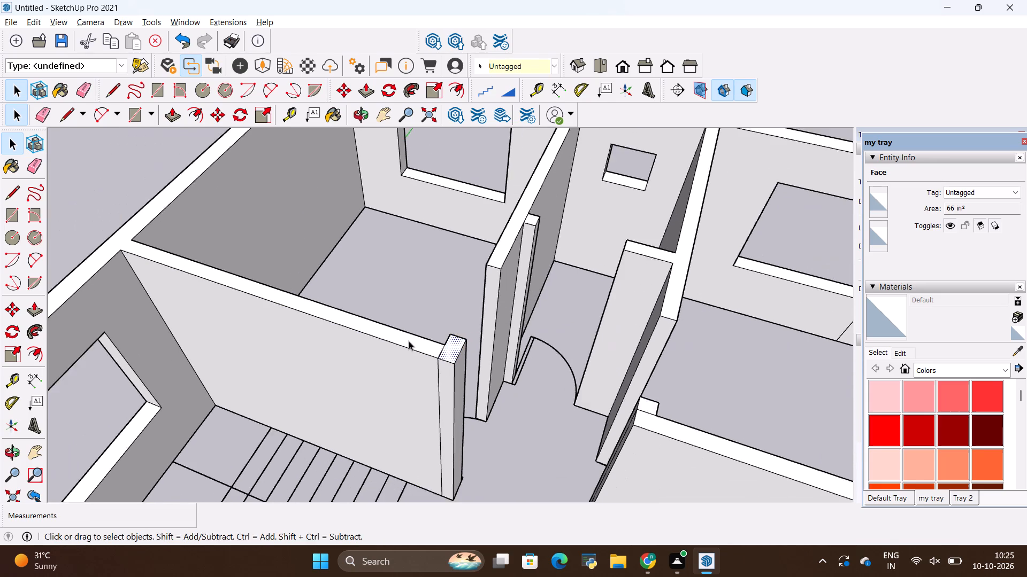
scroll(409, 341, "down", 18)
scroll(409, 339, "down", 3)
scroll(409, 339, "up", 1)
scroll(409, 339, "down", 3)
middle_click_drag(364, 442, 341, 428)
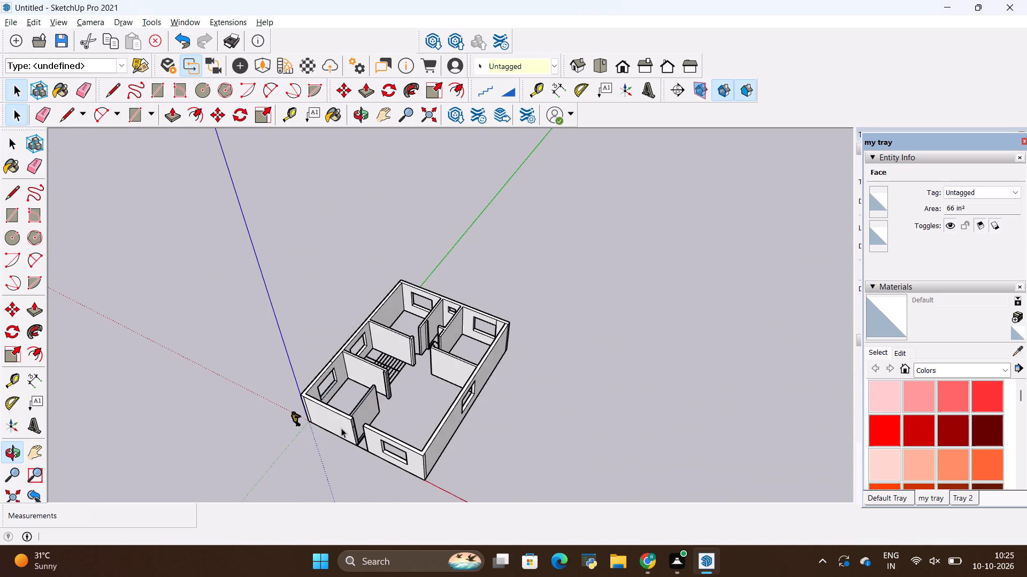
scroll(346, 412, "up", 17)
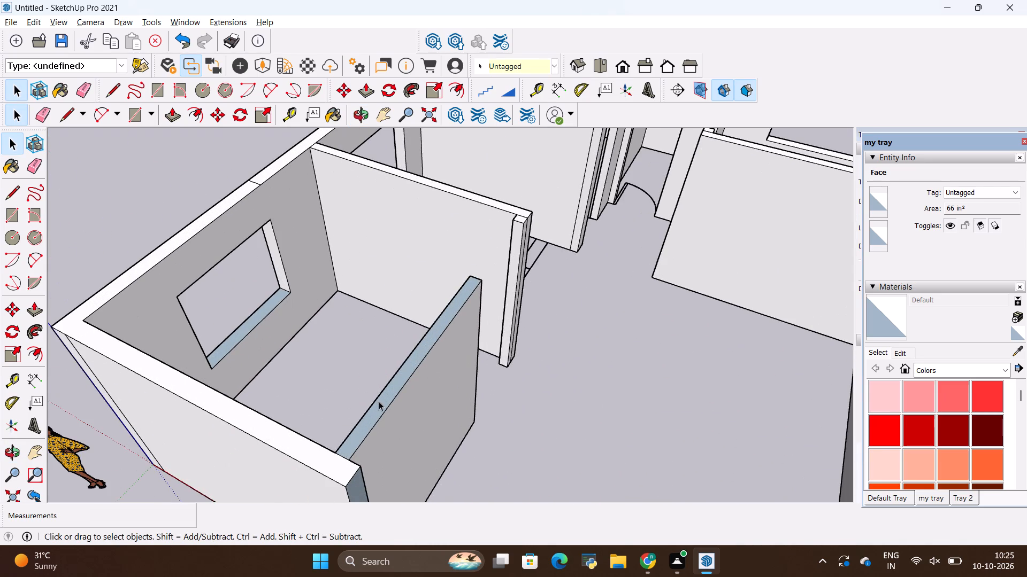
right_click(379, 402)
left_click(408, 344)
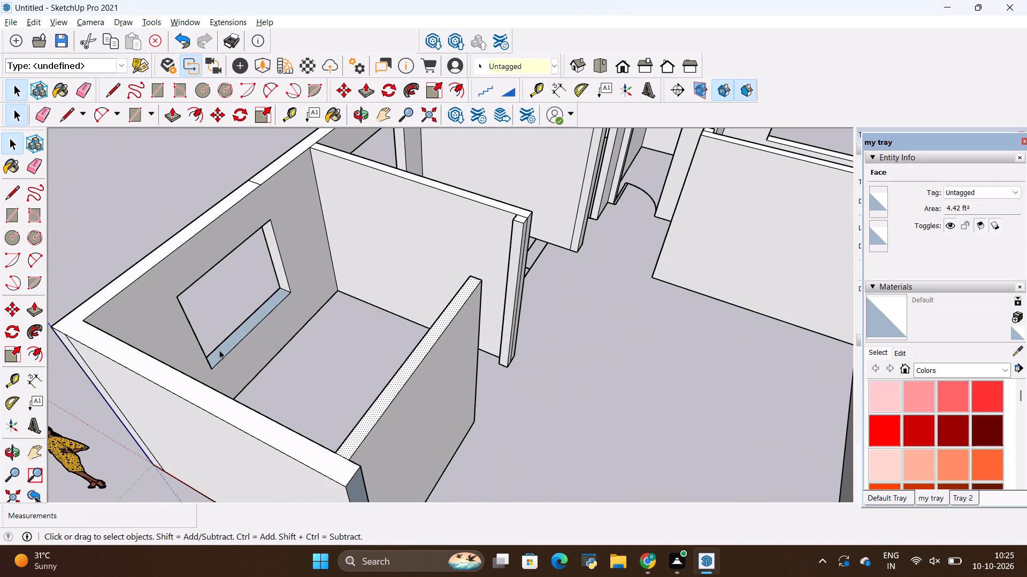
Reverse the blue sill face of the front room window in the green-axis wall.
right_click(219, 349)
left_click(280, 474)
scroll(251, 394, "down", 4)
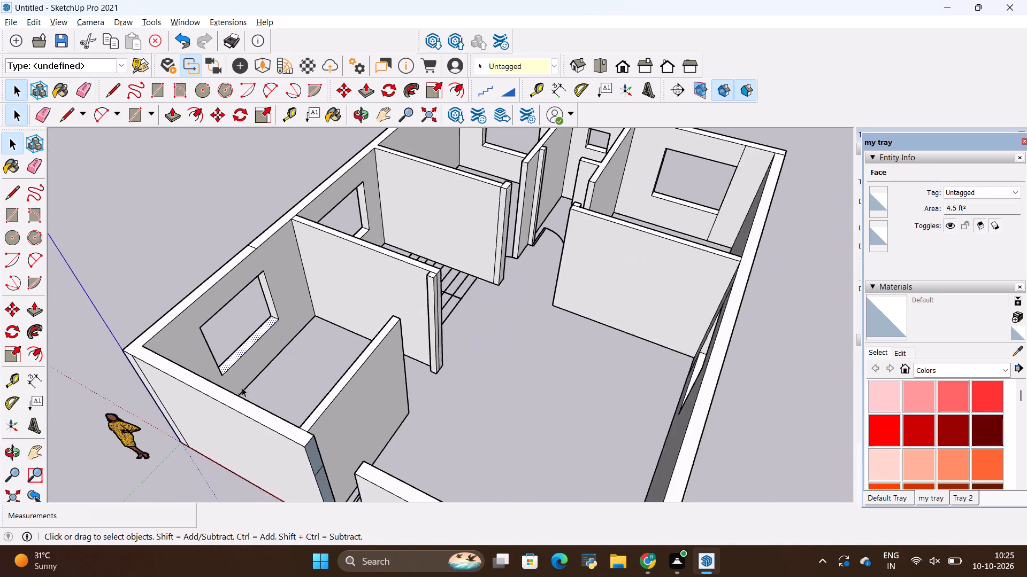
scroll(242, 387, "down", 1)
key("space")
left_click(180, 271)
Erase the horizontal seam on the front wall's blue end face at the entrance opening and reverse that face.
scroll(312, 469, "up", 4)
middle_click_drag(294, 466, 222, 442)
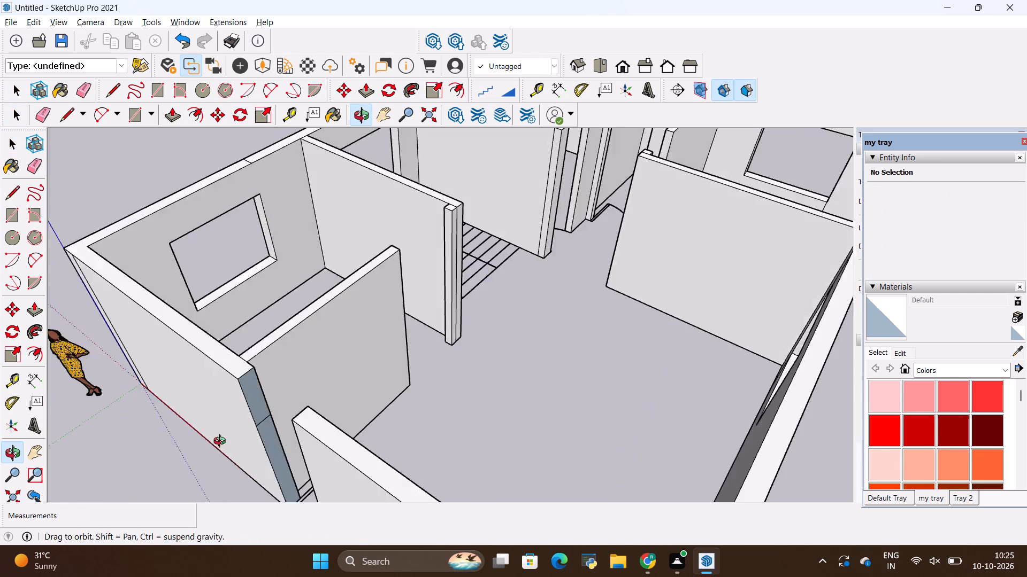
middle_click_drag(222, 442, 191, 432)
scroll(195, 433, "up", 1)
middle_click_drag(198, 376, 238, 343)
scroll(240, 322, "up", 4)
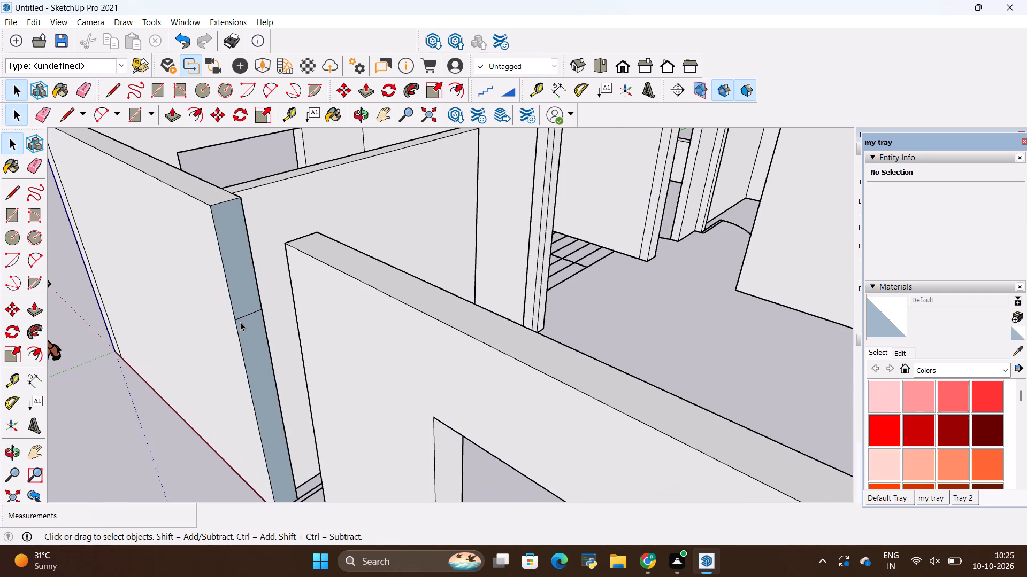
scroll(240, 315, "up", 1)
key("e")
left_click_drag(246, 296, 253, 321)
key("space")
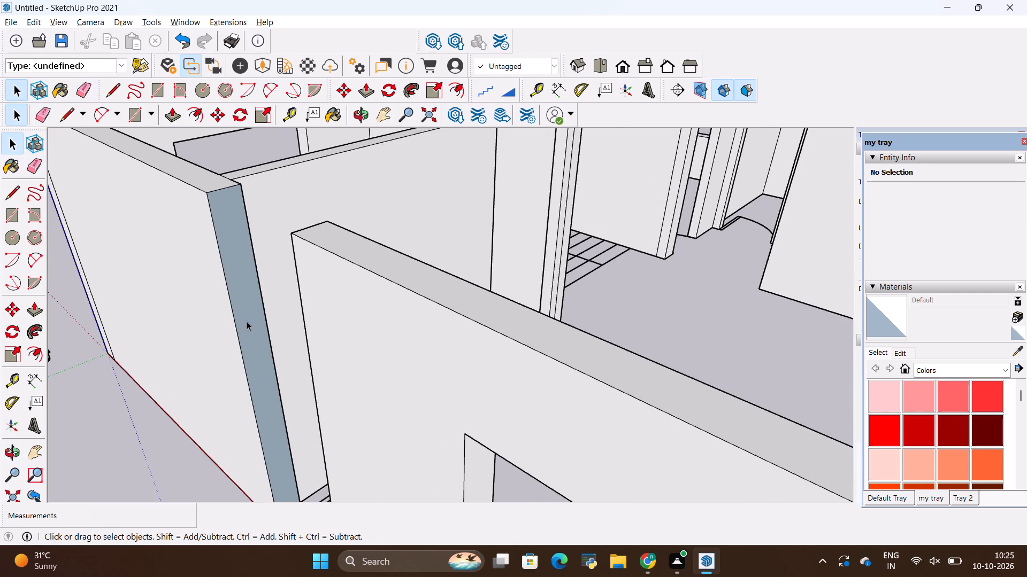
right_click(247, 321)
left_click(295, 447)
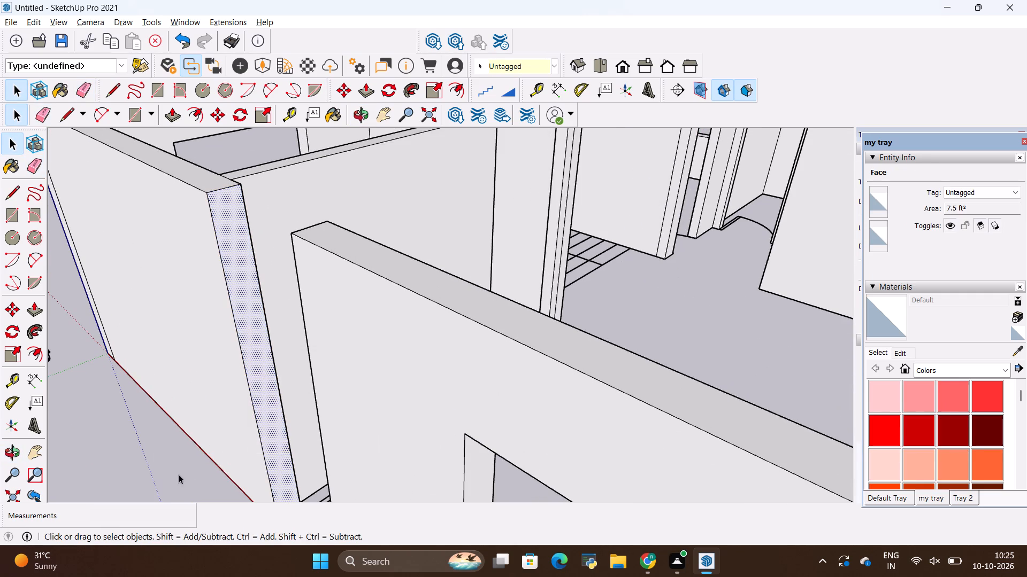
key("space")
left_click(174, 479)
scroll(273, 389, "down", 17)
key("space")
left_click(594, 442)
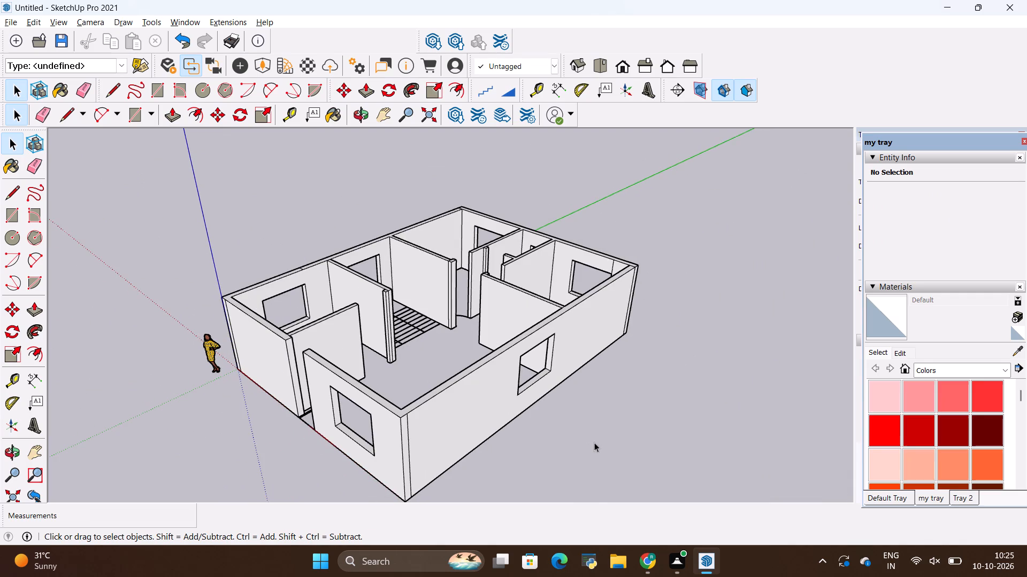
Erase the vertical seams above and below the other rear room's window on the rear wall's inner face.
scroll(549, 419, "down", 6)
scroll(295, 388, "up", 1)
middle_click_drag(295, 388, 534, 396)
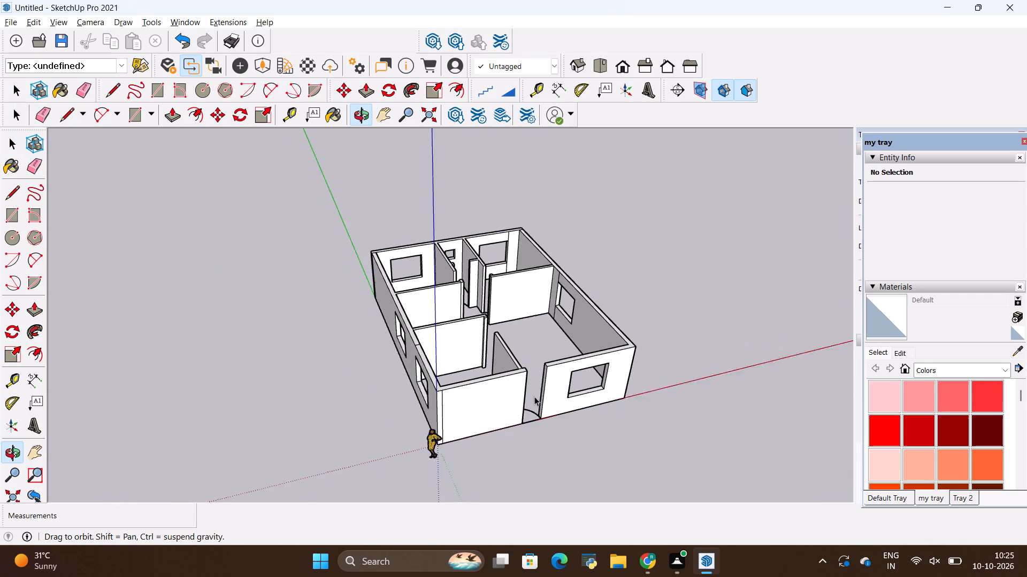
middle_click_drag(534, 396, 544, 404)
scroll(503, 216, "up", 11)
scroll(451, 212, "up", 3)
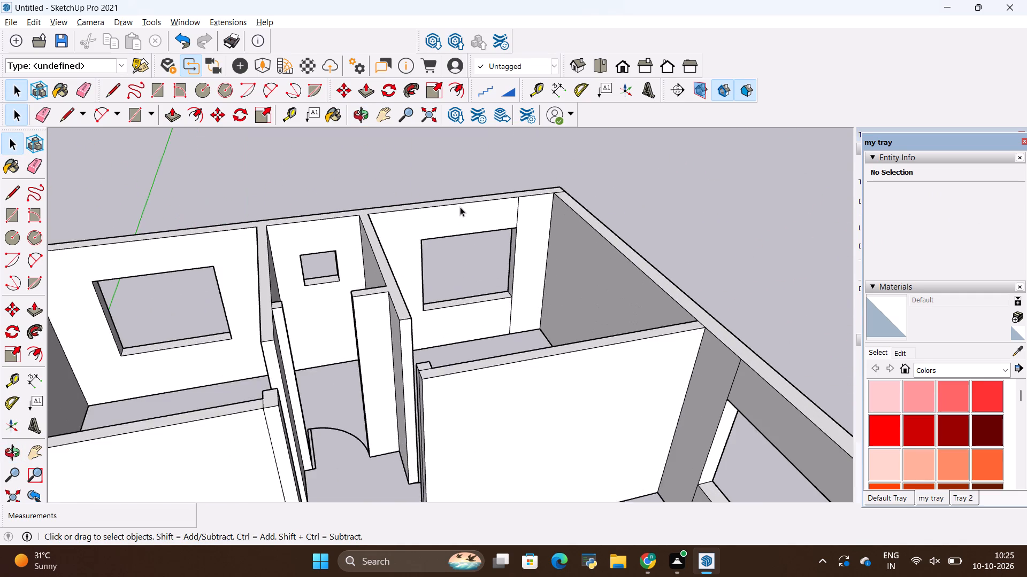
key("e")
left_click_drag(532, 210, 517, 214)
left_click_drag(521, 326, 505, 331)
key("space")
left_click(688, 218)
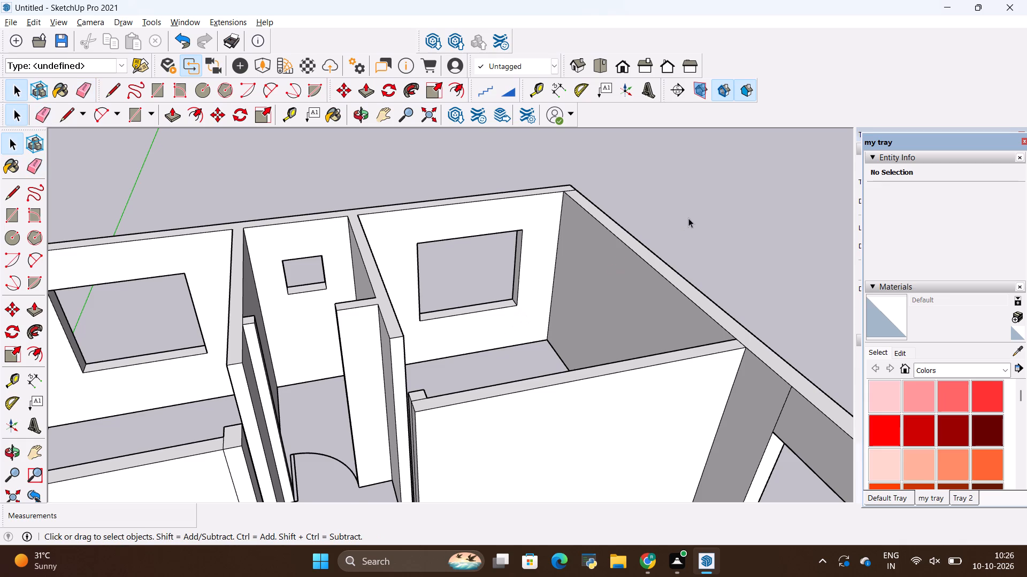
Erase the vertical seams above and below the hall window on the long side wall's inner face.
scroll(566, 236, "down", 4)
scroll(660, 341, "up", 1)
key("e")
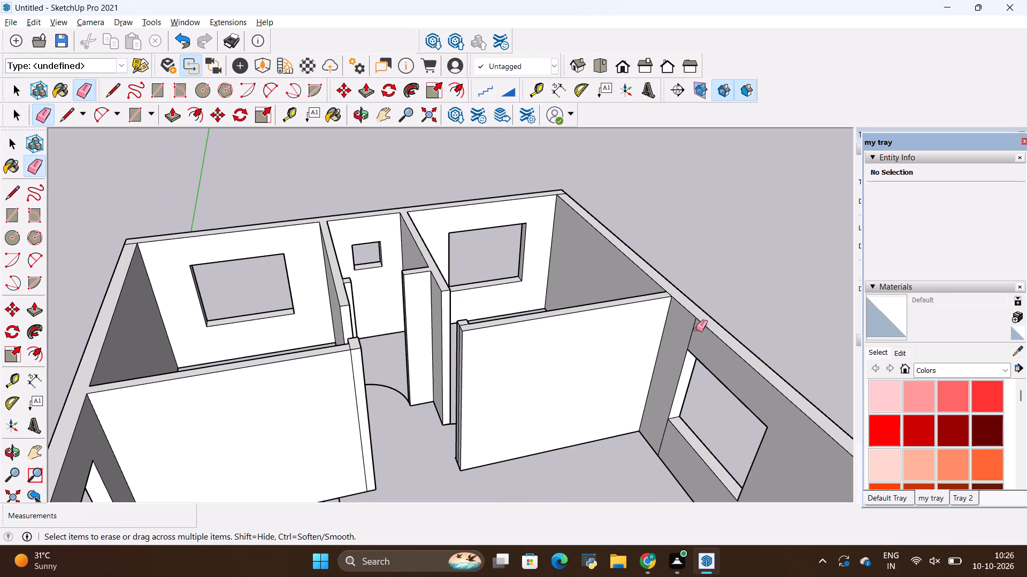
left_click_drag(695, 345, 687, 331)
left_click_drag(663, 452, 661, 445)
left_click_drag(661, 445, 656, 433)
key("space")
left_click(697, 254)
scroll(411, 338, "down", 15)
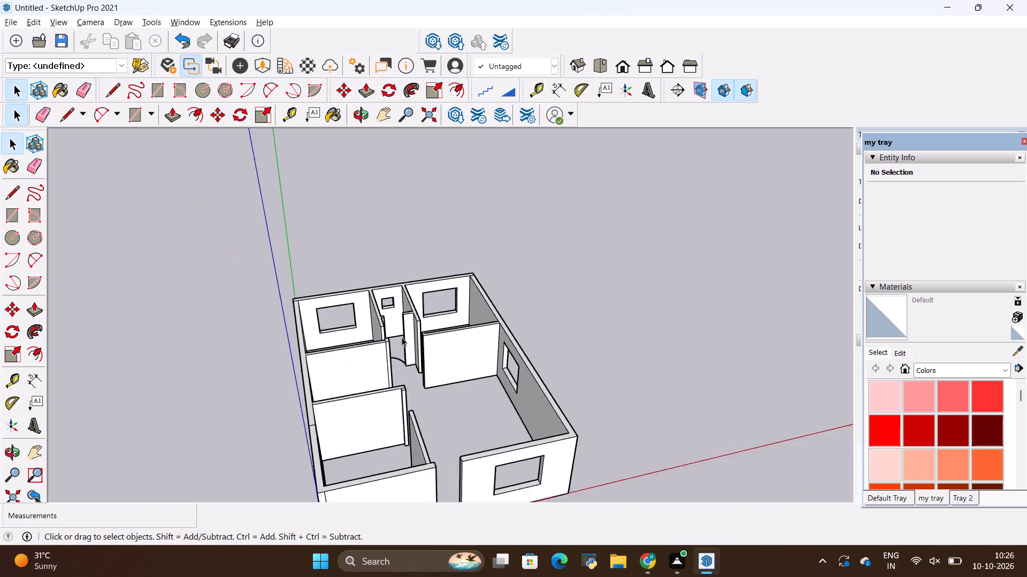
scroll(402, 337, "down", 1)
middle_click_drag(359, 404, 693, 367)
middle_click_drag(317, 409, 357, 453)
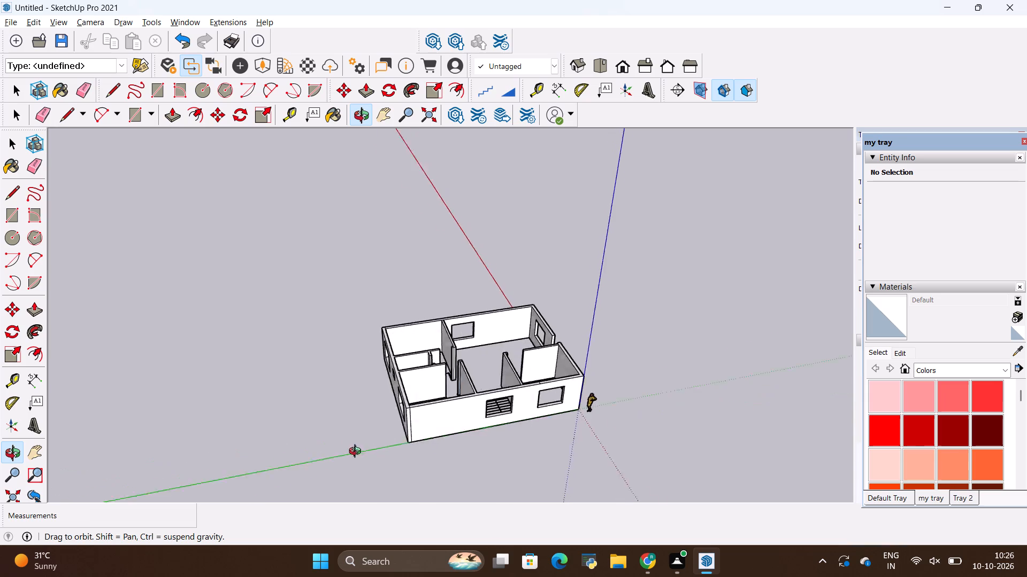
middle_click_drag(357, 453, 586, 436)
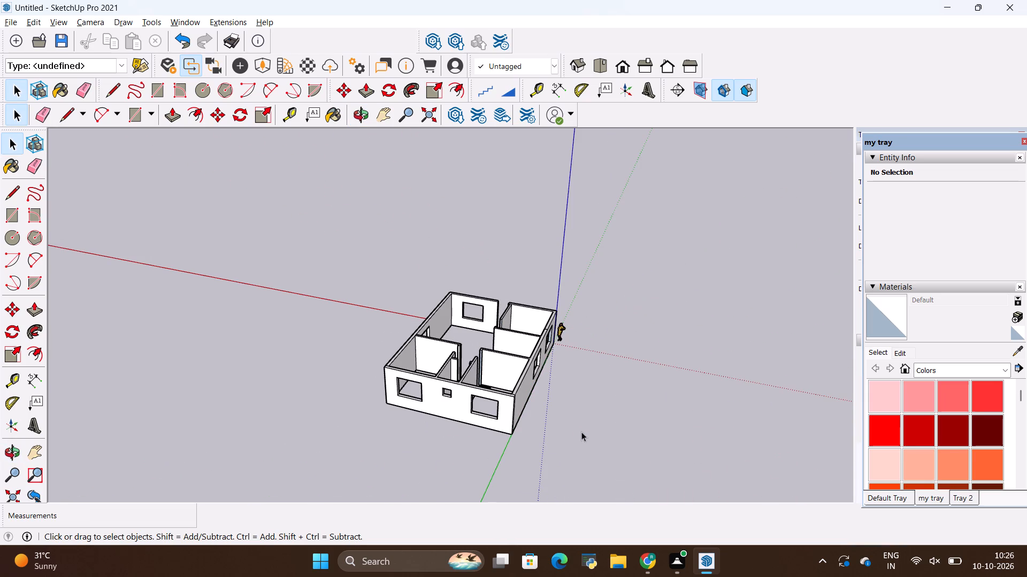
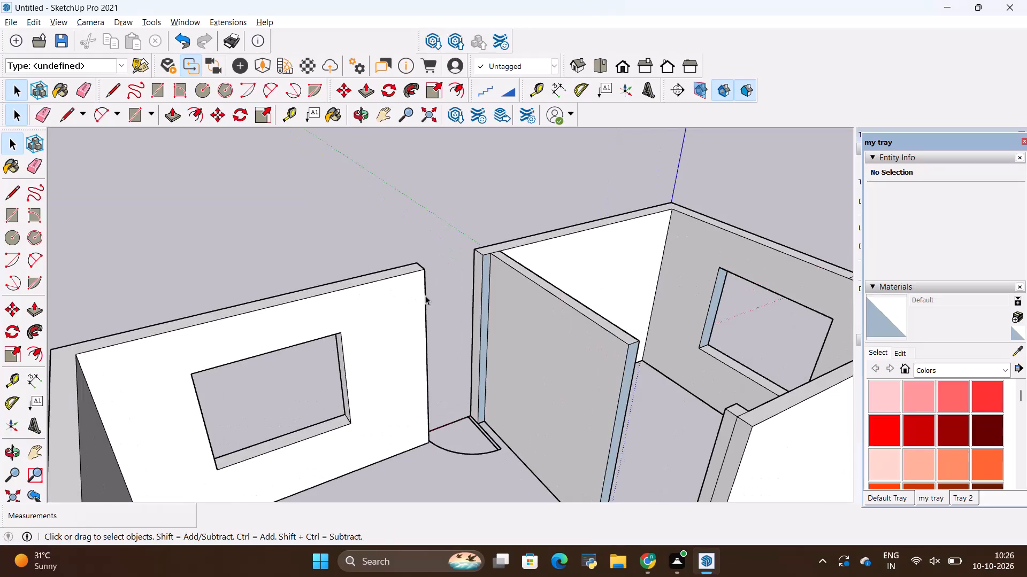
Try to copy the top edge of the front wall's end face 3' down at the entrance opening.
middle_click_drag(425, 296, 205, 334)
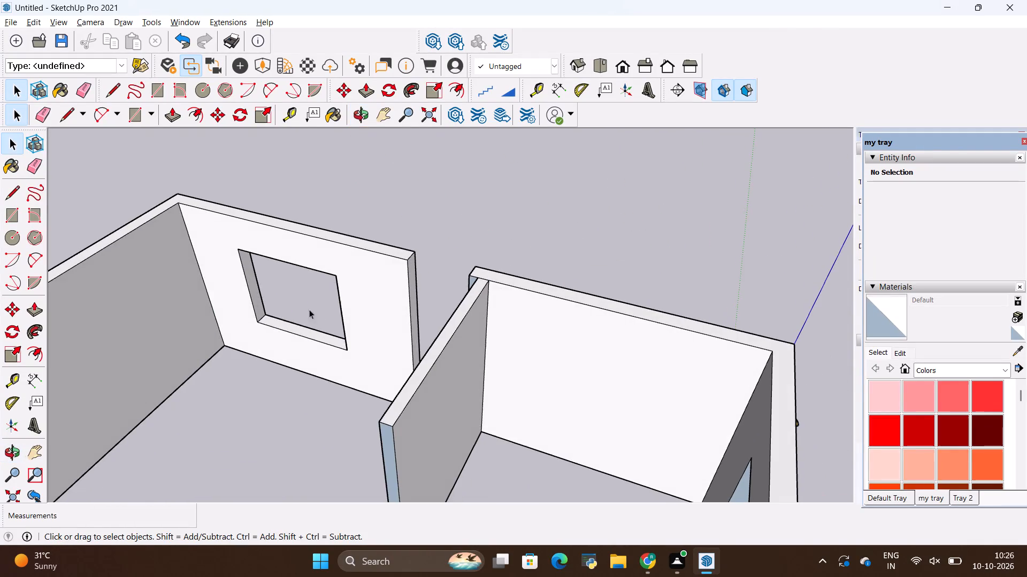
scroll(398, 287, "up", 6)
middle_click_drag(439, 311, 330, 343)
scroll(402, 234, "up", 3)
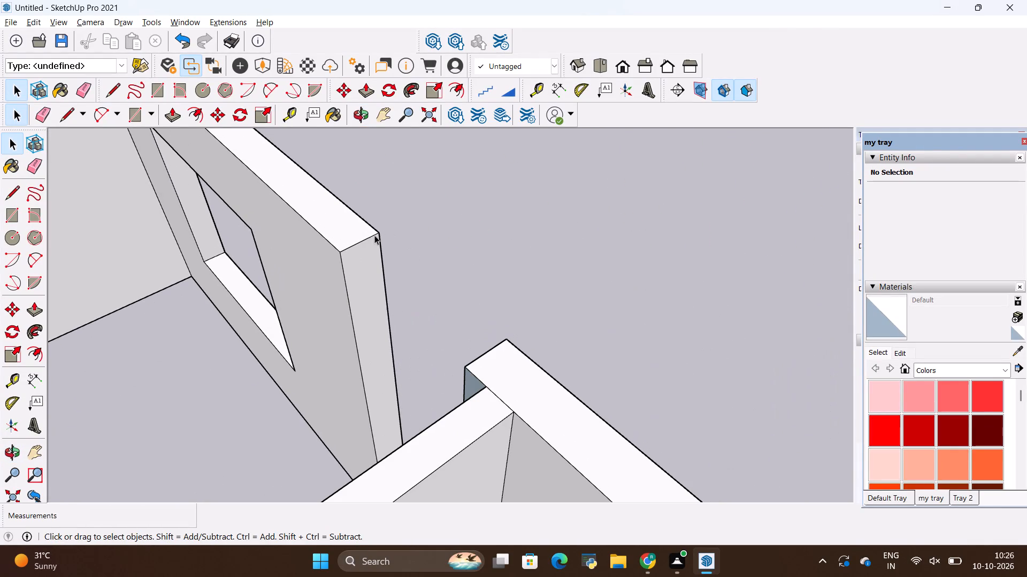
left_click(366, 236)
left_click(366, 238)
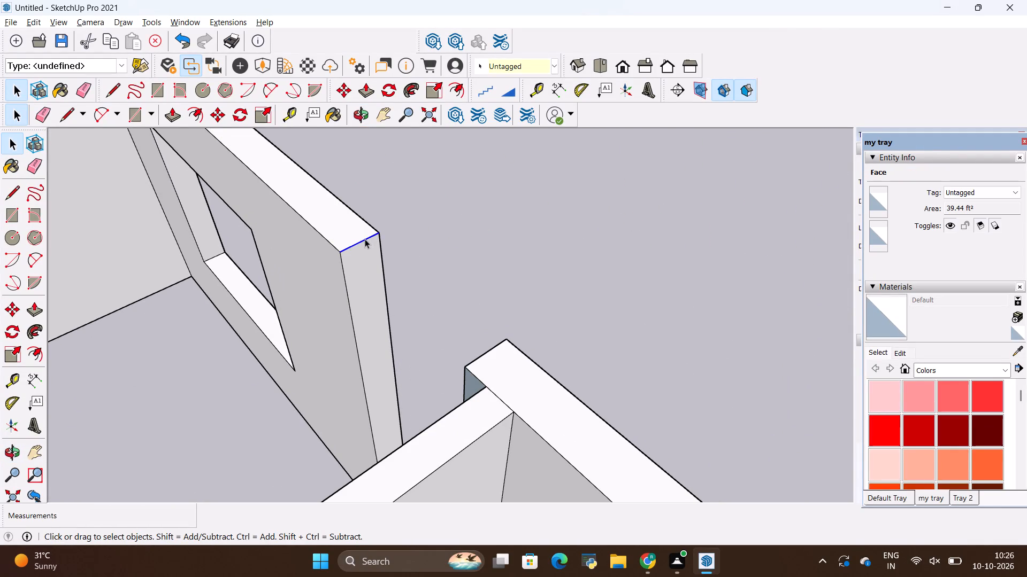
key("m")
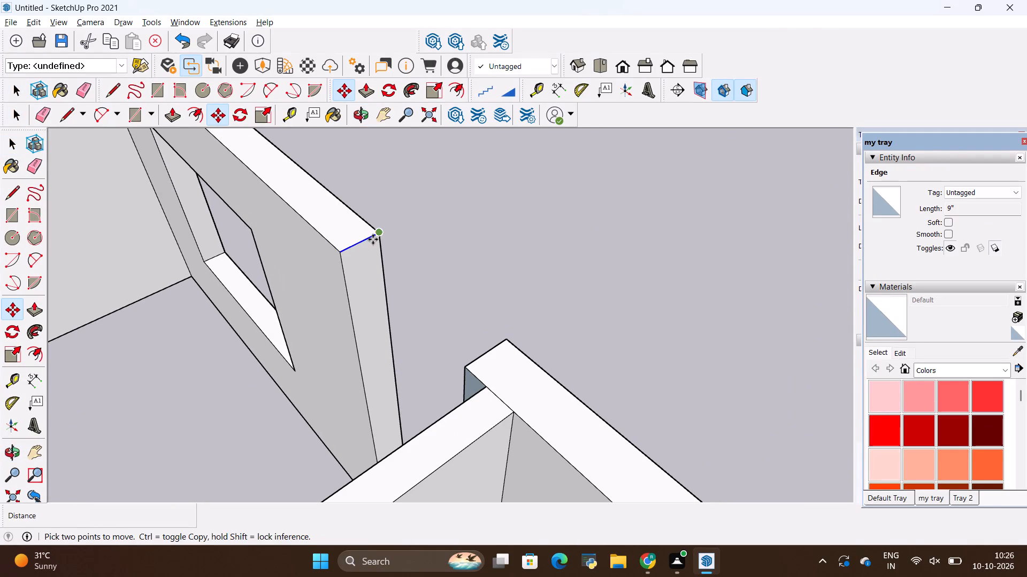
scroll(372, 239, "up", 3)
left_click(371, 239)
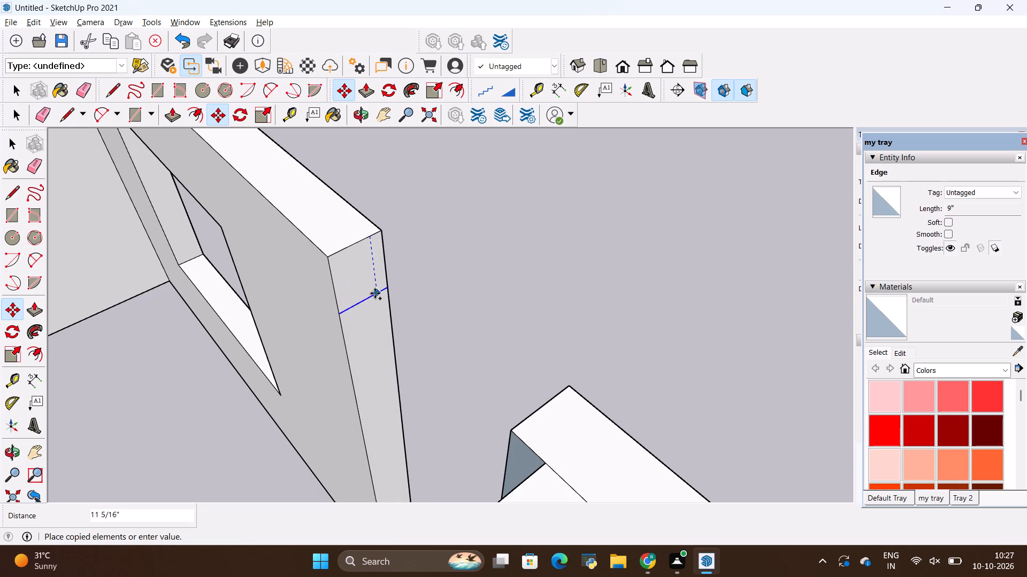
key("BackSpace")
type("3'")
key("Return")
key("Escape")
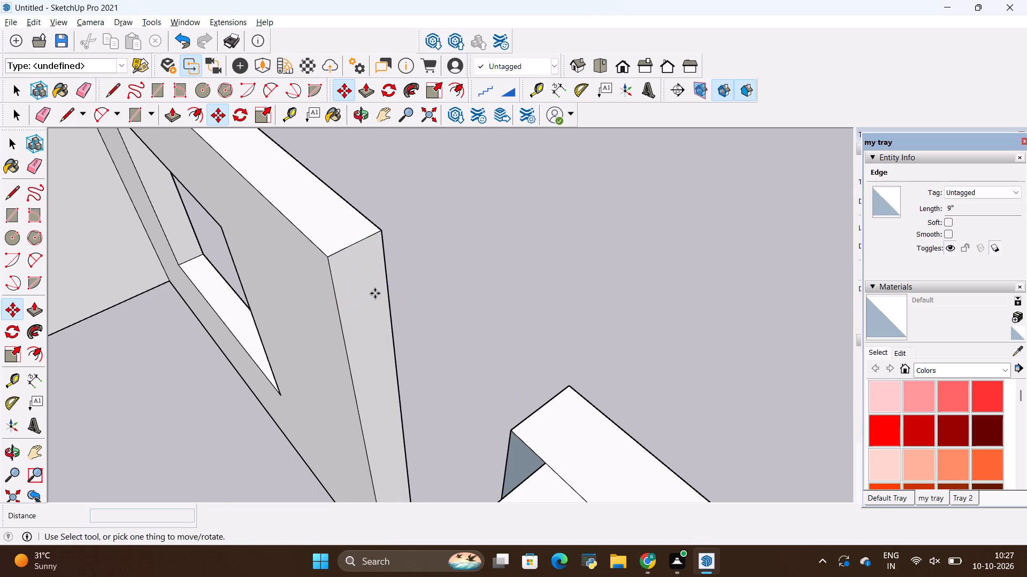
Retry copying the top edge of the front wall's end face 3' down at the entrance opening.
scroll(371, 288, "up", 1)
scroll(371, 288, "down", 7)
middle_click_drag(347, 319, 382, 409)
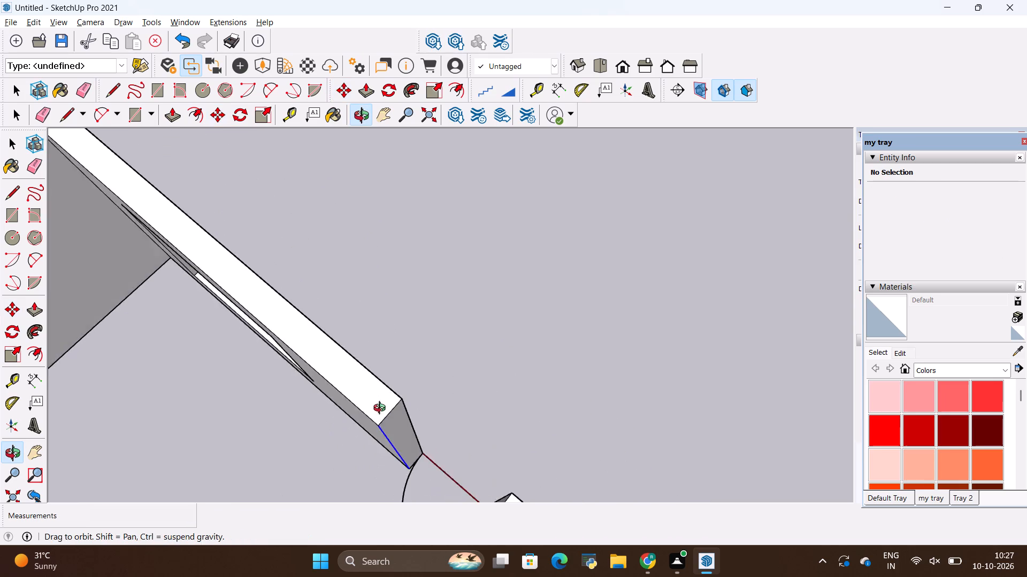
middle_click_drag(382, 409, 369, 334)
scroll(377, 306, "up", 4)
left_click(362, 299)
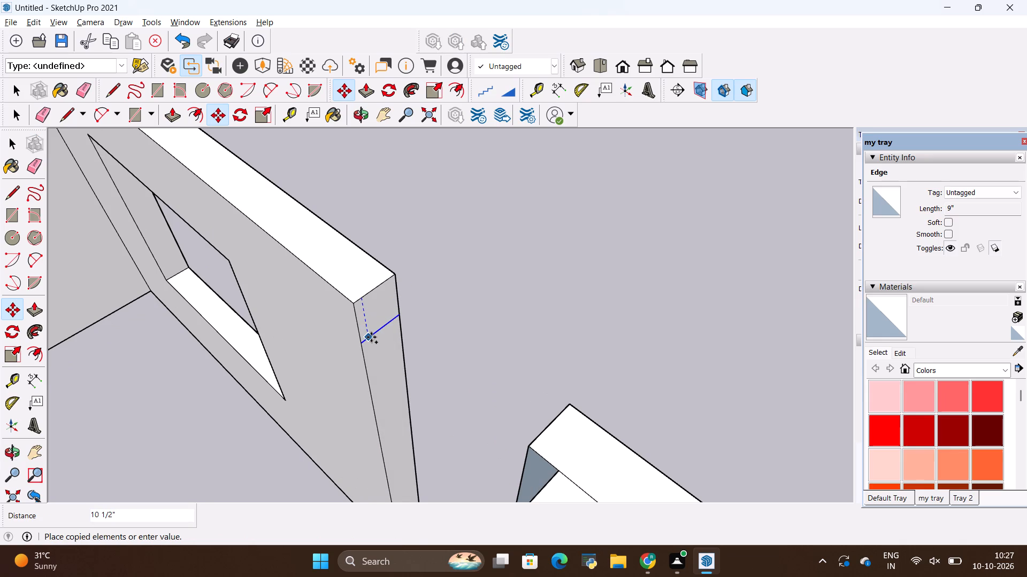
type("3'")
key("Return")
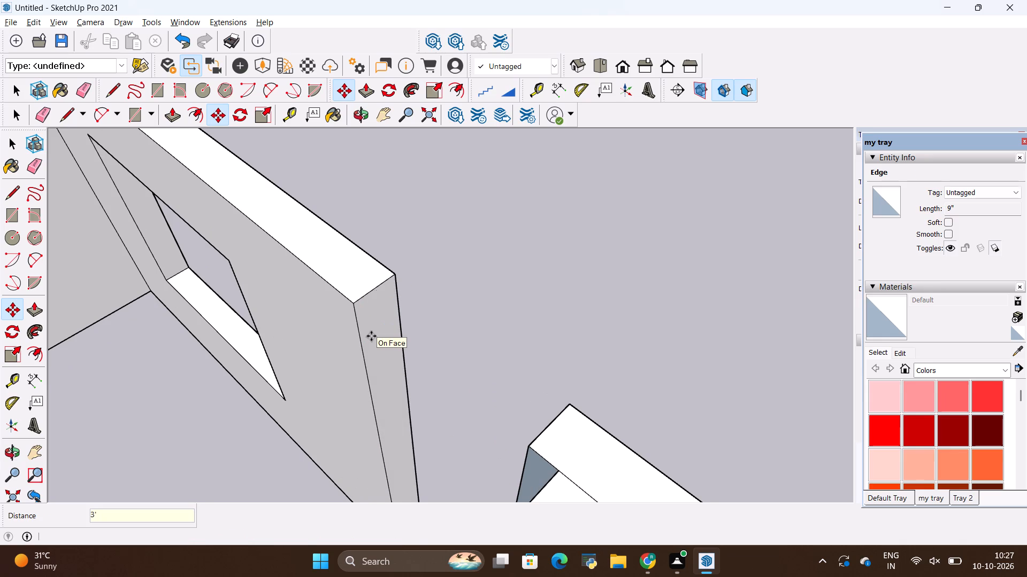
Copy the 9" top edge of the front wall's end face at the entrance opening 3' straight down.
scroll(372, 336, "down", 6)
middle_click_drag(366, 394, 431, 276)
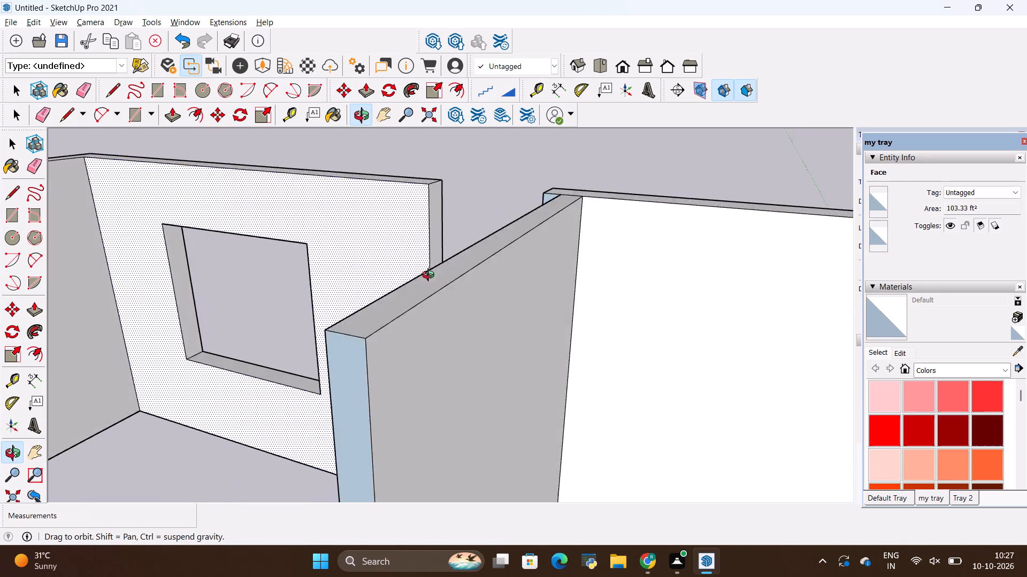
middle_click_drag(431, 276, 448, 318)
scroll(452, 260, "up", 8)
middle_click_drag(457, 308, 380, 308)
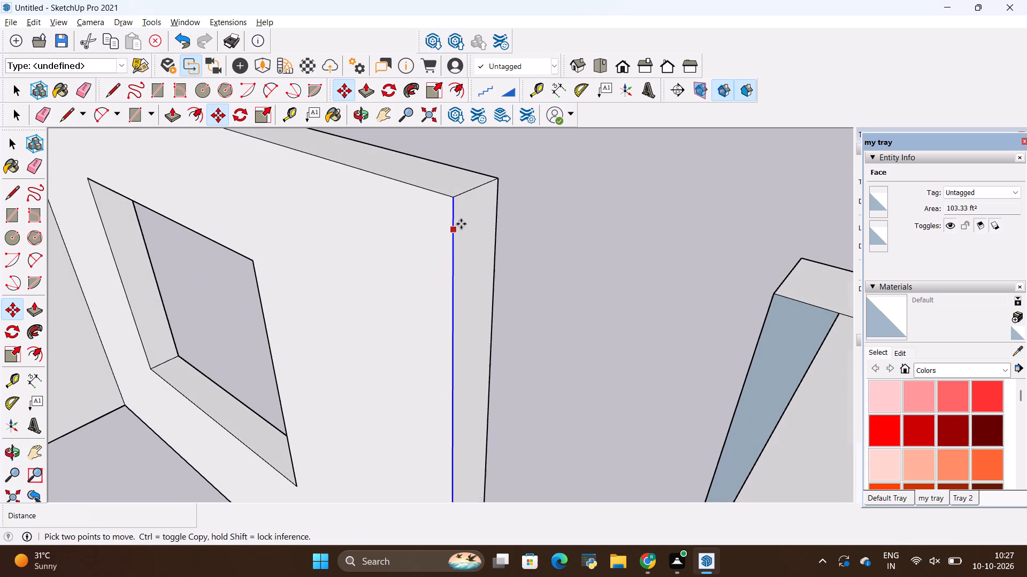
key("space")
left_click(461, 194)
key("m")
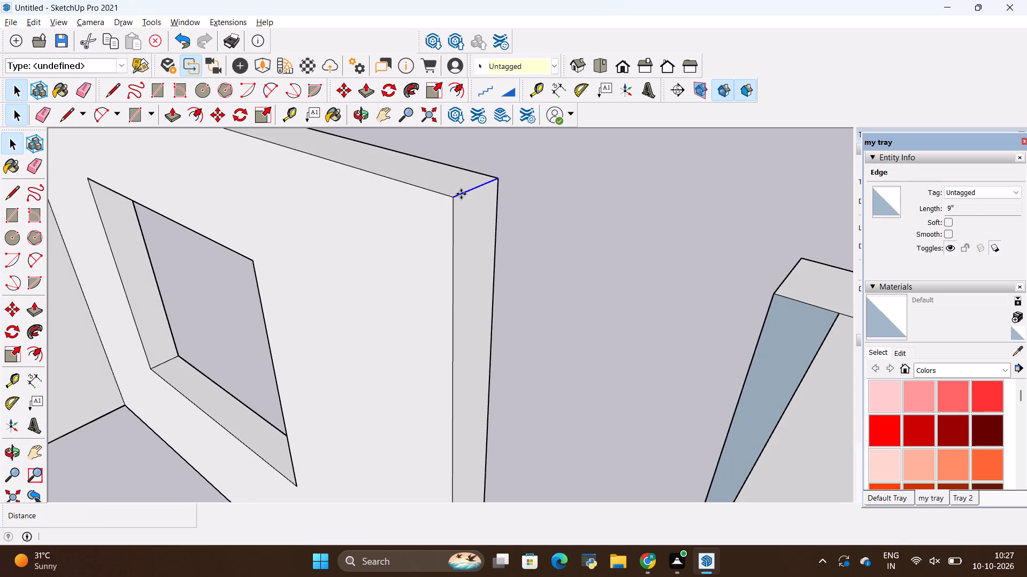
left_click(463, 194, "ctrl")
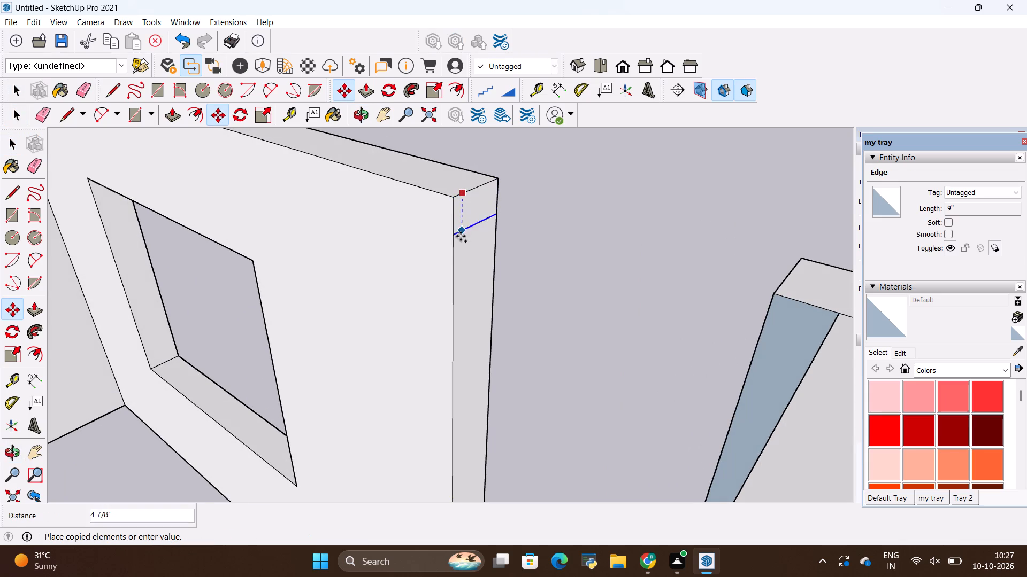
key("BackSpace")
type("3'")
key("Return")
Push/Pull the upper end face 3' across the entrance opening to the opposite wall end, forming the door lintel.
key("p")
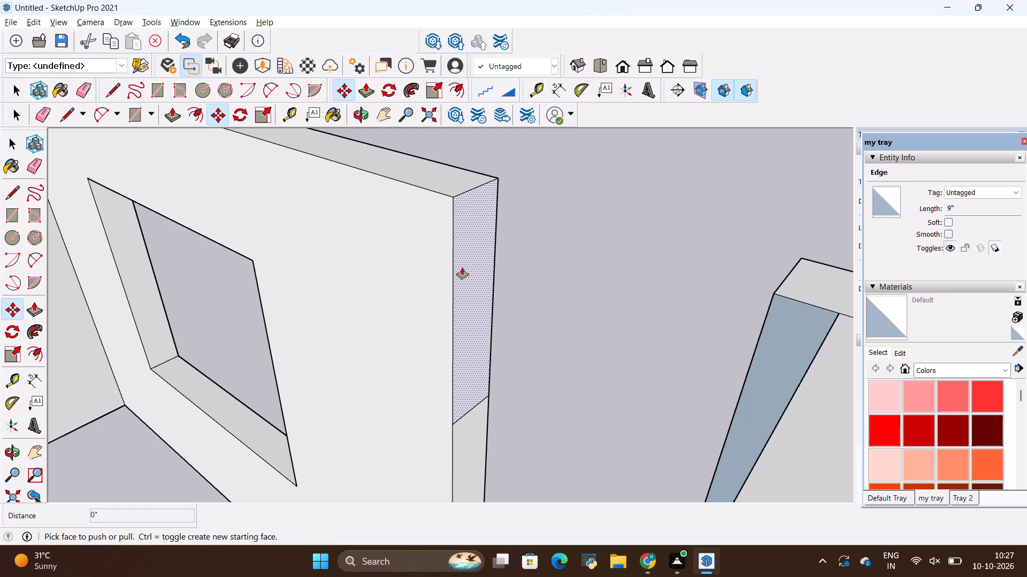
left_click(463, 270)
left_click(773, 295)
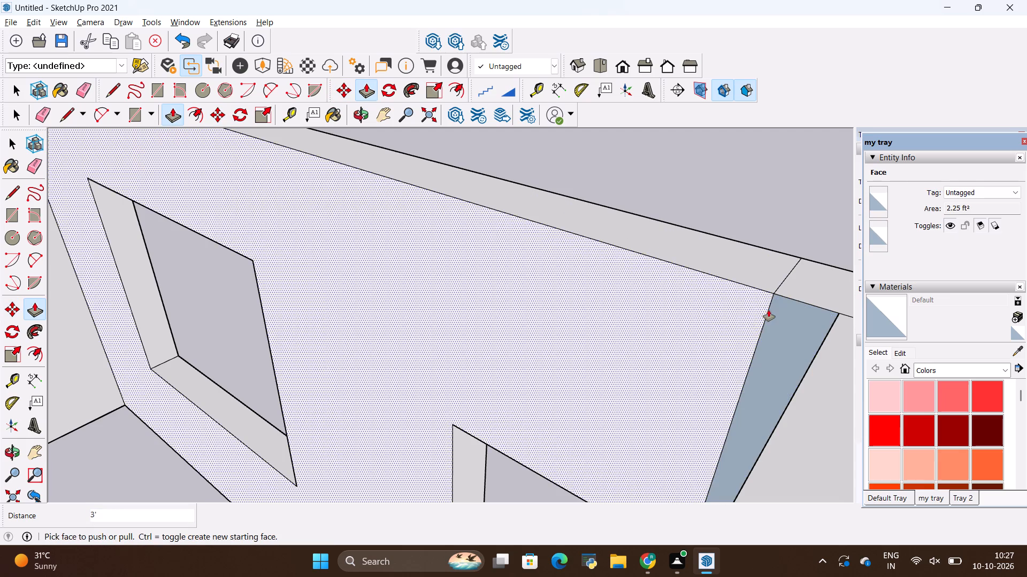
Reverse the narrow blue face between the entrance lintel and the adjoining partition wall.
scroll(720, 338, "down", 3)
middle_click_drag(657, 381, 787, 371)
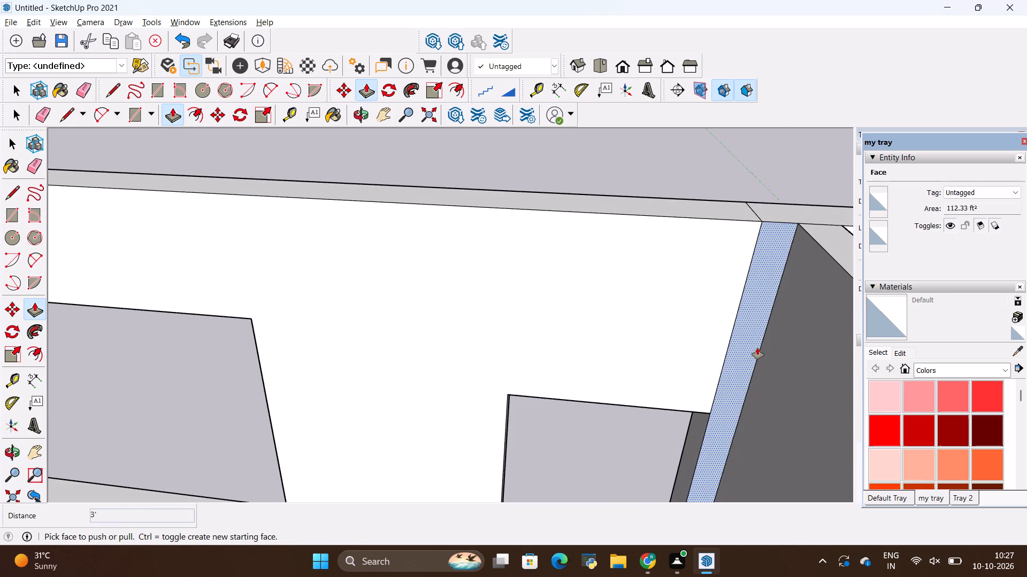
key("space")
right_click(752, 342)
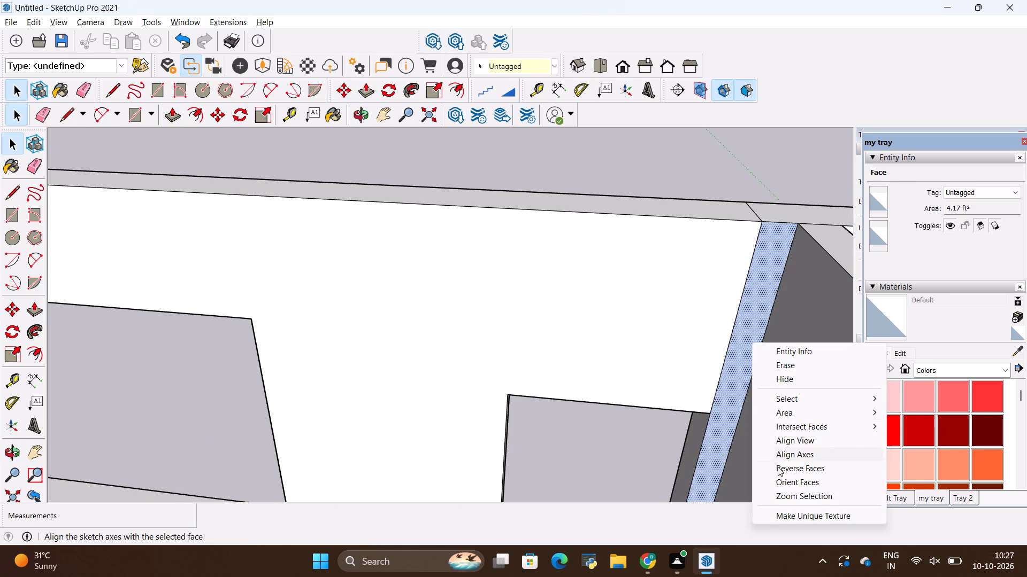
left_click(778, 469)
Erase the vertical seam beside the entrance lintel on the inner face and the short seam on the wall's top.
key("e")
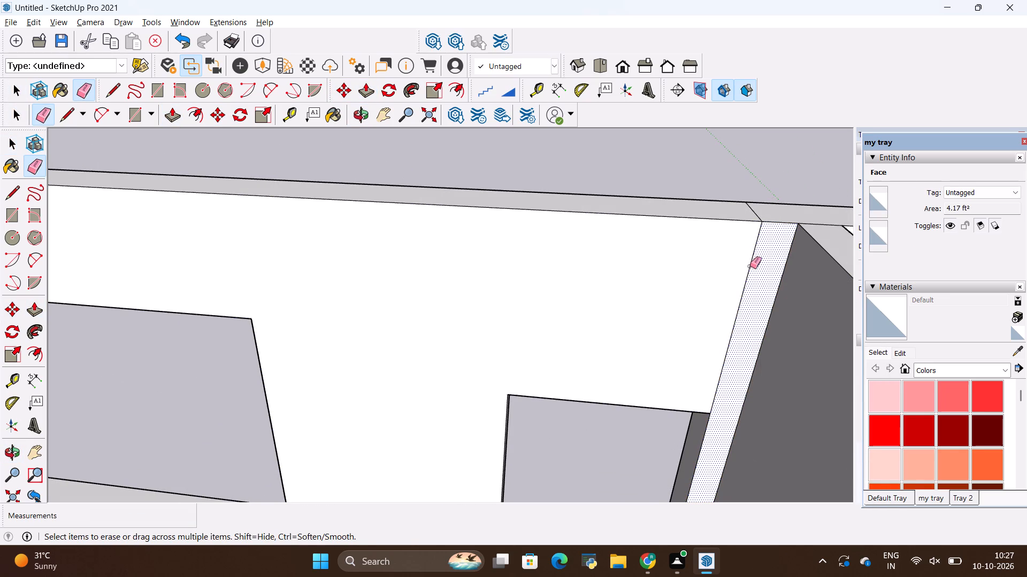
left_click(751, 270)
scroll(773, 198, "down", 1)
scroll(765, 205, "up", 4)
left_click_drag(764, 206, 735, 213)
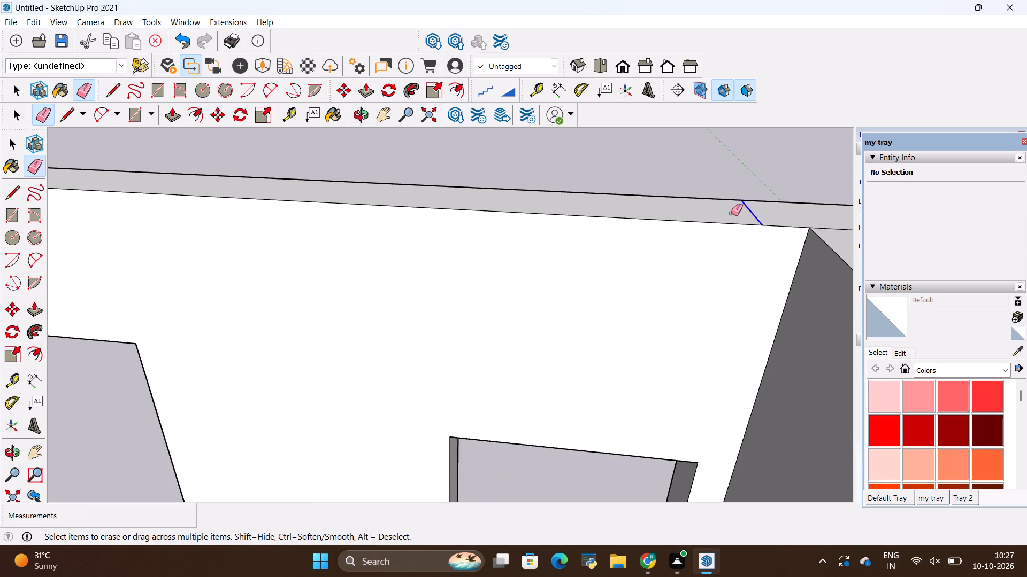
key("space")
left_click(698, 173)
Erase the vertical seam above the entrance door on the front wall's outer face.
scroll(451, 202, "down", 10)
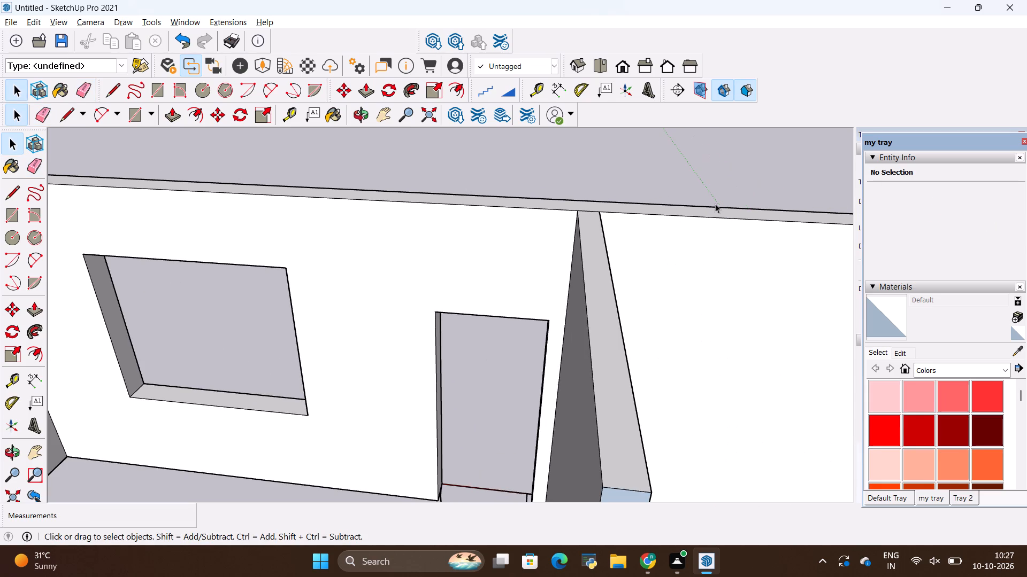
middle_click_drag(716, 204, 110, 235)
scroll(191, 211, "down", 1)
key("e")
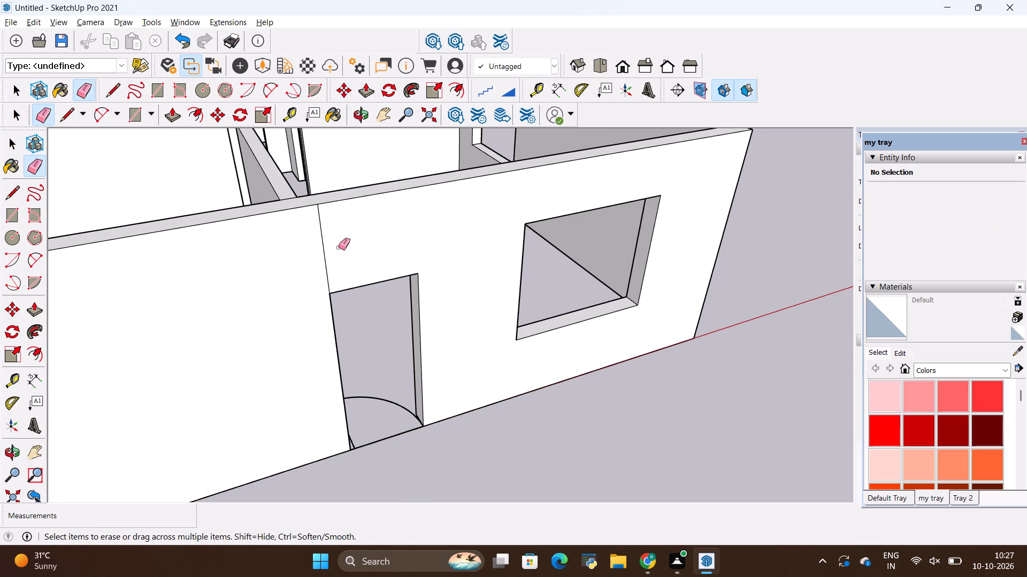
left_click_drag(339, 247, 286, 259)
key("space")
left_click(342, 237)
Examine the whole house from several sides, checking the walls, openings and remaining seams.
scroll(343, 243, "down", 14)
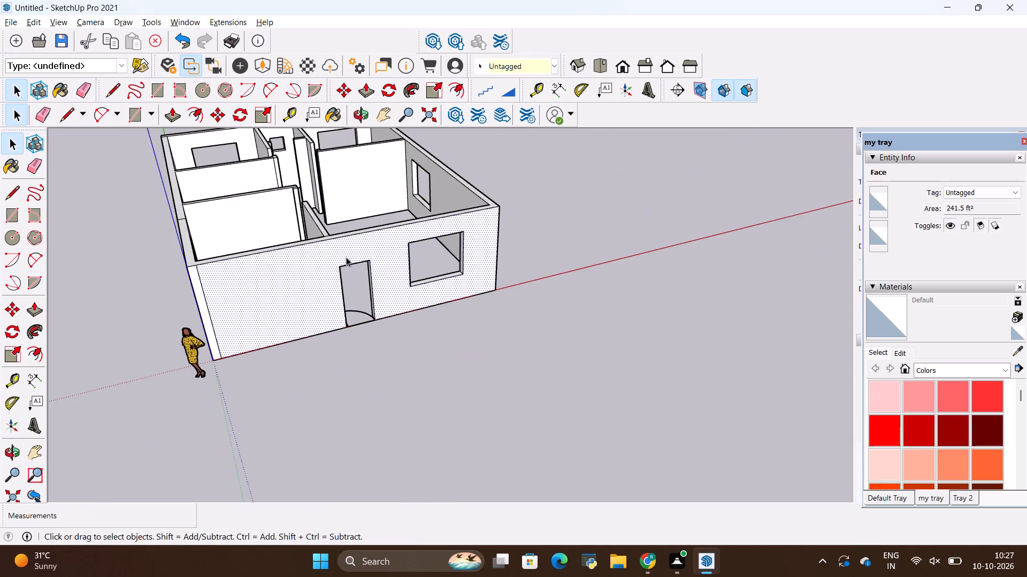
scroll(346, 257, "down", 5)
middle_click_drag(233, 174, 528, 202)
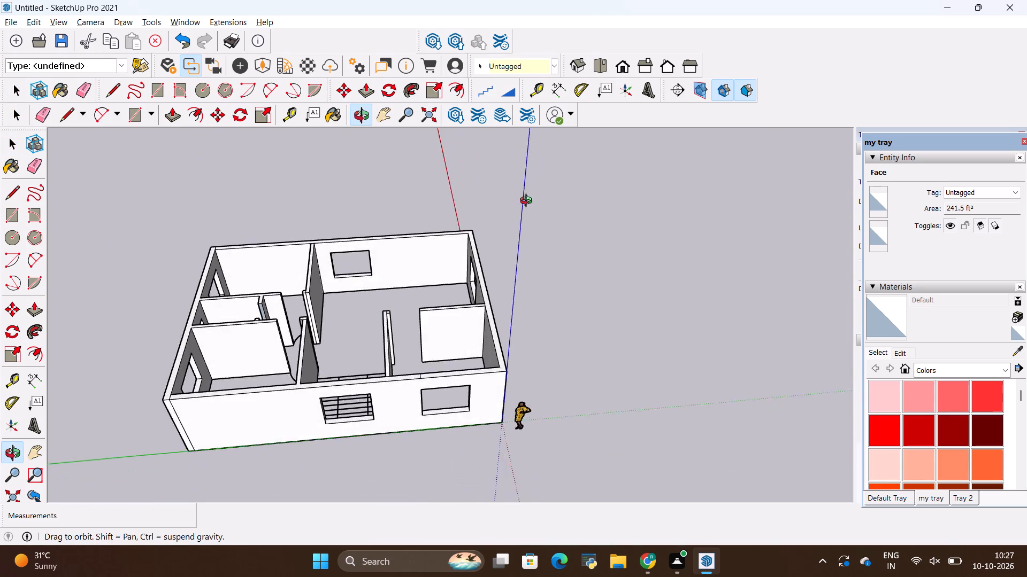
middle_click_drag(528, 202, 154, 196)
scroll(604, 336, "down", 6)
middle_click_drag(661, 325, 547, 333)
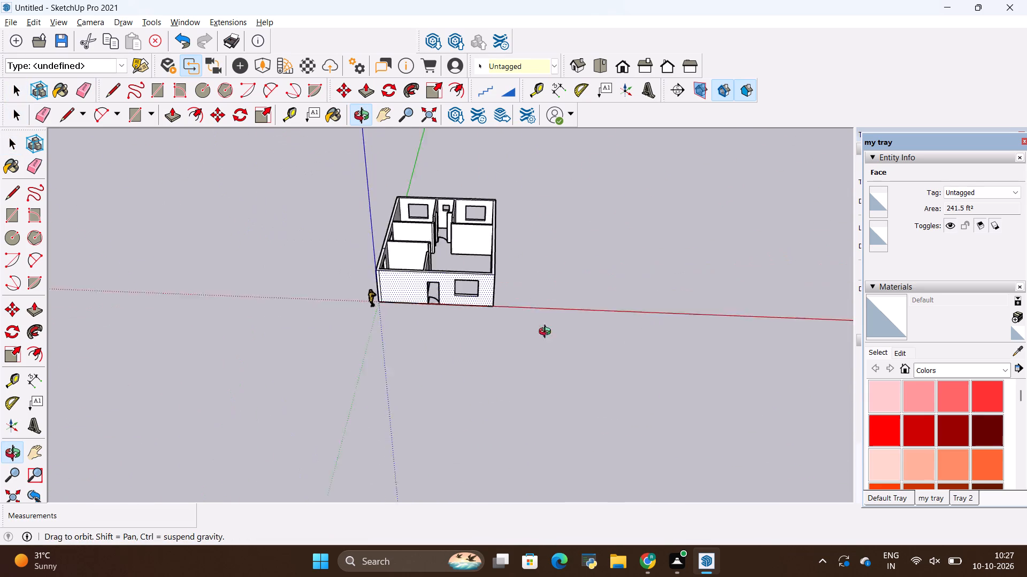
middle_click_drag(547, 333, 280, 246)
scroll(484, 216, "up", 11)
scroll(455, 284, "down", 4)
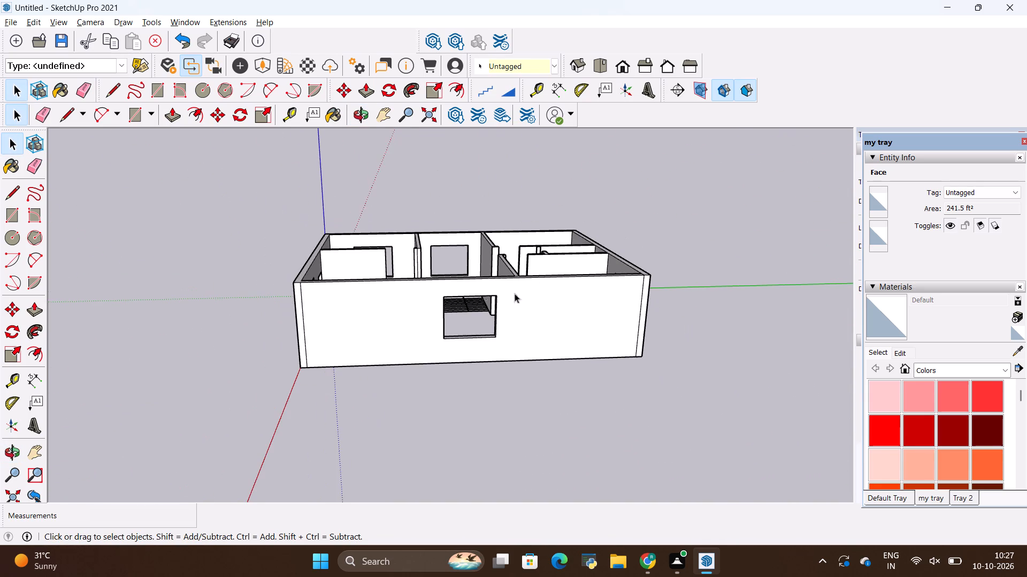
middle_click_drag(553, 294, 553, 344)
scroll(514, 222, "up", 9)
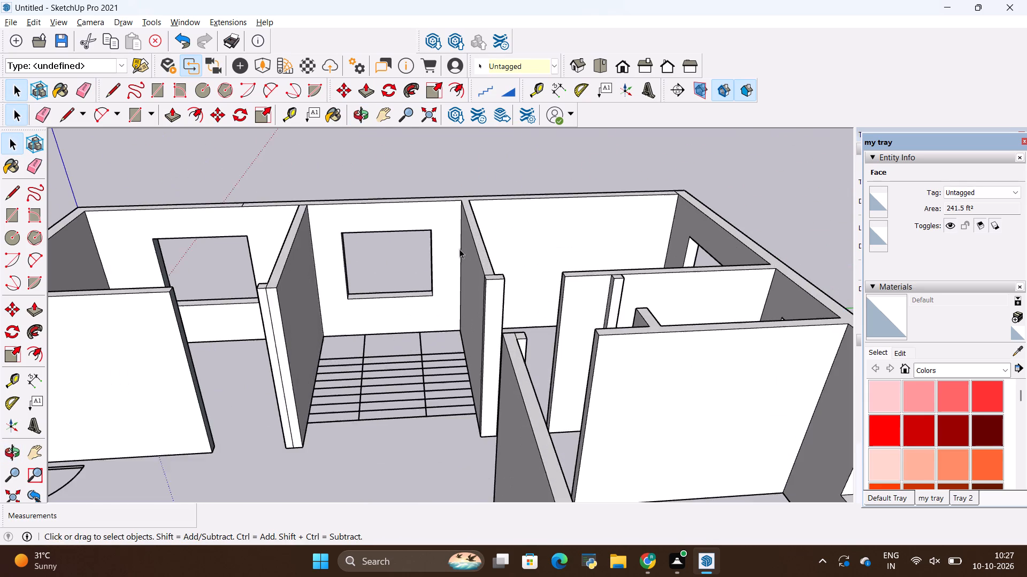
scroll(459, 249, "down", 5)
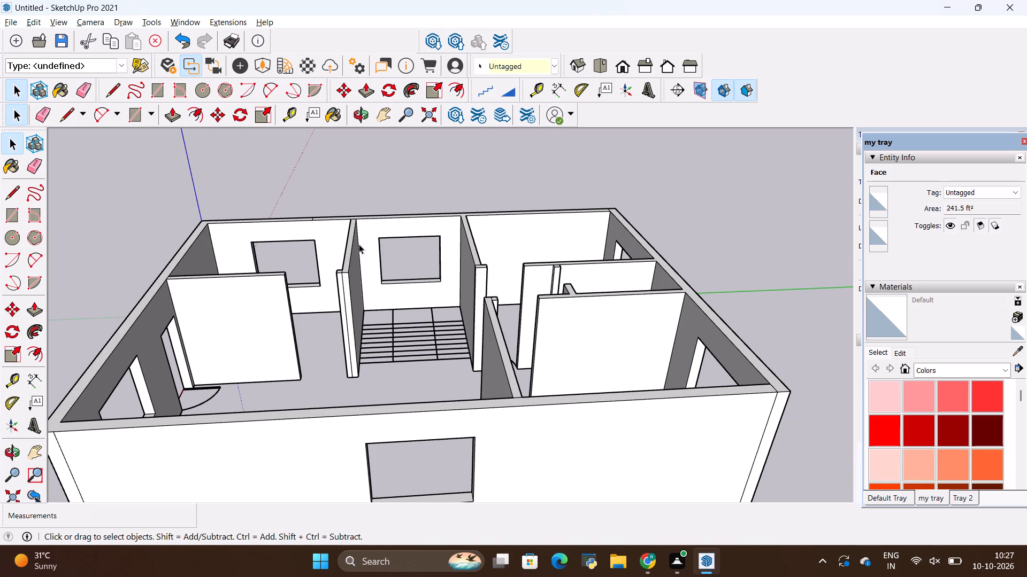
scroll(375, 235, "down", 6)
scroll(355, 237, "up", 7)
scroll(361, 245, "down", 10)
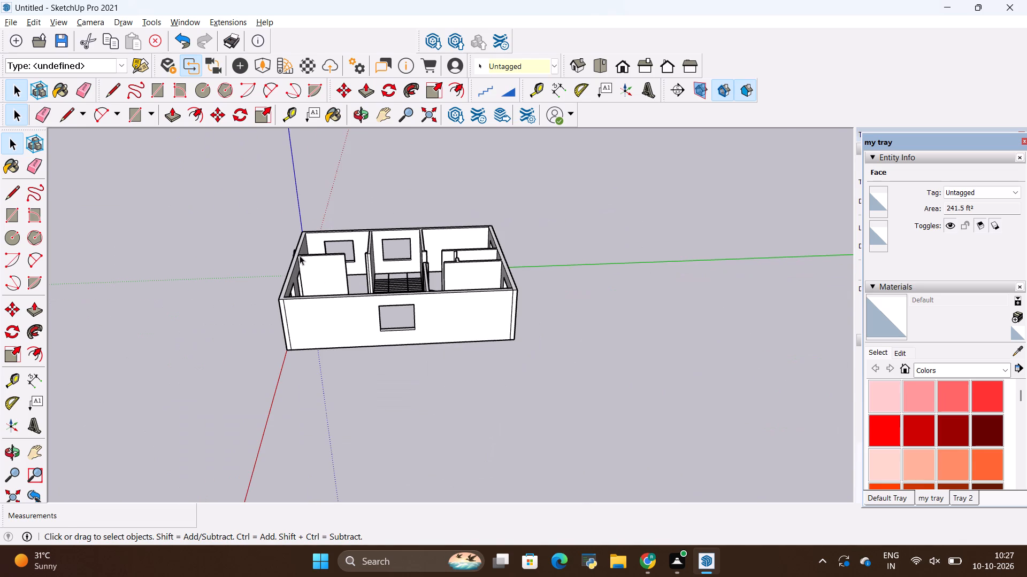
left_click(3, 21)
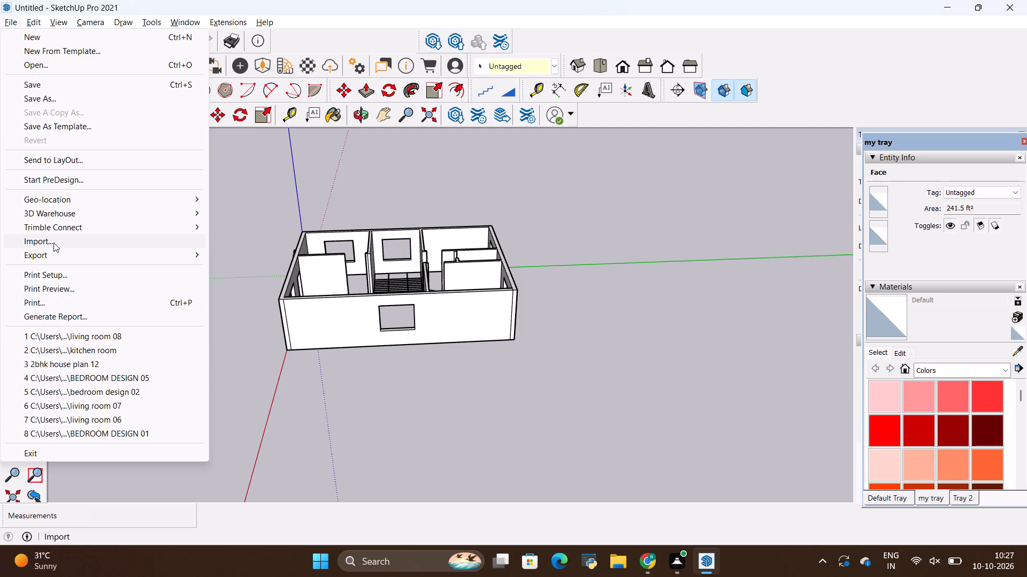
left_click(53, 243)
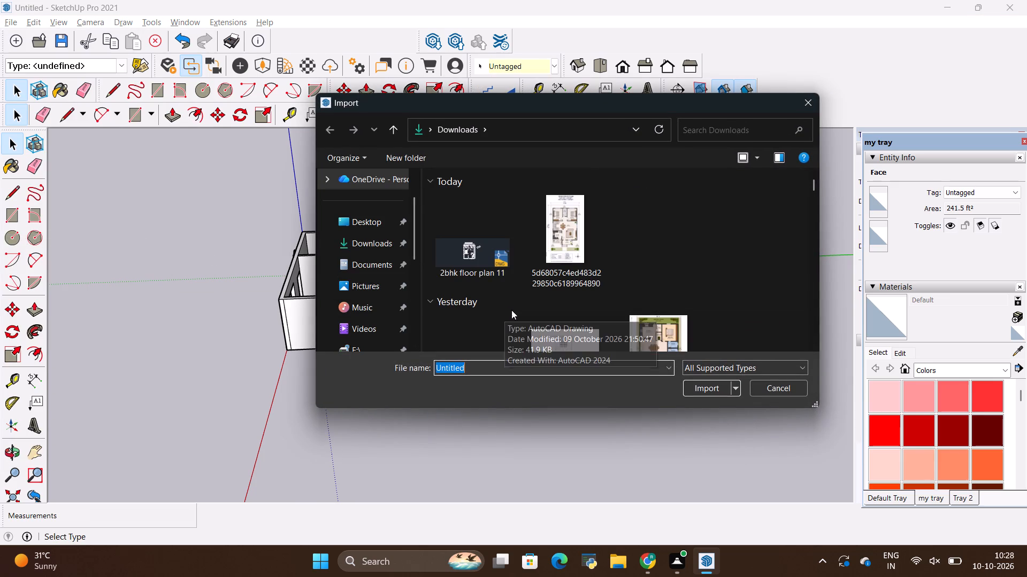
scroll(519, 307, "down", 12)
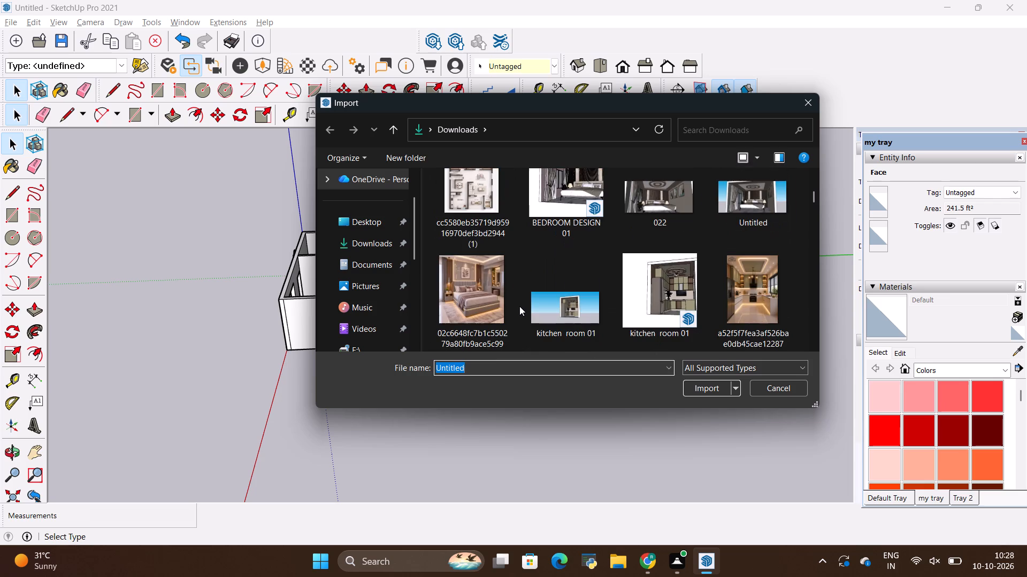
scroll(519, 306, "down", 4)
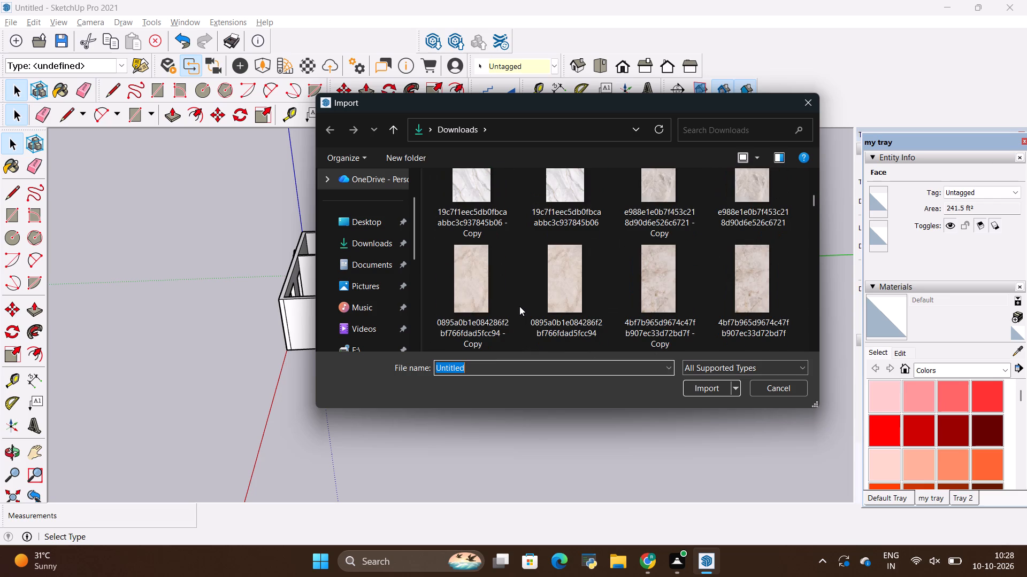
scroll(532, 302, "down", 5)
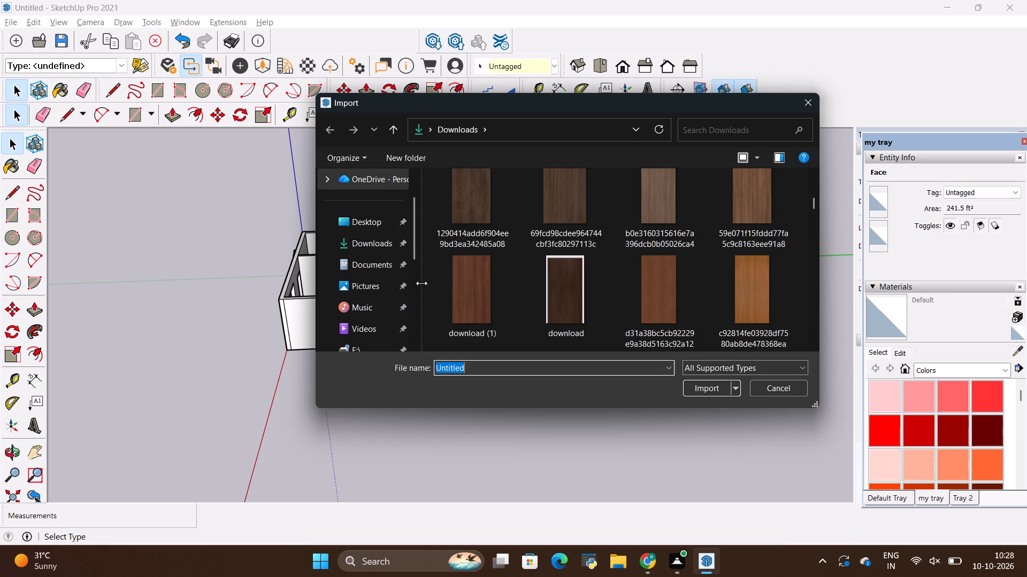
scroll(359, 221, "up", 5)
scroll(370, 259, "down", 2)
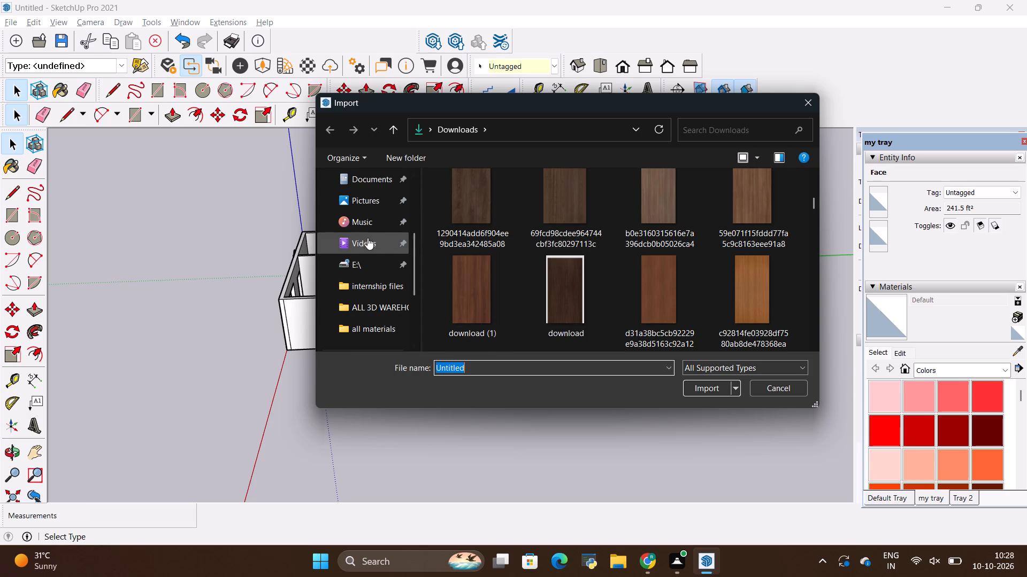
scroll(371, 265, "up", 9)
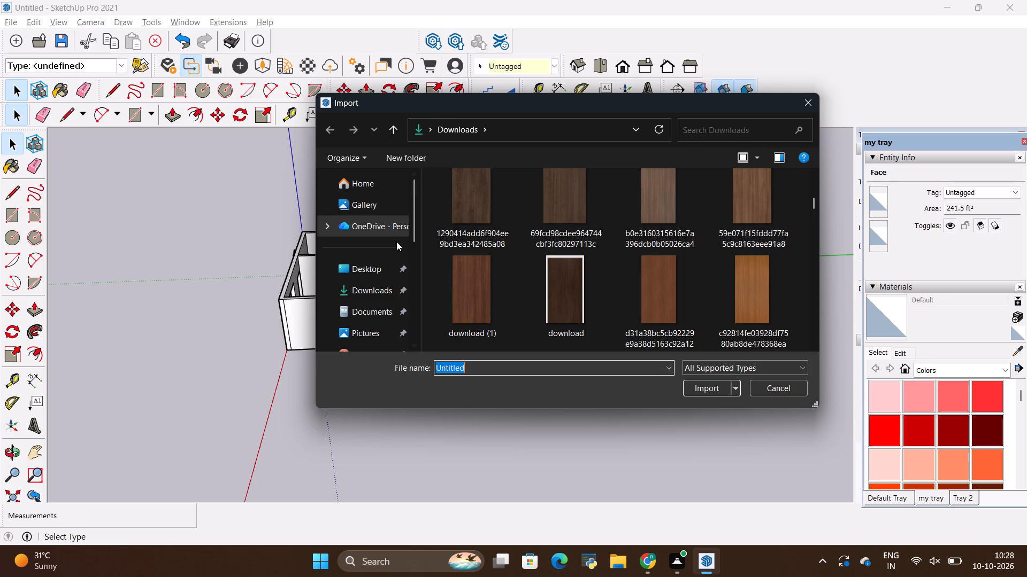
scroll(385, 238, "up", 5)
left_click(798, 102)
Import the Janela window model from the ALL 3D WAREHOUSE ITEMS folder and place it outside the house near a corner.
left_click(4, 17)
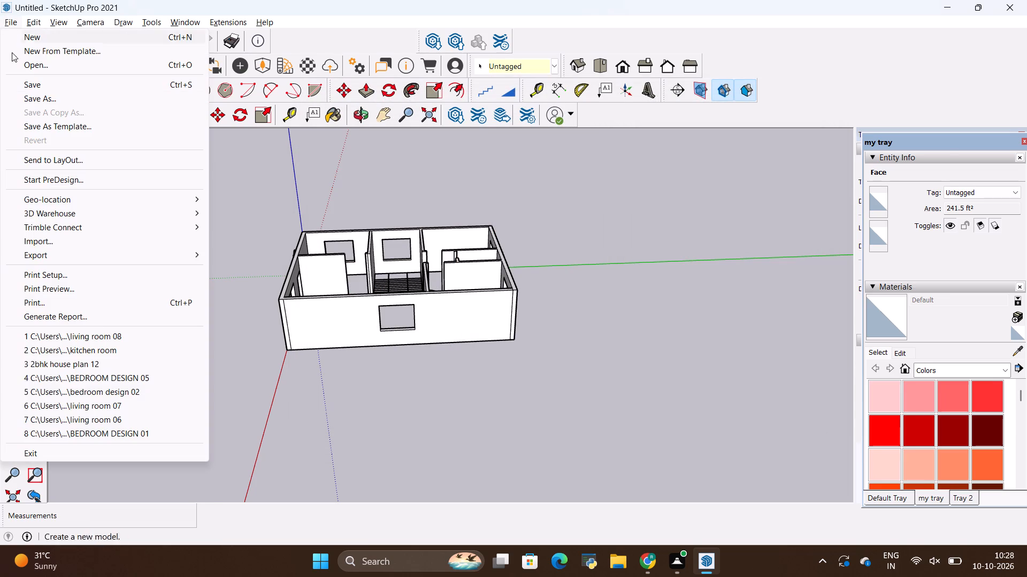
left_click(37, 240)
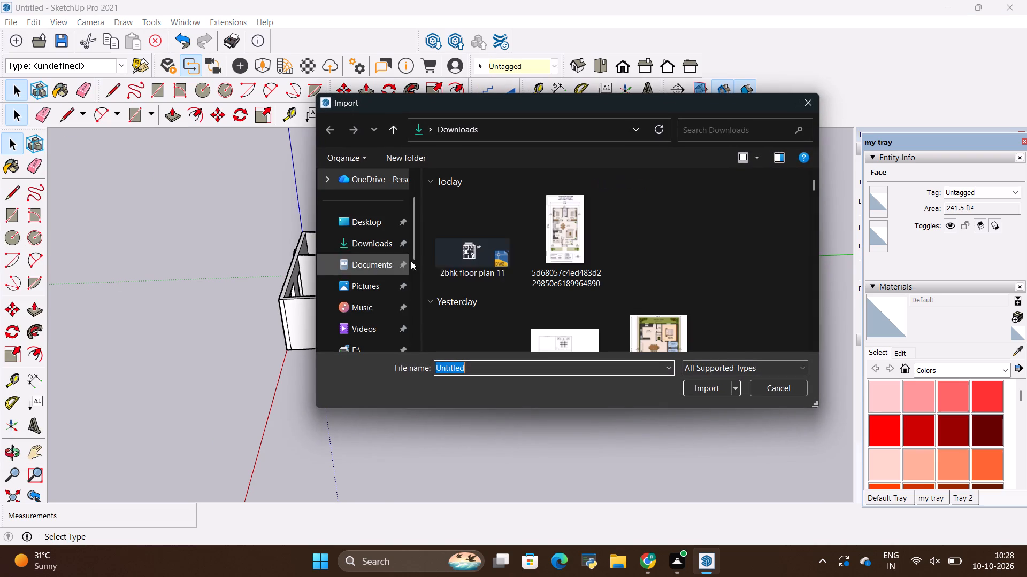
scroll(472, 255, "down", 2)
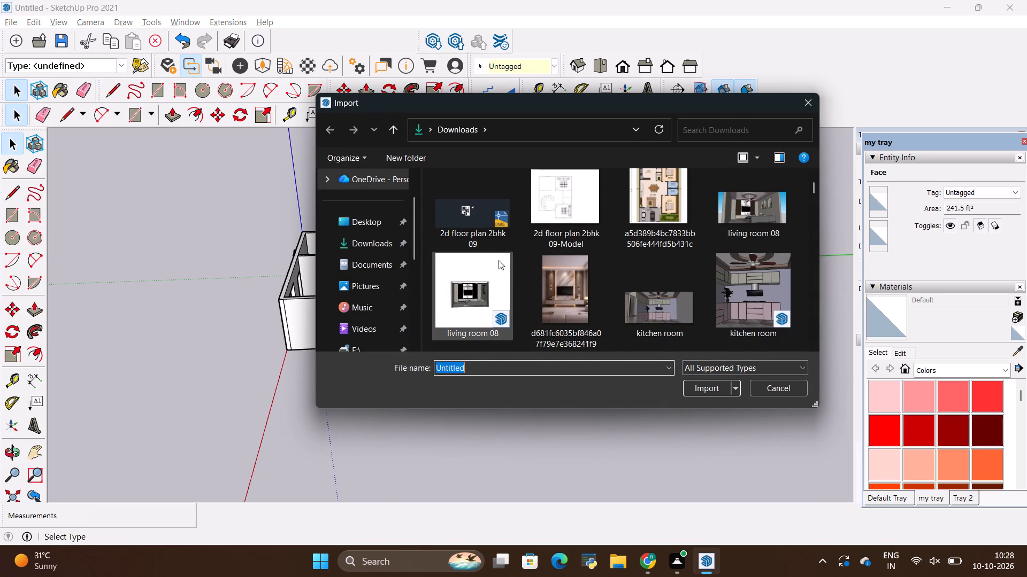
scroll(516, 256, "up", 5)
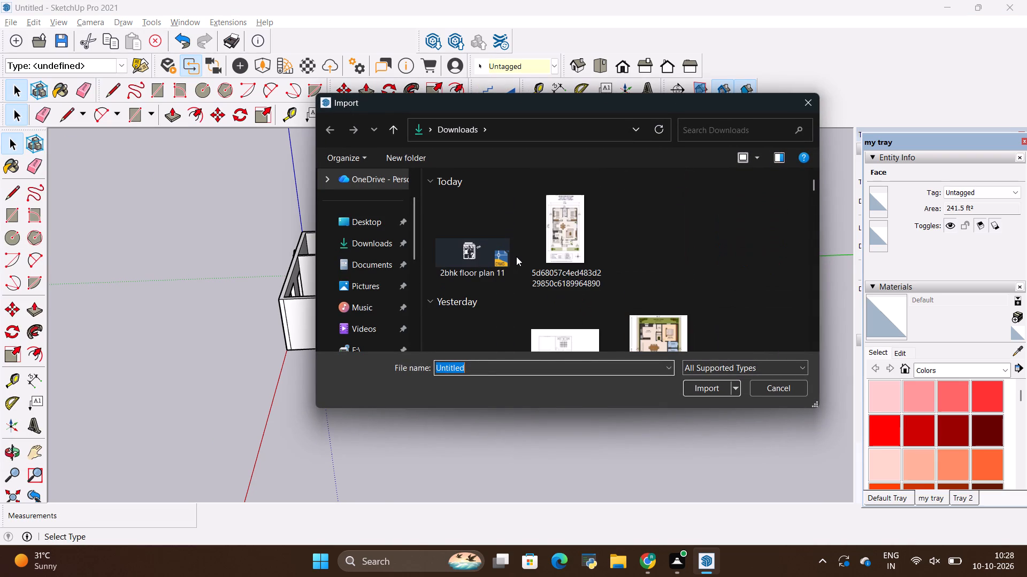
scroll(516, 256, "down", 3)
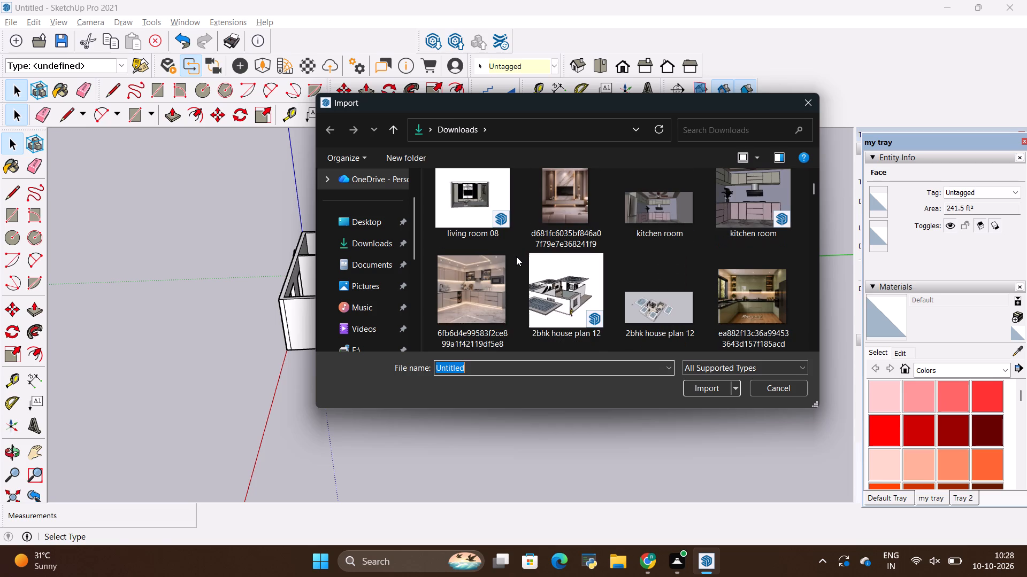
scroll(516, 256, "down", 3)
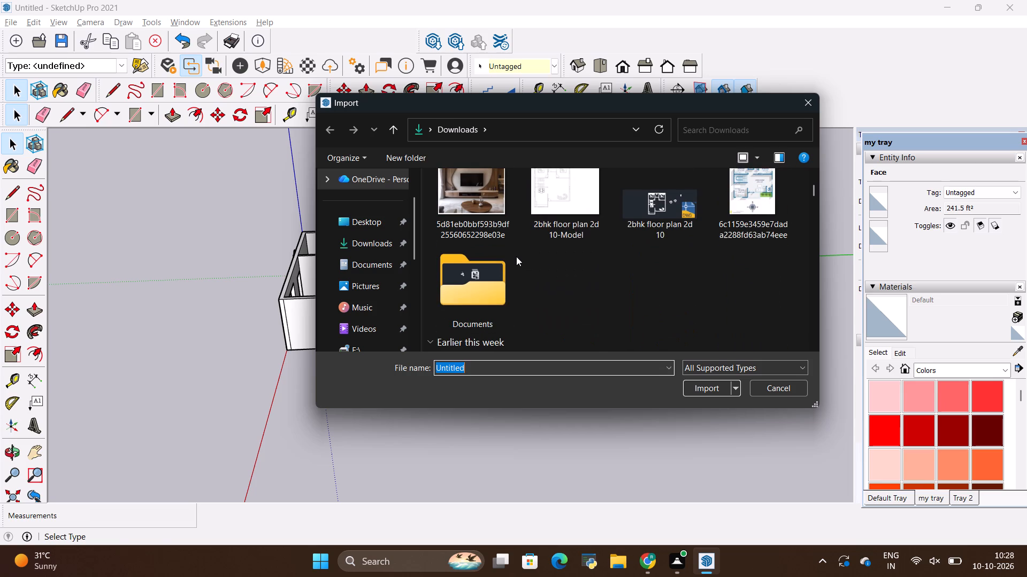
scroll(516, 256, "up", 7)
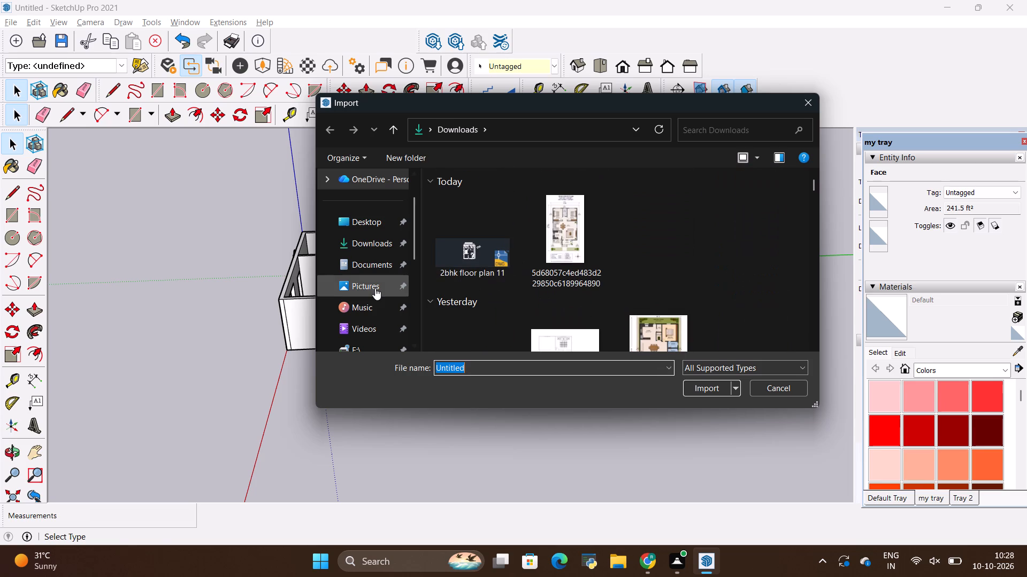
scroll(379, 288, "down", 2)
left_click(376, 271)
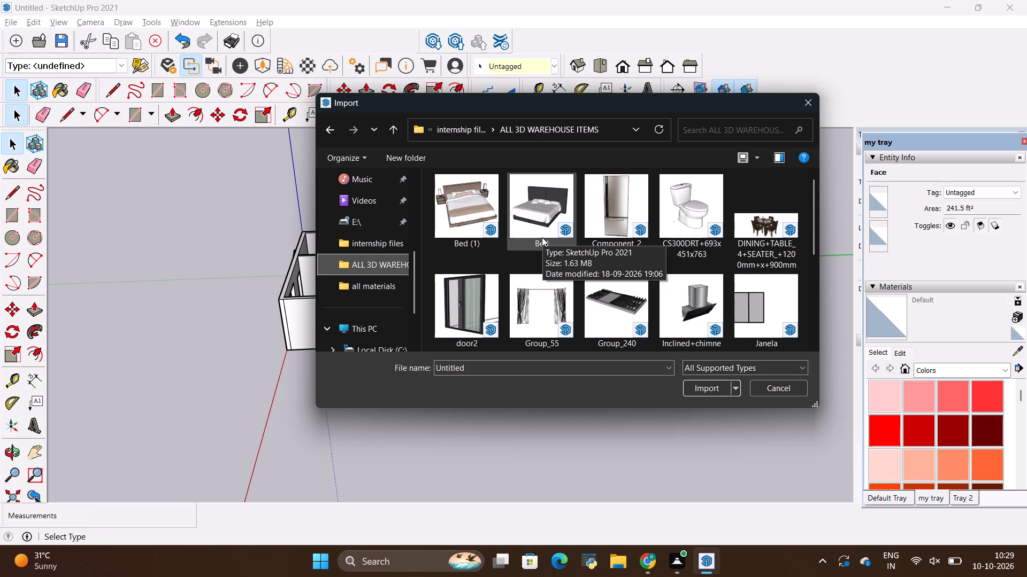
scroll(607, 249, "down", 2)
scroll(536, 332, "up", 3)
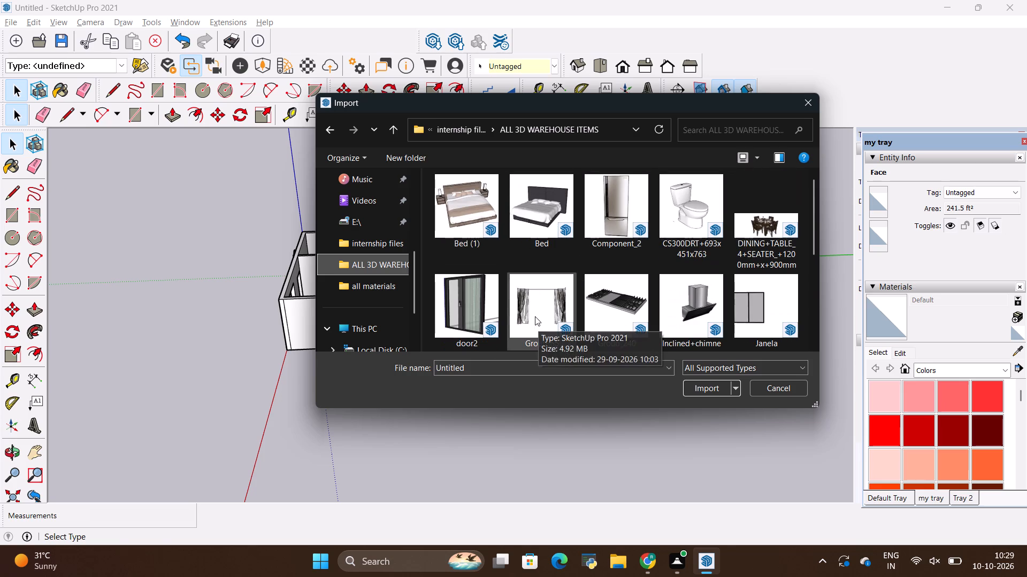
left_click(741, 307)
left_click(702, 390)
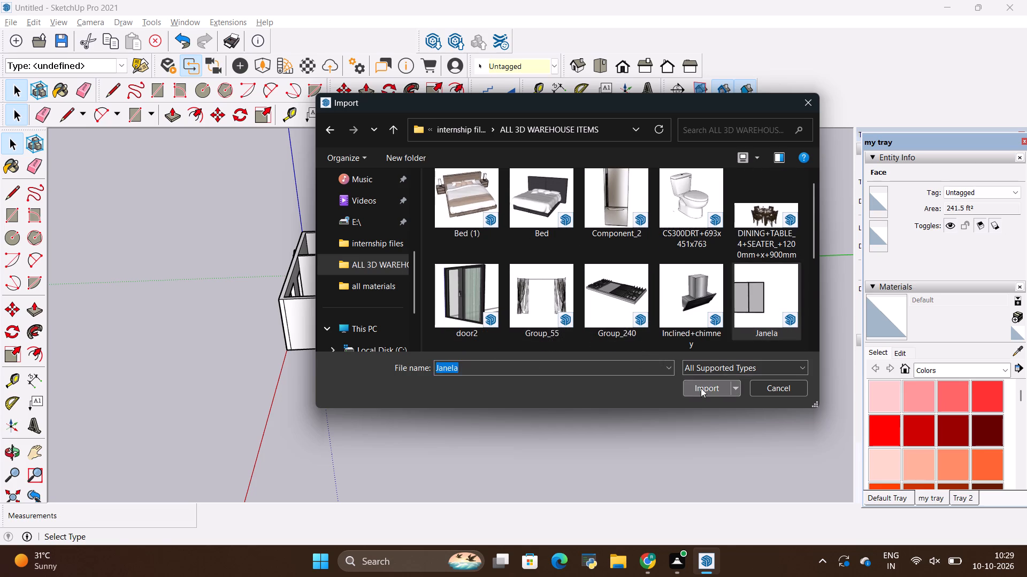
left_click(499, 371)
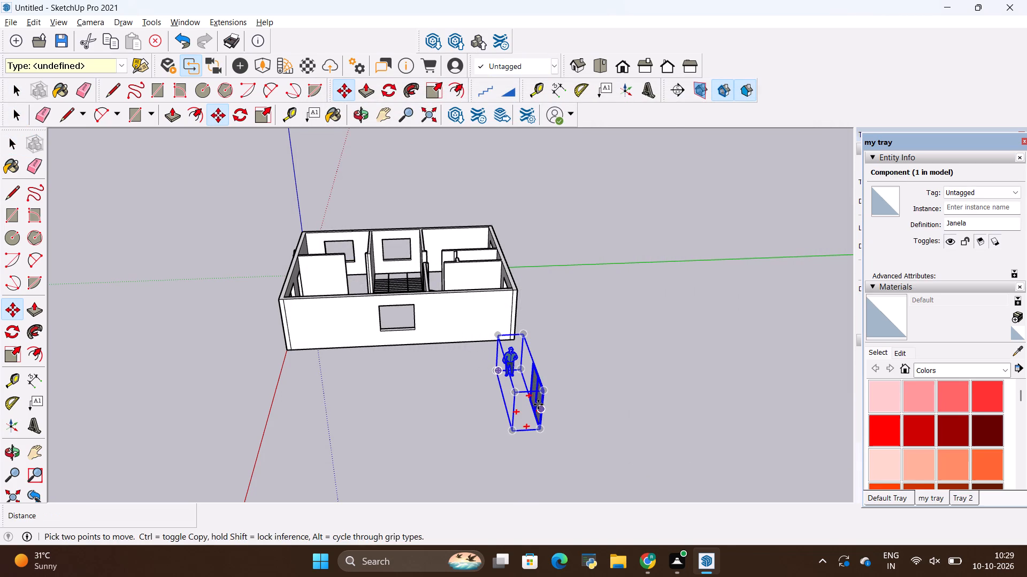
Explode the imported Janela component into separate window and human figure parts.
right_click(539, 404)
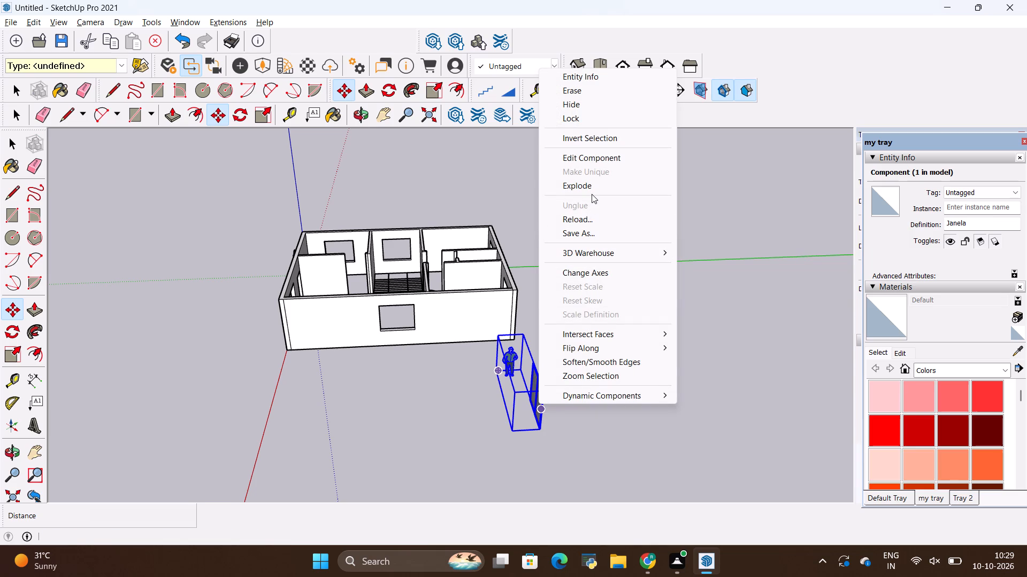
left_click(594, 190)
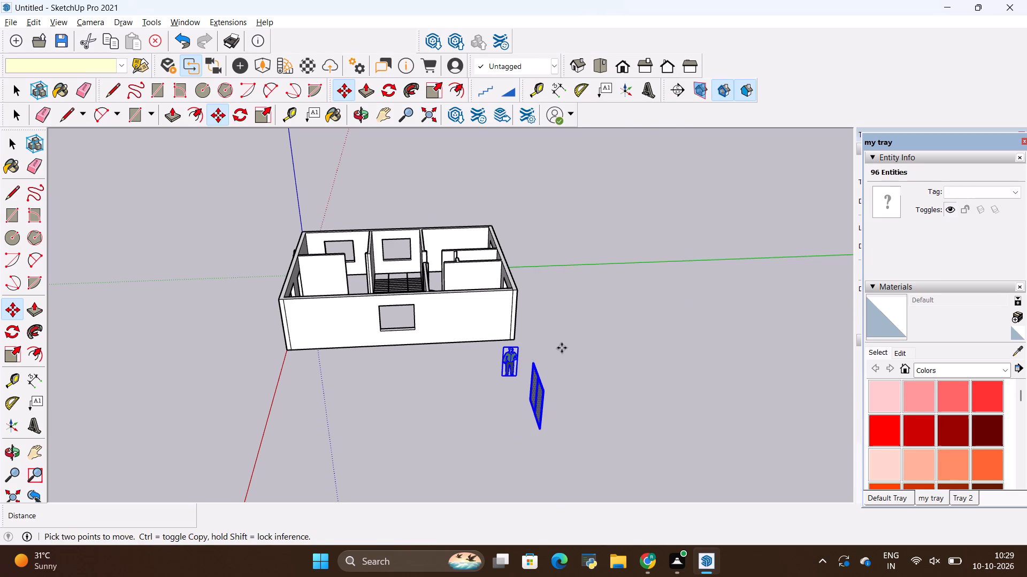
key("space")
left_click(562, 348)
Explode the Steve figure component that came with the imported window.
left_click(501, 356)
right_click(501, 356)
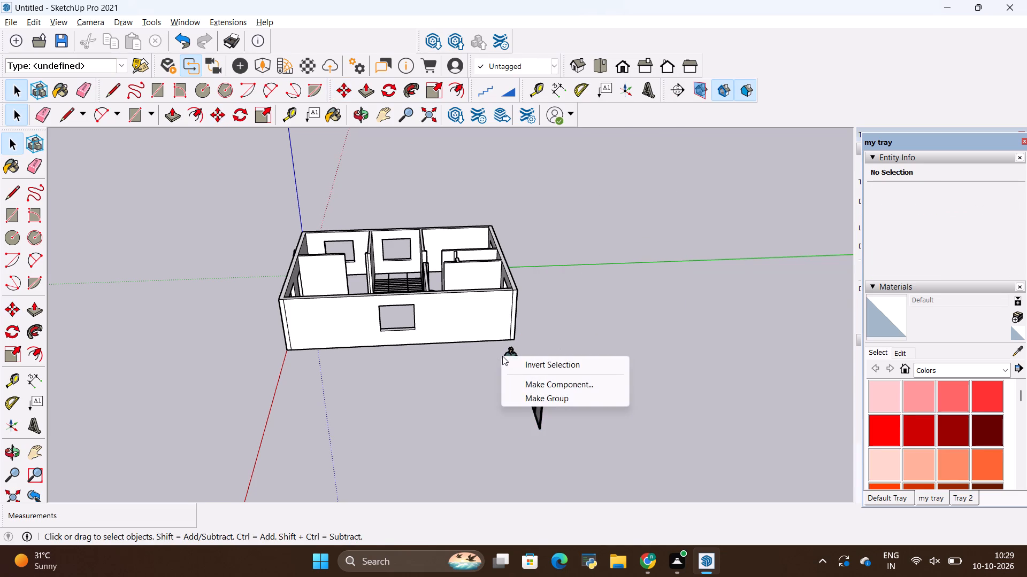
left_click(508, 353)
right_click(508, 353)
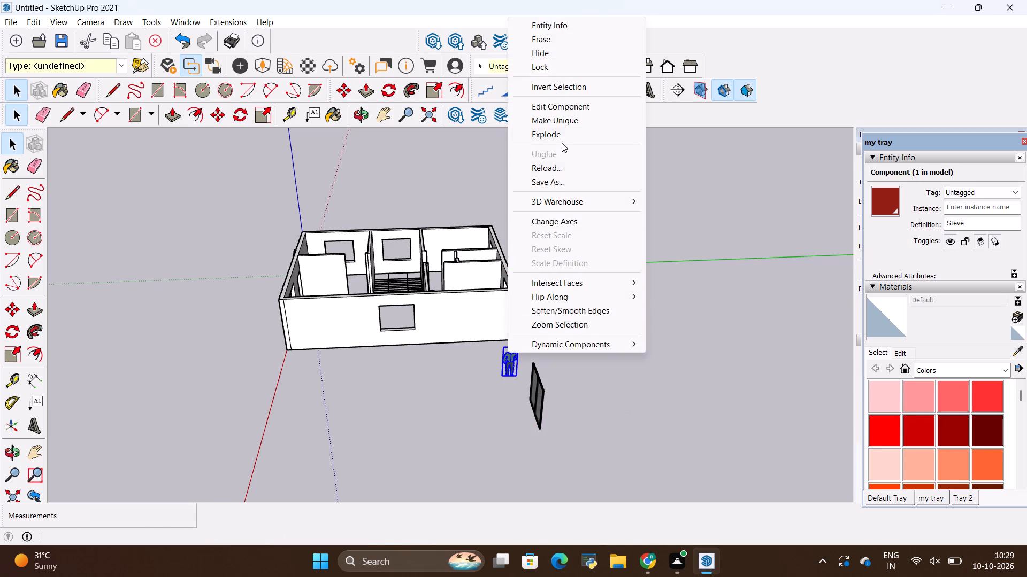
left_click(559, 137)
left_click(481, 391)
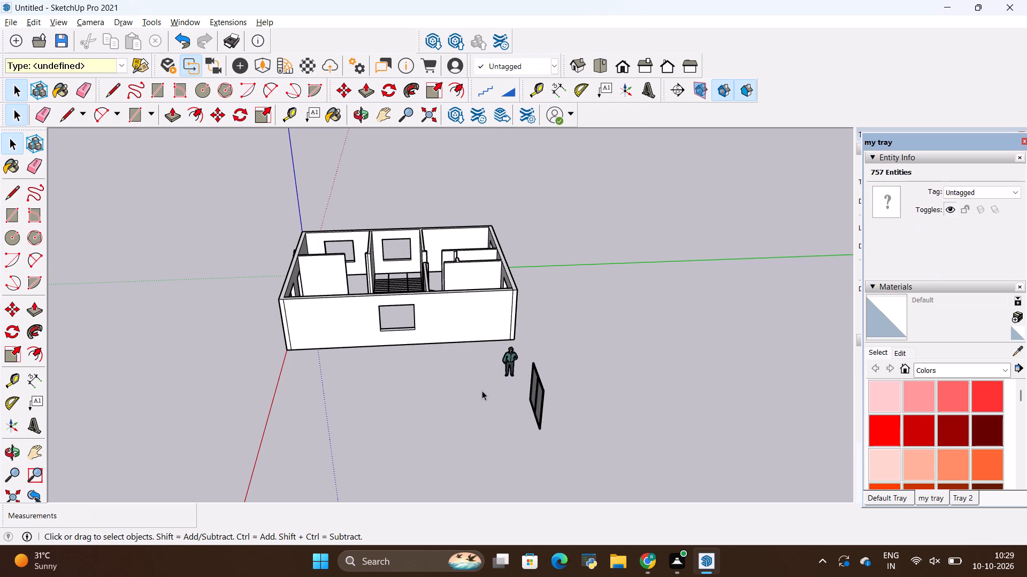
Erase all the connected geometry of the exploded human figure beside the imported window.
left_click(509, 356)
triple_click(509, 356)
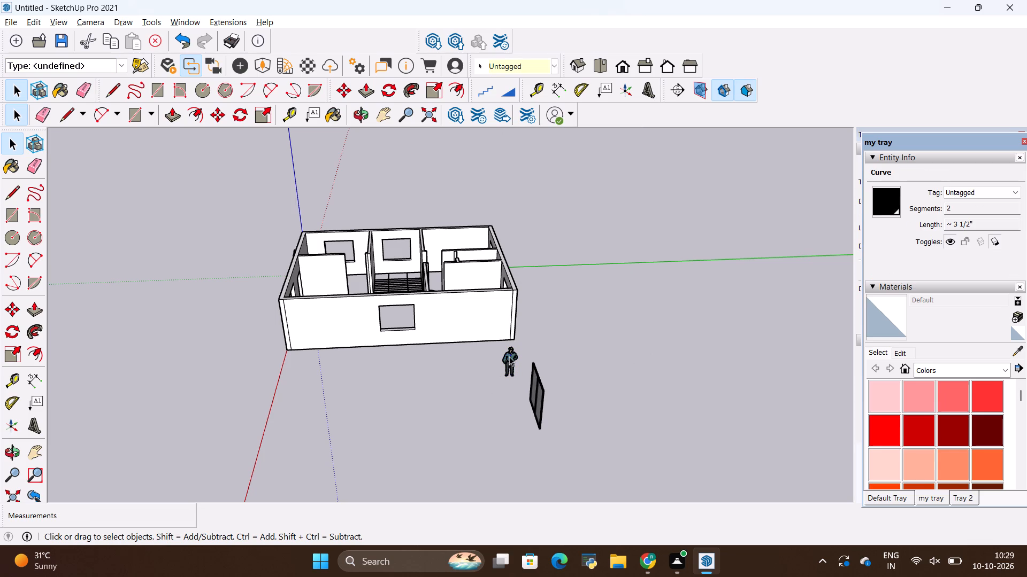
left_click(509, 356)
right_click(509, 356)
left_click(553, 152)
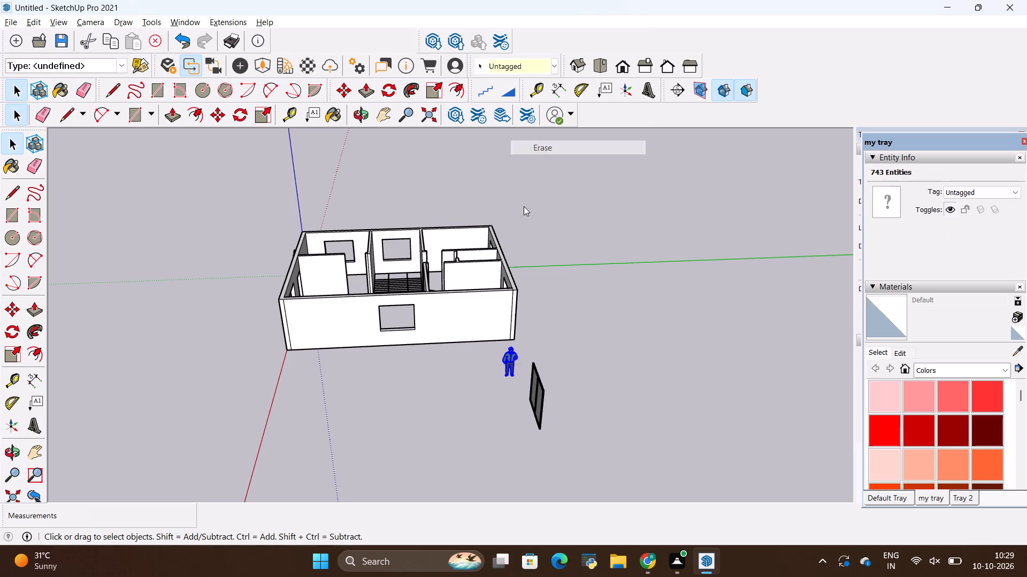
left_click(364, 424)
Group all the loose geometry of the imported two-pane window.
key("space")
key("space")
middle_click_drag(364, 424, 568, 440)
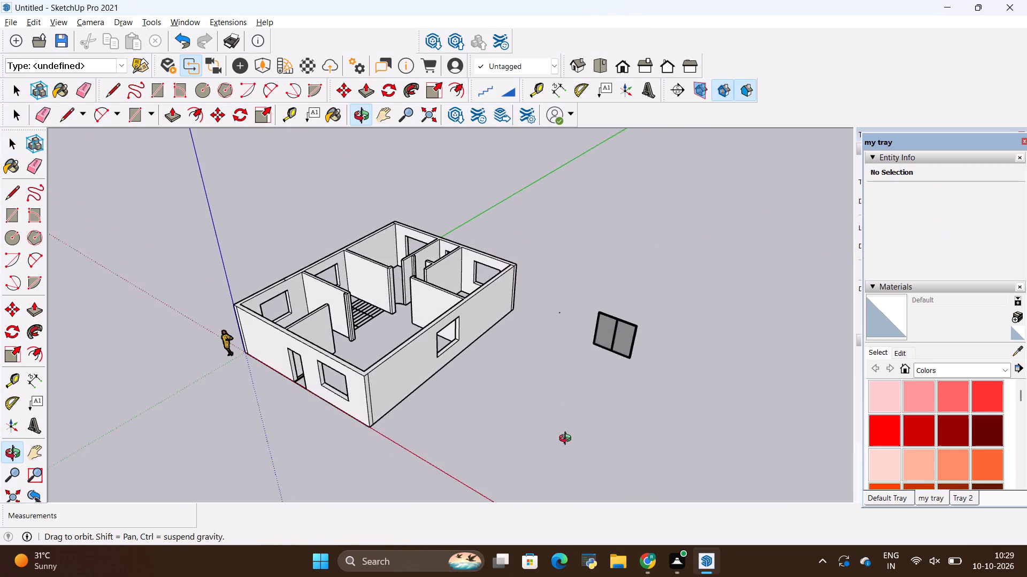
middle_click_drag(568, 440, 576, 430)
left_click(627, 338)
key("space")
left_click_drag(573, 275, 613, 390)
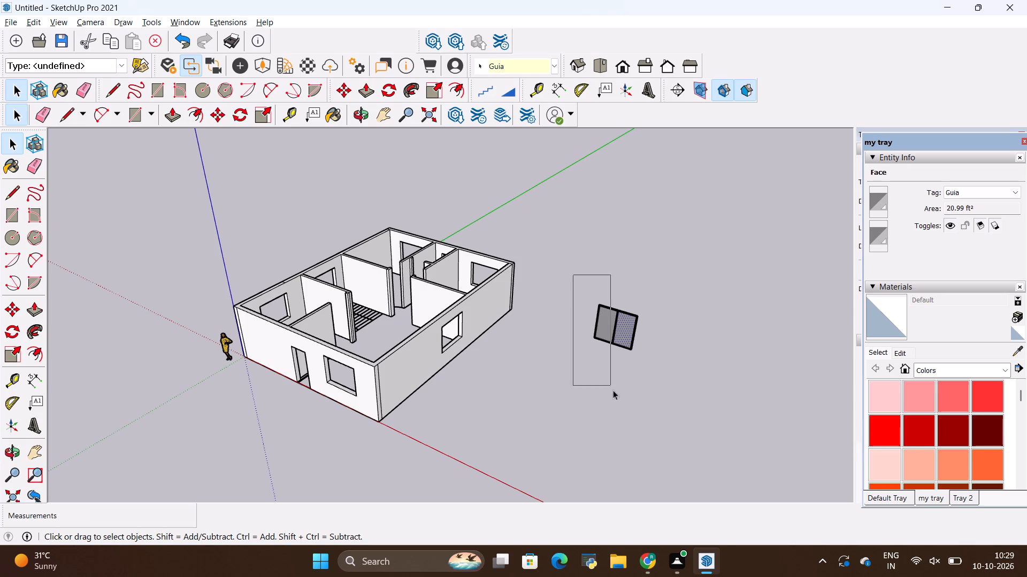
left_click_drag(613, 390, 654, 398)
right_click(604, 317)
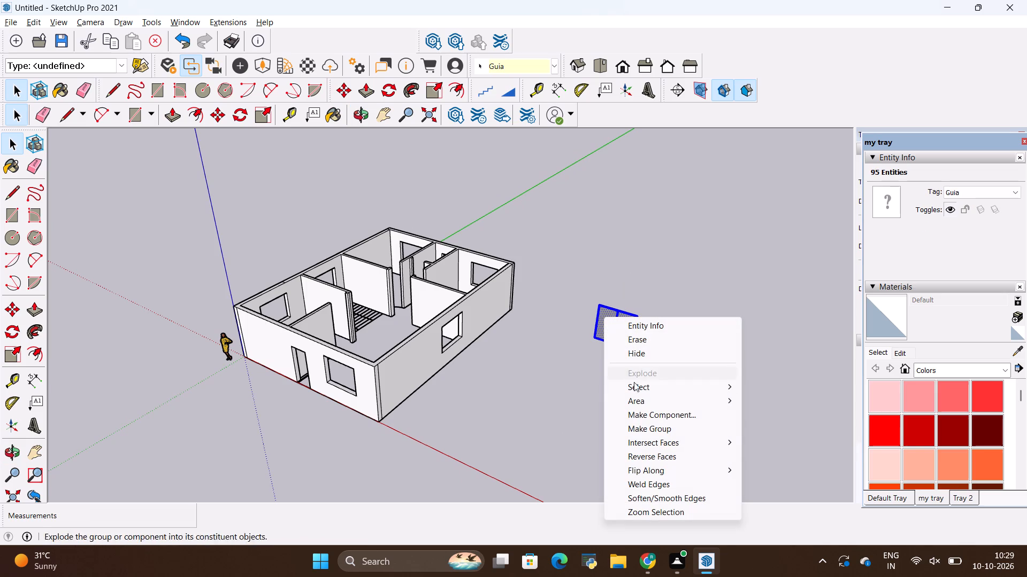
left_click(646, 432)
Scale the window group down in width and height together along the red and blue axes, leaving its thickness as is.
scroll(639, 341, "up", 2)
scroll(585, 292, "up", 1)
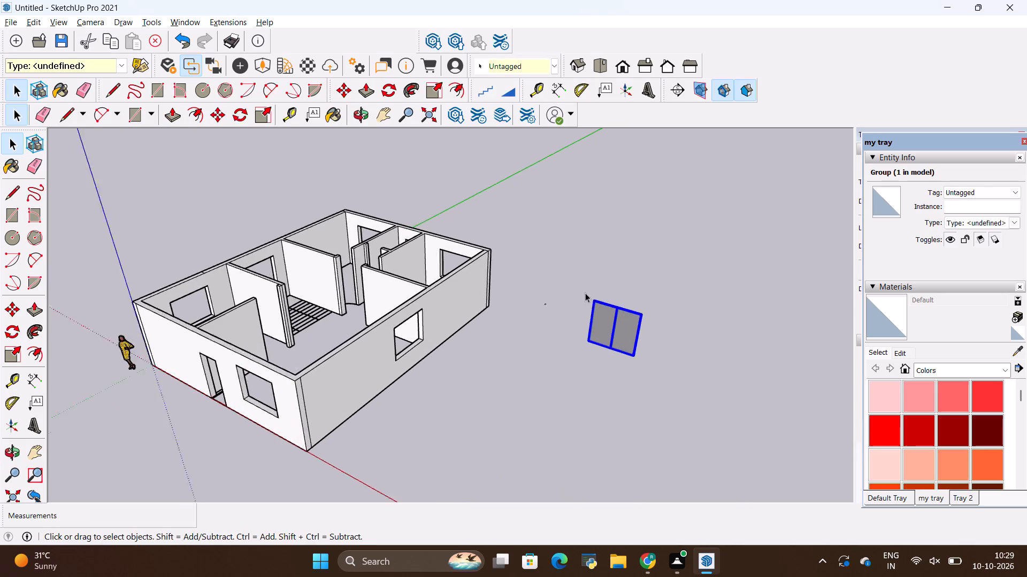
scroll(585, 293, "up", 6)
key("s")
middle_click_drag(690, 352, 545, 364)
scroll(545, 364, "down", 1)
scroll(547, 422, "up", 16)
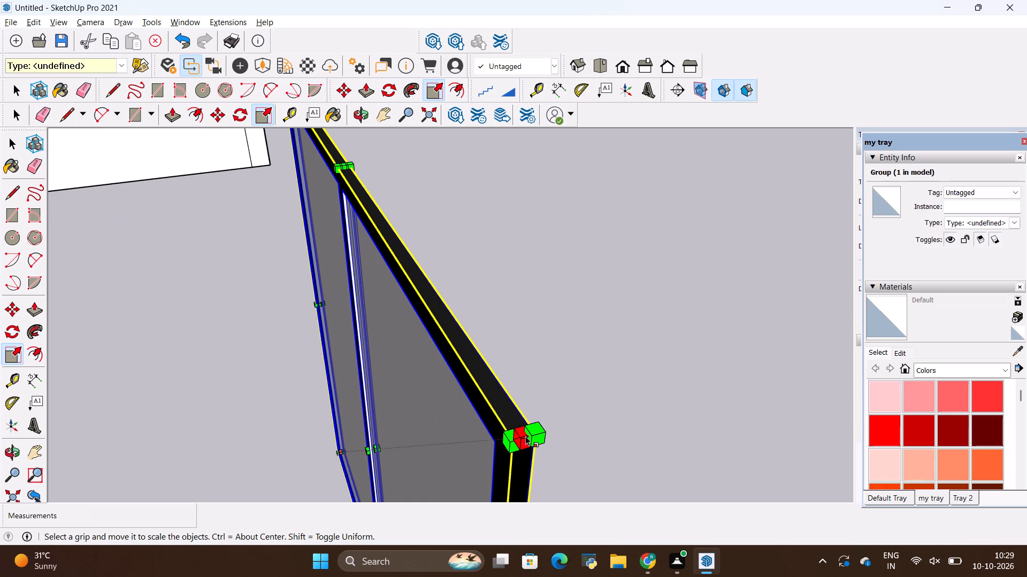
left_click(525, 436)
left_click(360, 411)
scroll(480, 357, "down", 5)
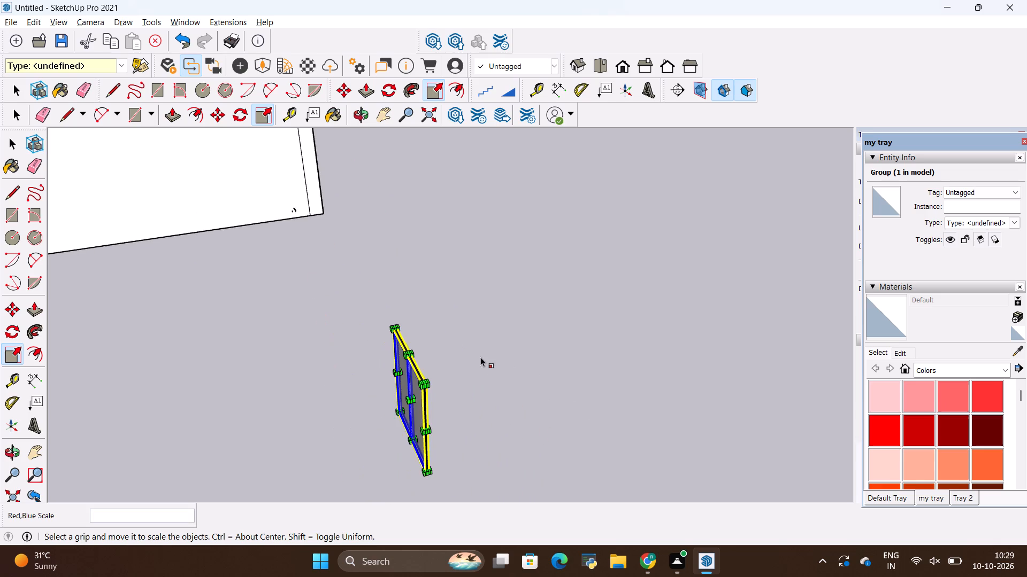
middle_click_drag(332, 378, 568, 368)
key("space")
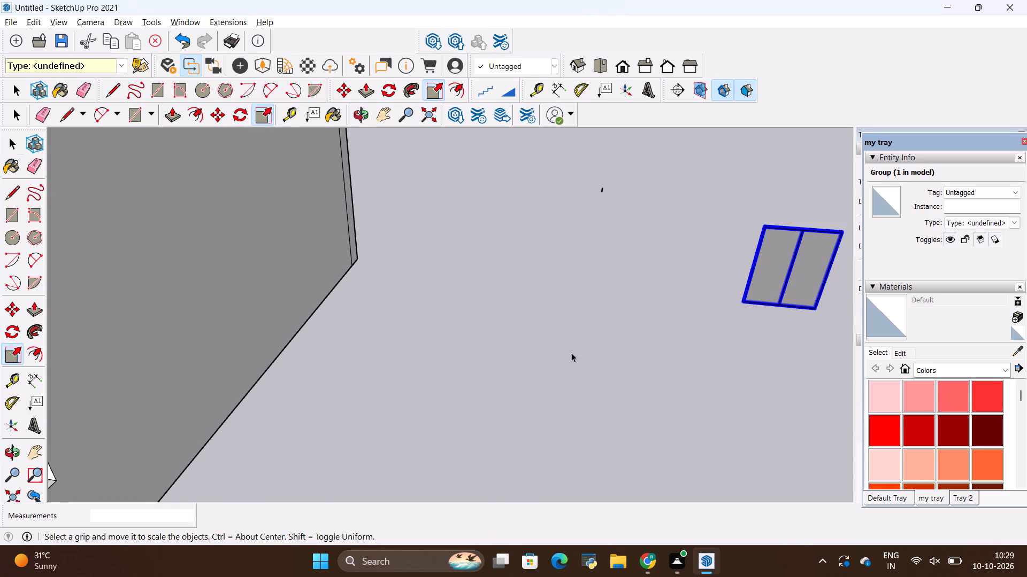
left_click(571, 353)
scroll(565, 351, "down", 5)
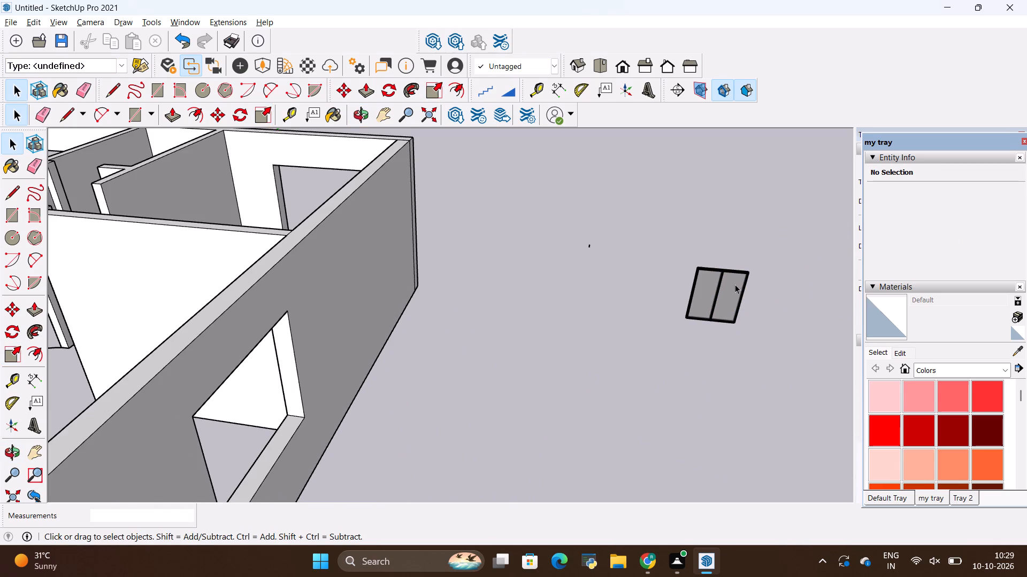
Scale the two-pane window group down along red and blue to about 0.74 and 0.61.
left_click(715, 286)
scroll(779, 275, "up", 3)
key("s")
scroll(755, 296, "up", 8)
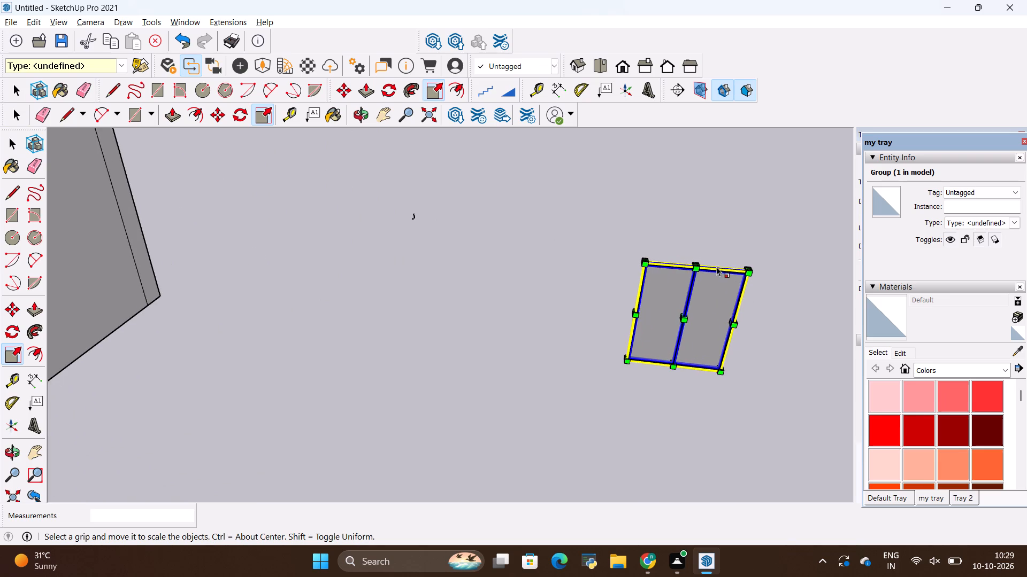
middle_click_drag(716, 267, 700, 354)
scroll(739, 332, "up", 9)
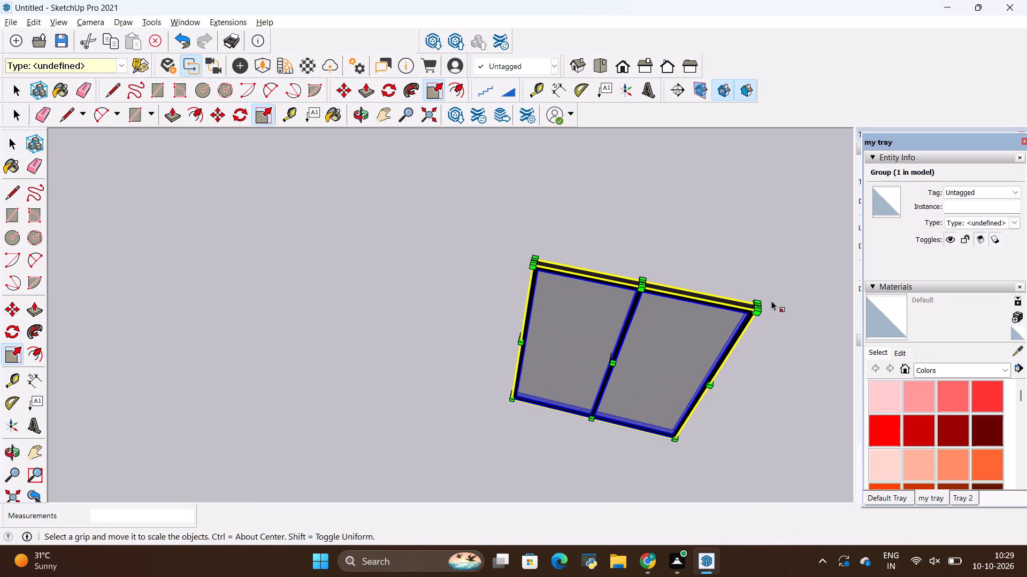
scroll(770, 301, "up", 7)
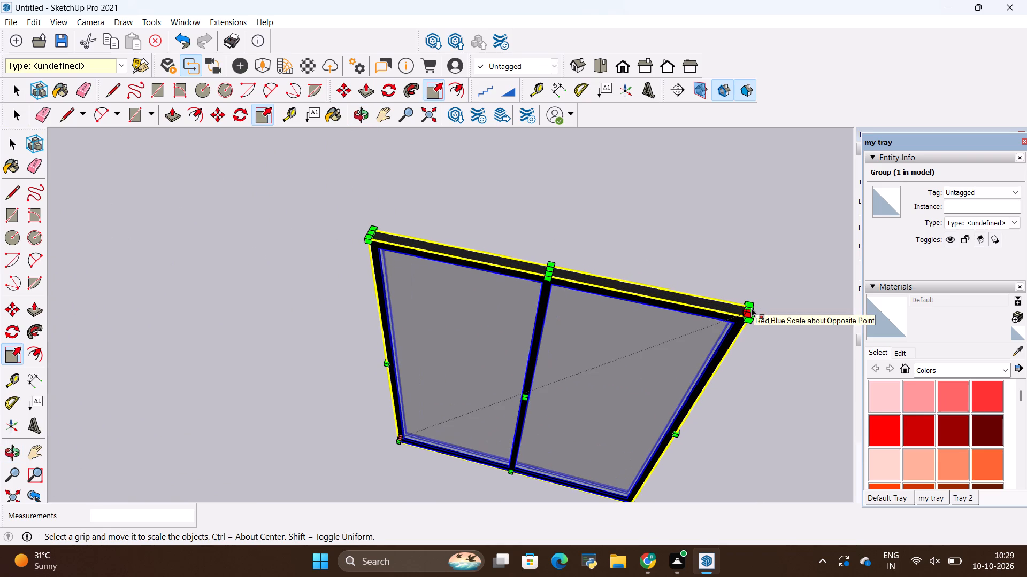
left_click(750, 308)
left_click(604, 388)
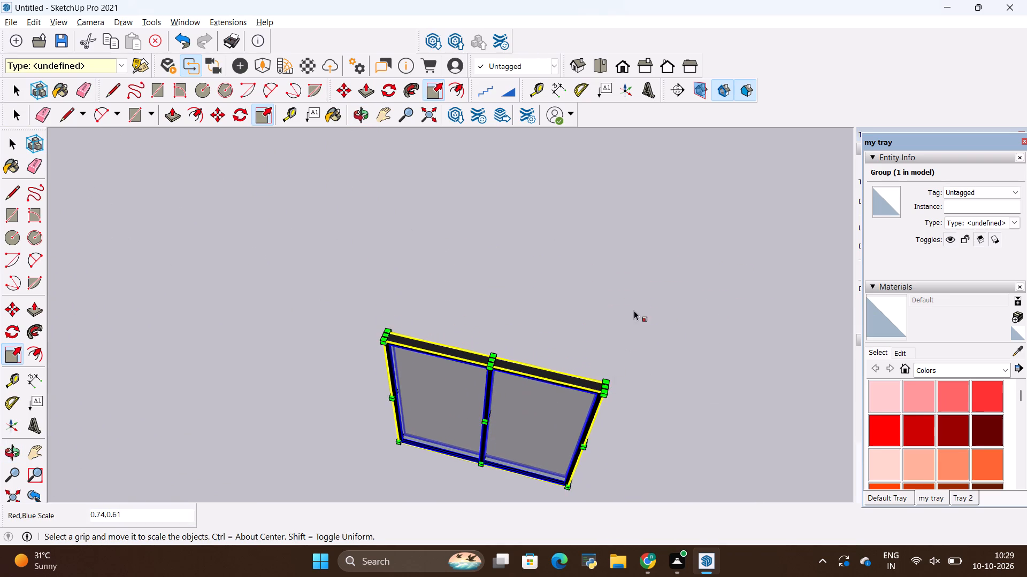
key("space")
left_click(634, 310)
scroll(569, 349, "down", 12)
middle_click_drag(513, 404, 530, 278)
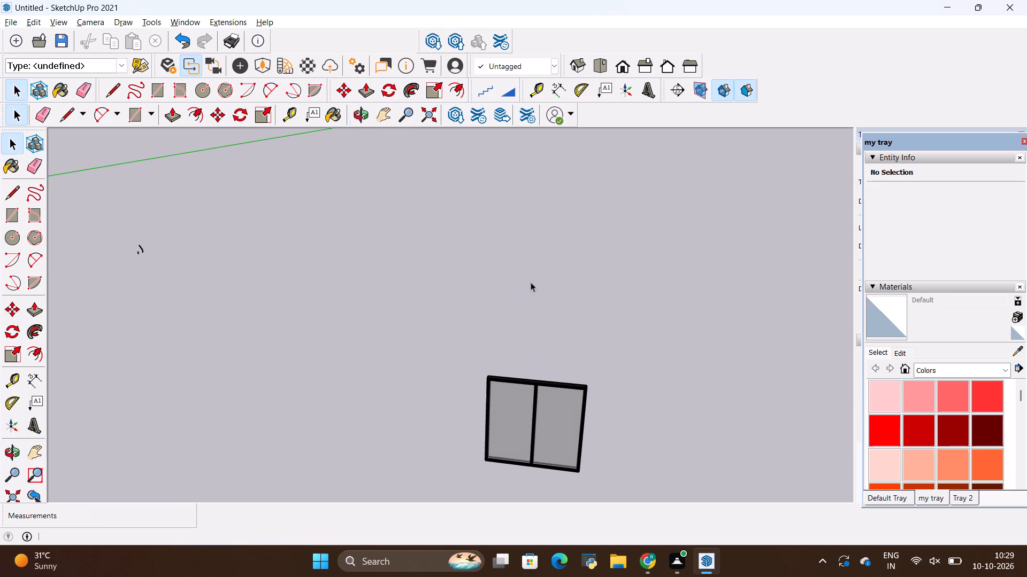
Copy the window group into the lower corner of the large rear-wall opening in the room farther from the green axis.
left_click(509, 431)
scroll(485, 263, "down", 4)
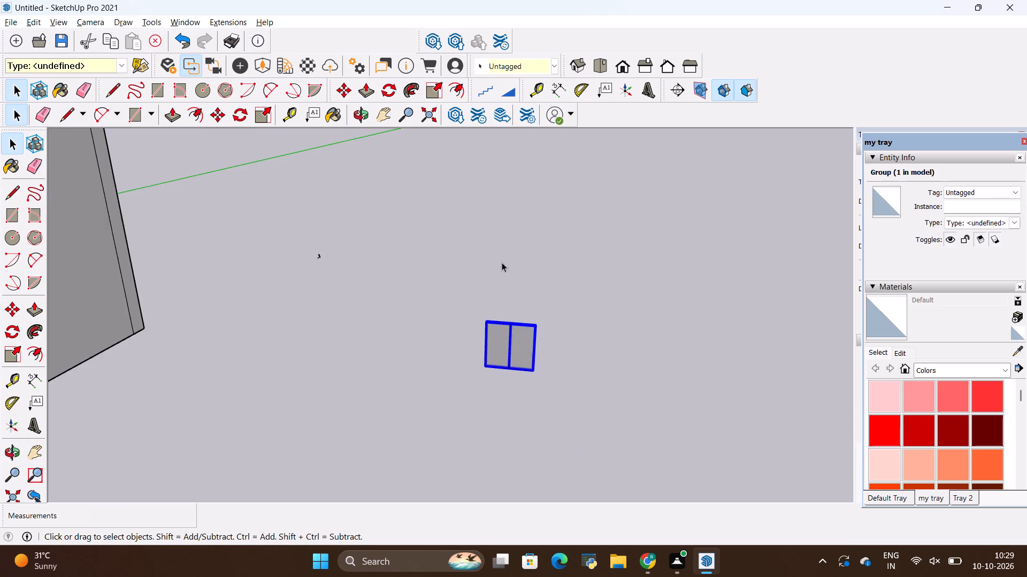
scroll(502, 262, "down", 14)
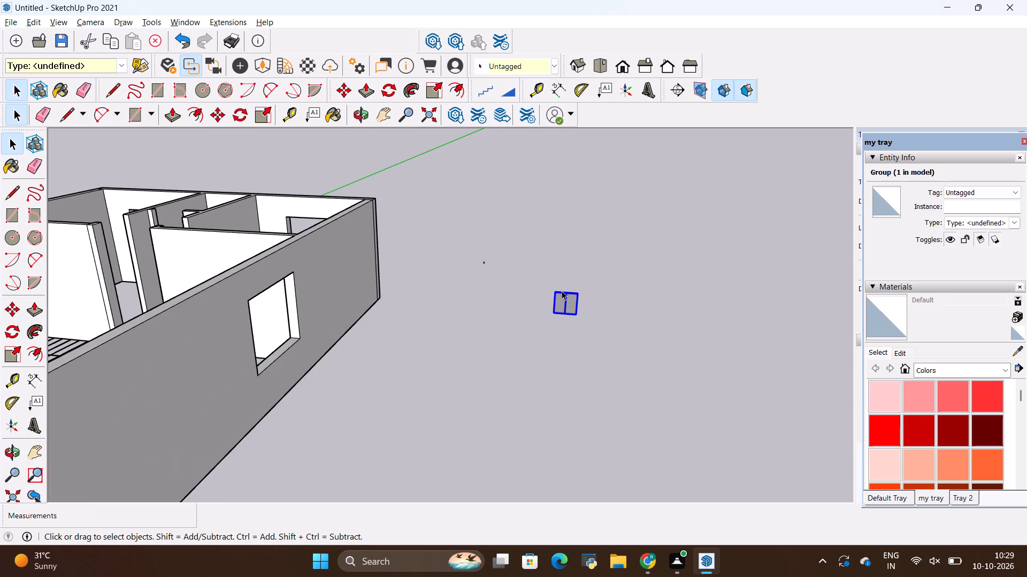
key("m")
scroll(569, 303, "up", 2)
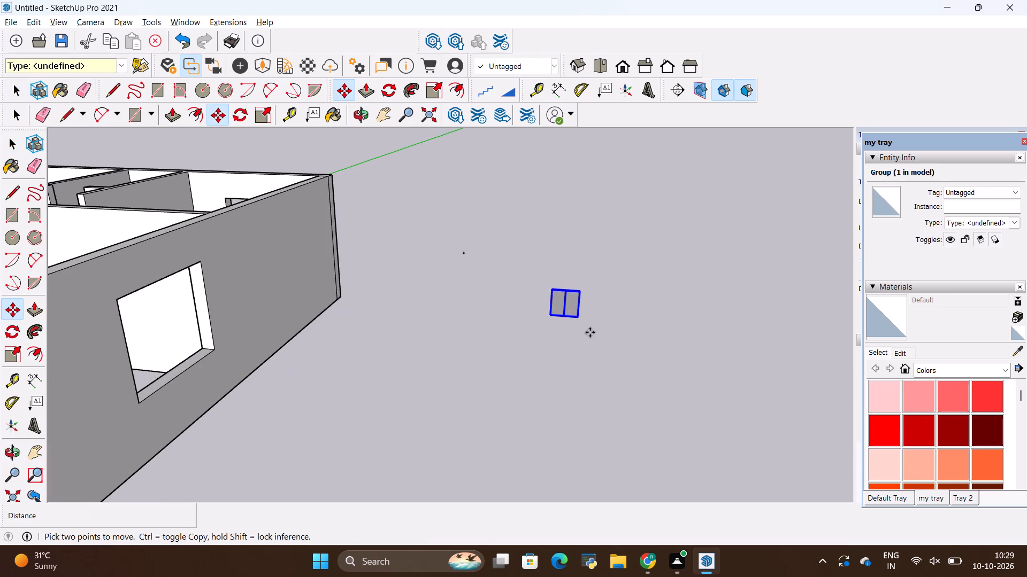
left_click(583, 323, "ctrl")
scroll(366, 394, "down", 5)
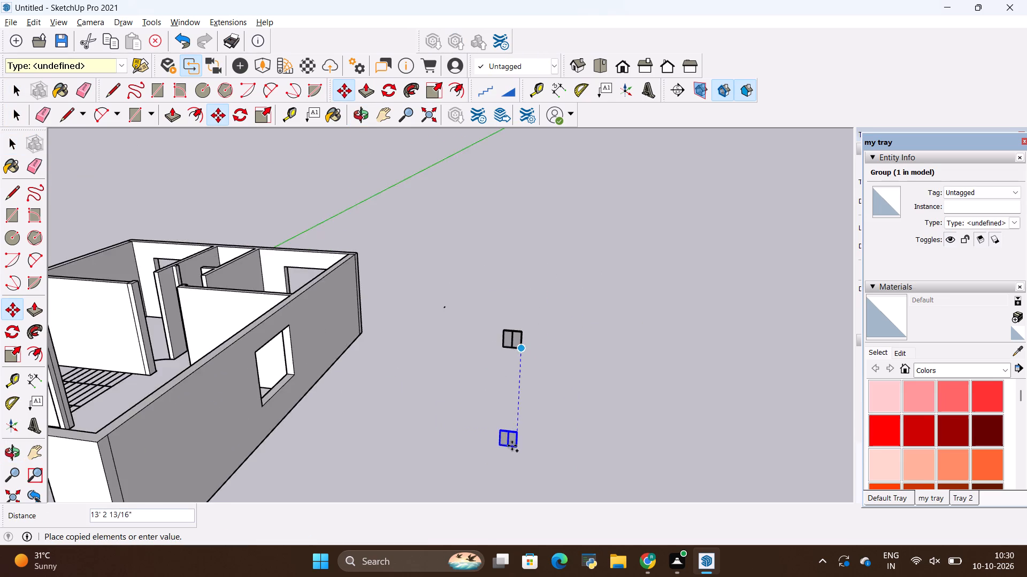
scroll(512, 446, "down", 6)
scroll(376, 262, "up", 6)
scroll(306, 381, "up", 1)
middle_click_drag(306, 381, 375, 470)
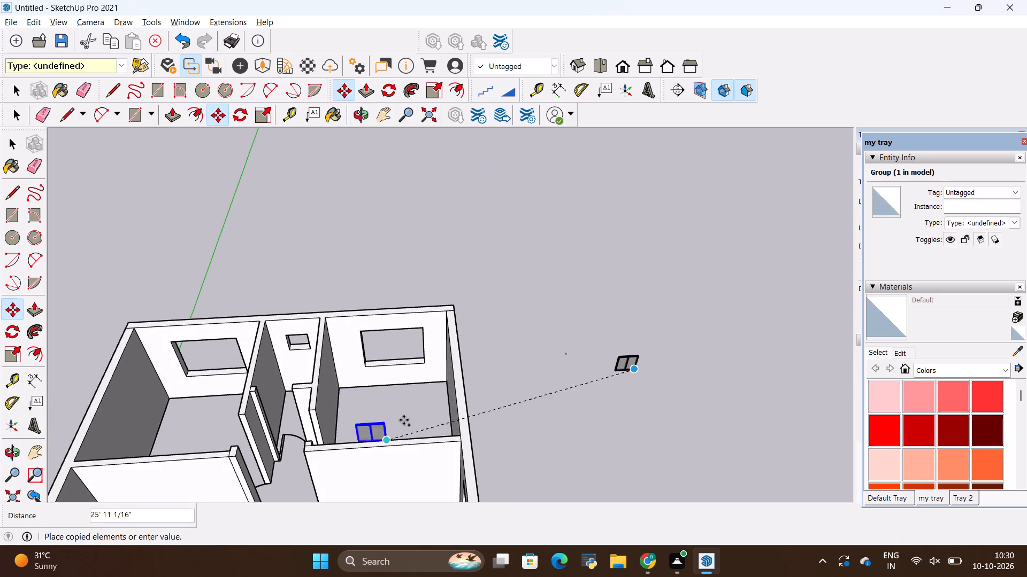
scroll(450, 366, "up", 19)
middle_click_drag(354, 374, 374, 383)
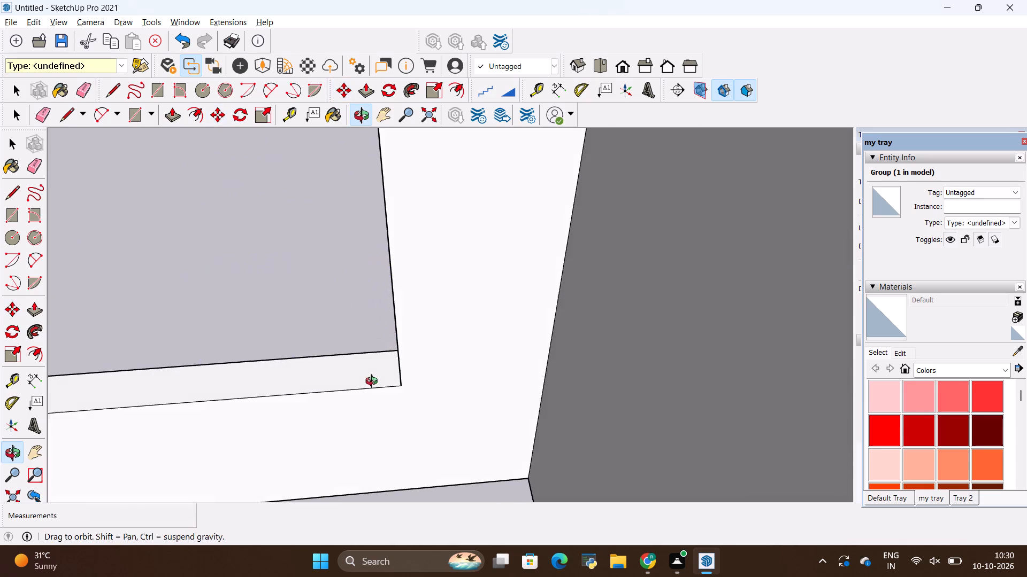
middle_click_drag(374, 383, 427, 392)
left_click(435, 381)
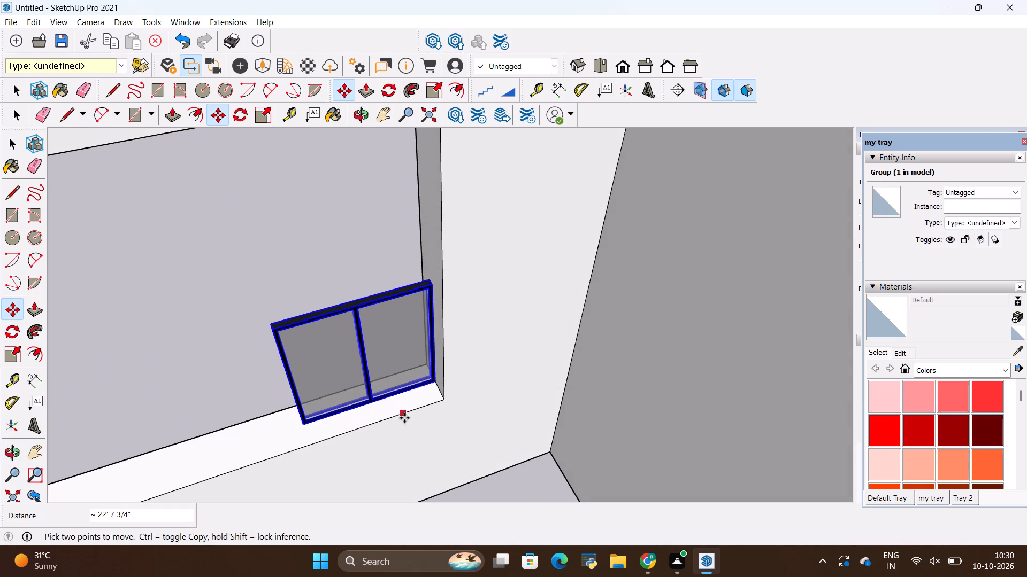
Thicken the copied window along the green axis by a factor of about 1.73.
key("s")
left_click(362, 361)
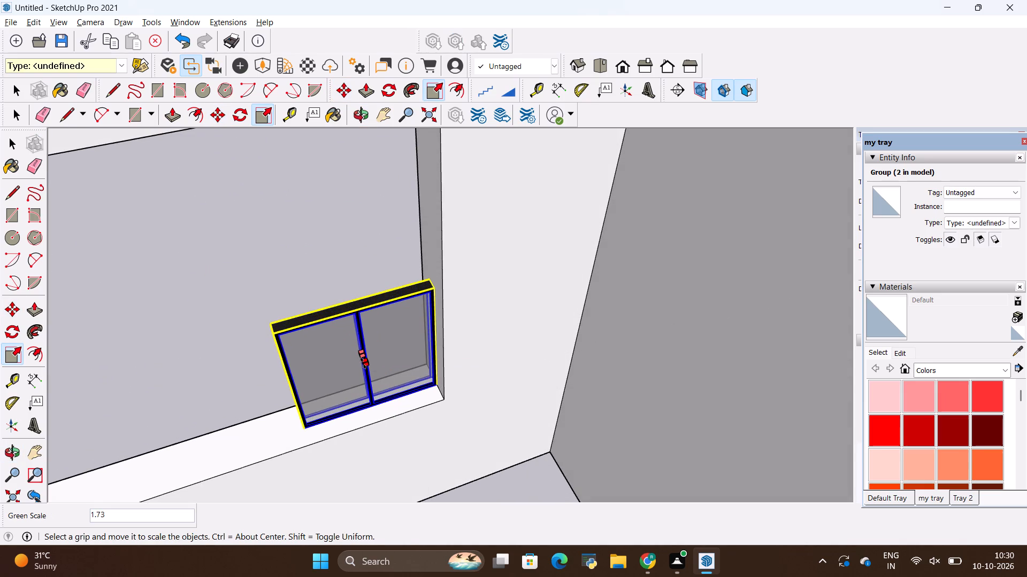
left_click(364, 364)
scroll(729, 376, "down", 1)
scroll(290, 314, "up", 2)
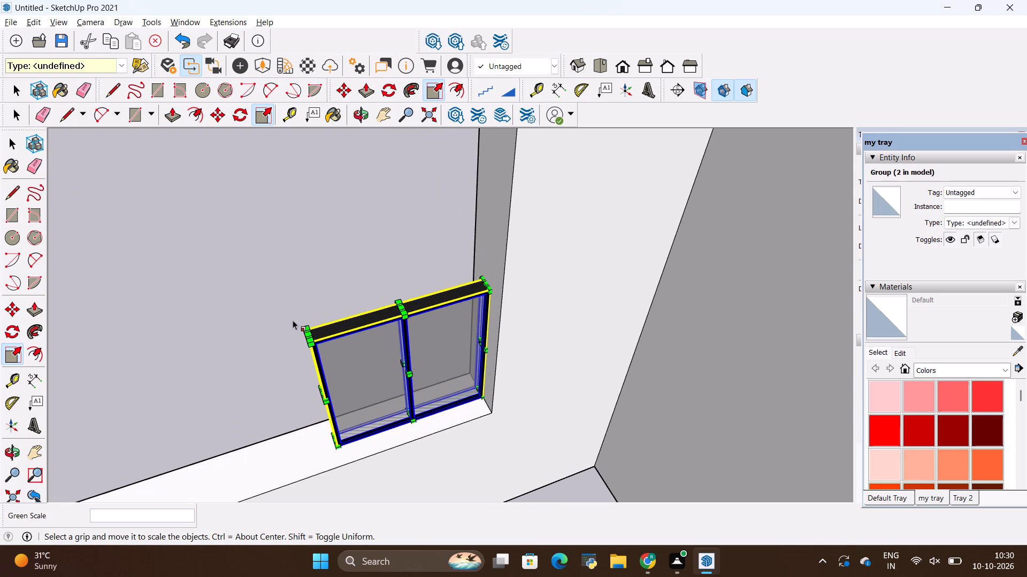
Scale the copied window's width and height along red and blue to fill the opening, finishing with factors of about 2.81 and 2.29.
key("s")
left_click_drag(310, 335, 304, 332)
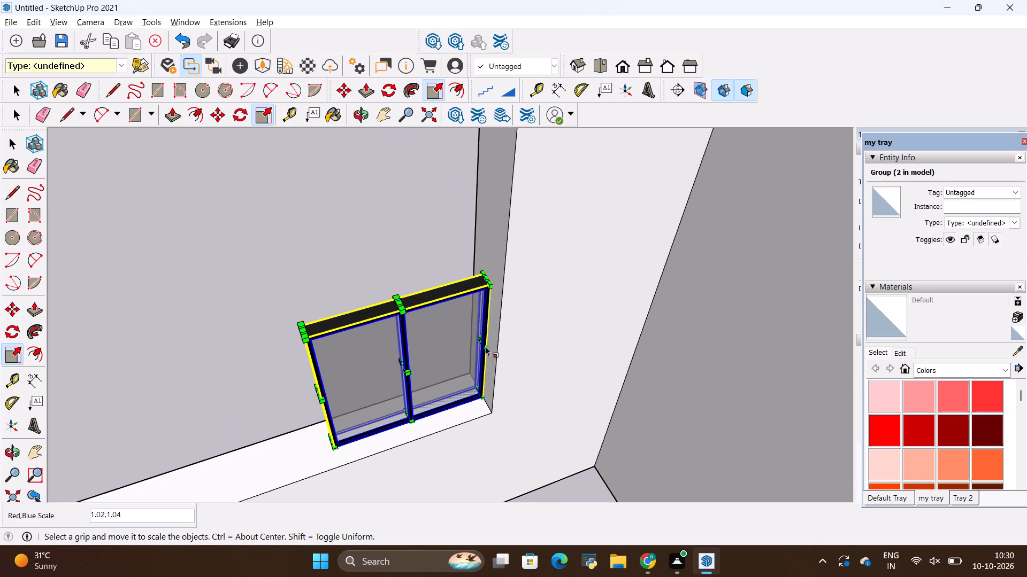
scroll(533, 350, "down", 10)
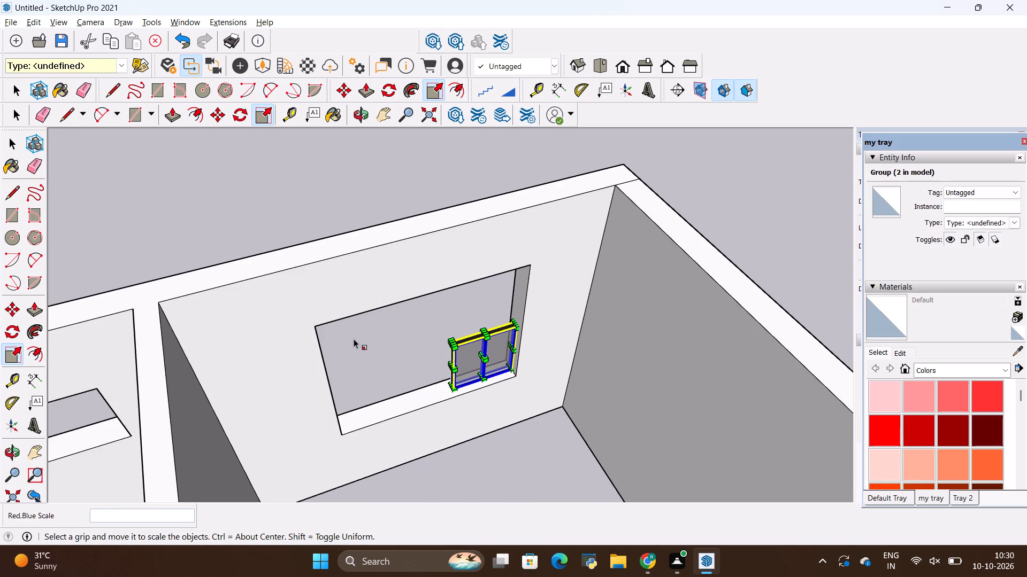
key("Escape")
left_click(462, 354)
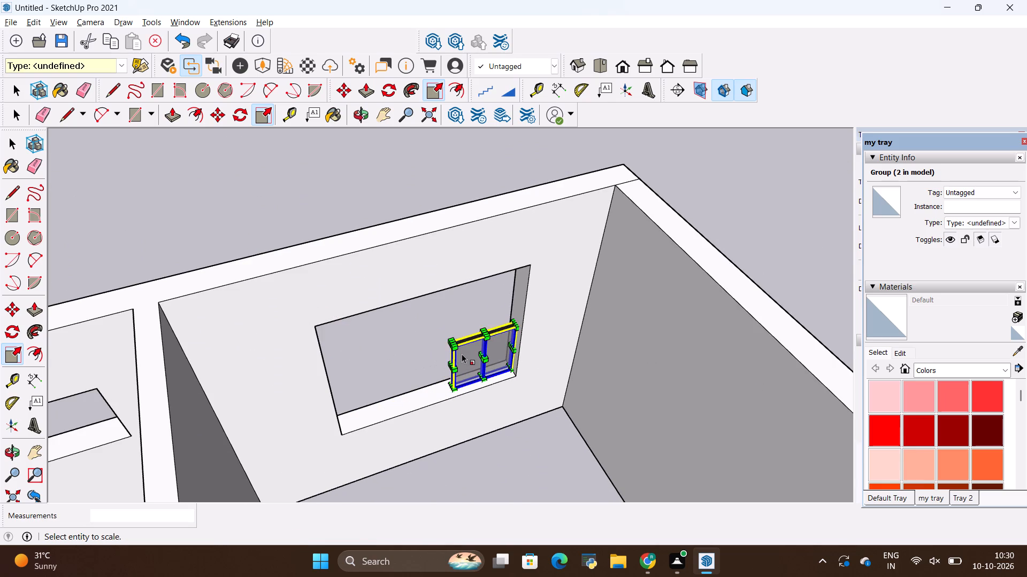
scroll(462, 341, "up", 5)
key("s")
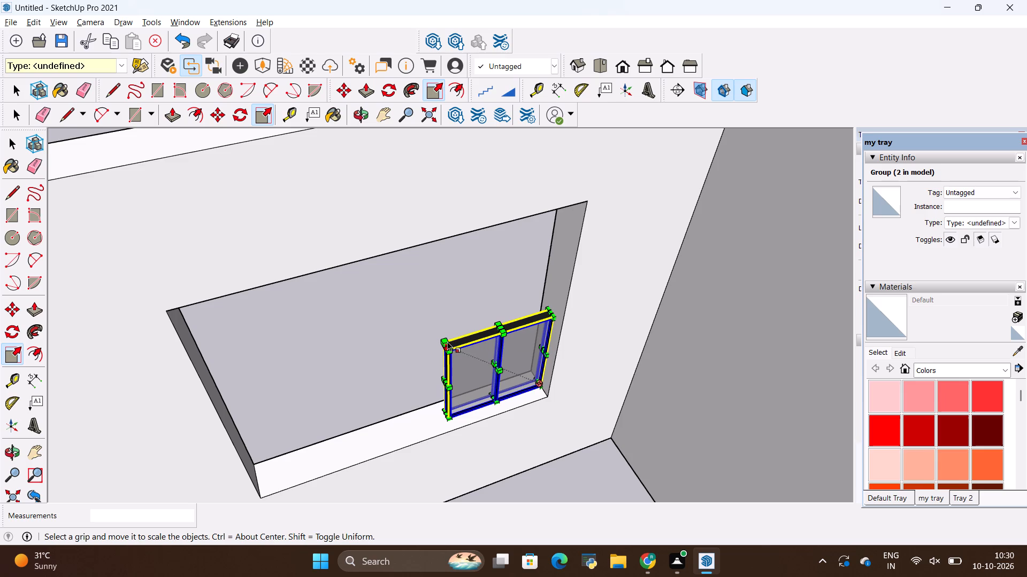
left_click(447, 341)
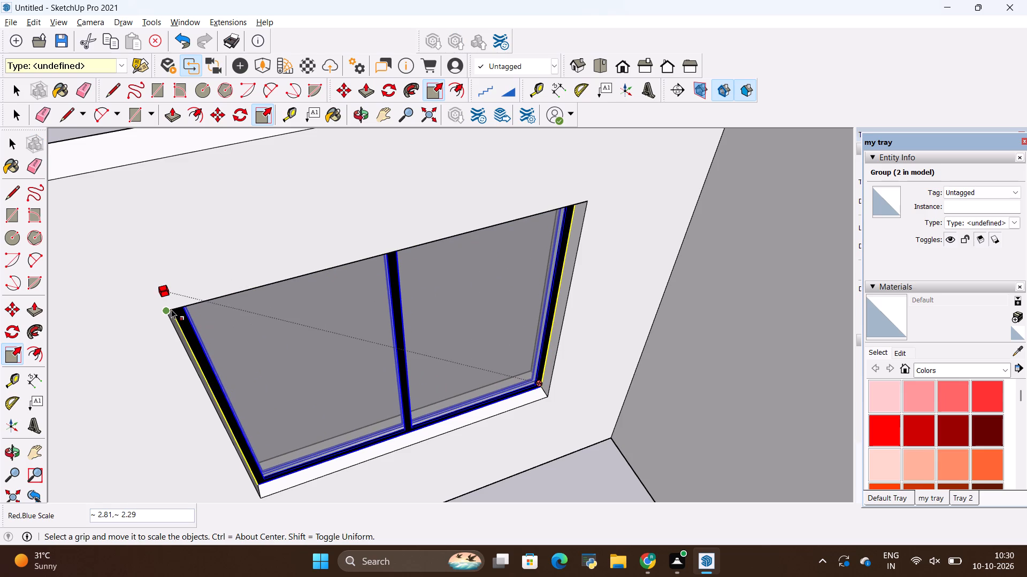
left_click(171, 309)
Copy the fitted window about 17' 7 1/2" along the rear wall into the large opening of the other rear room.
key("m")
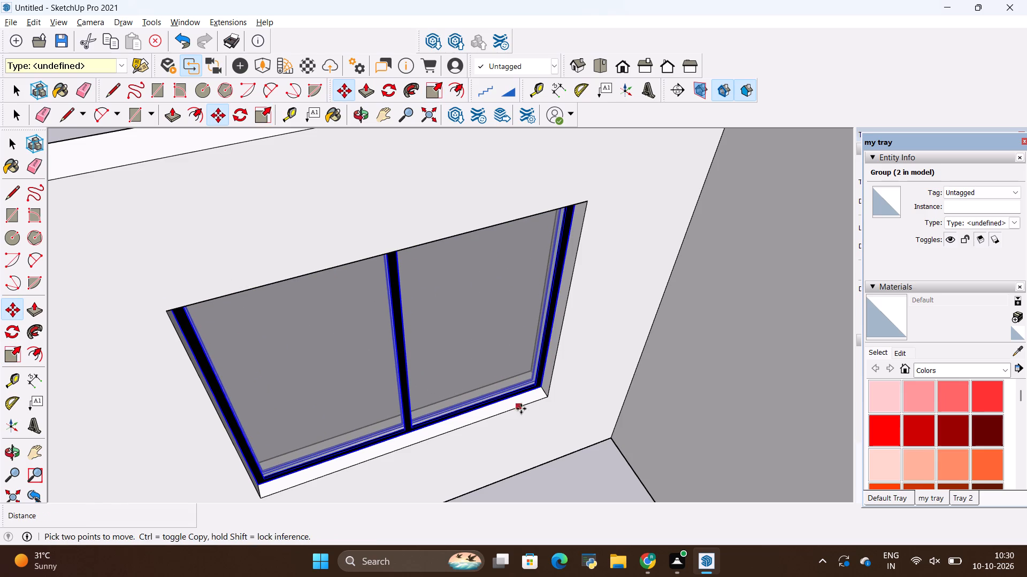
left_click_drag(548, 387, 542, 387)
scroll(444, 380, "down", 4)
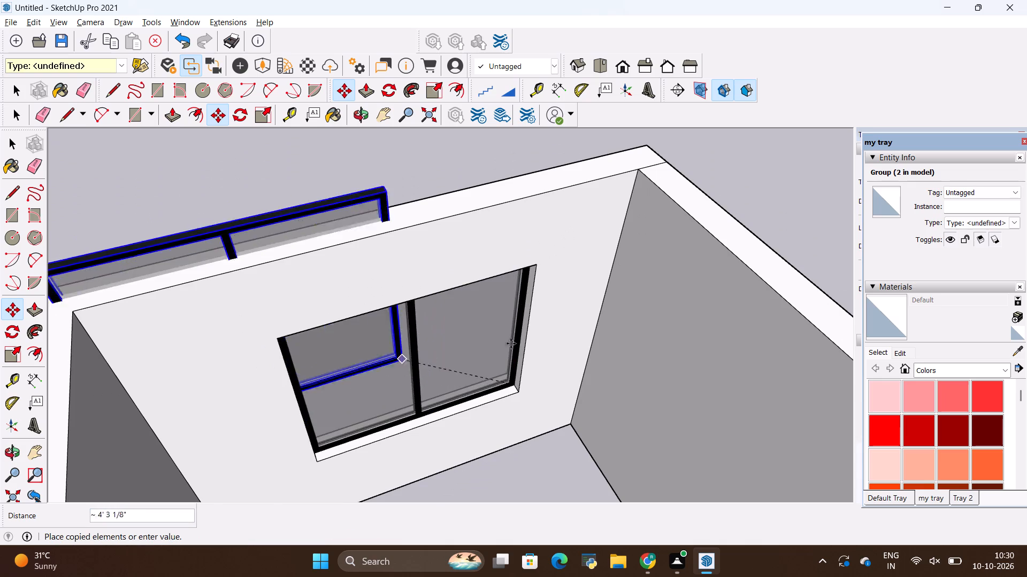
scroll(532, 342, "down", 5)
scroll(617, 319, "down", 6)
scroll(303, 421, "up", 9)
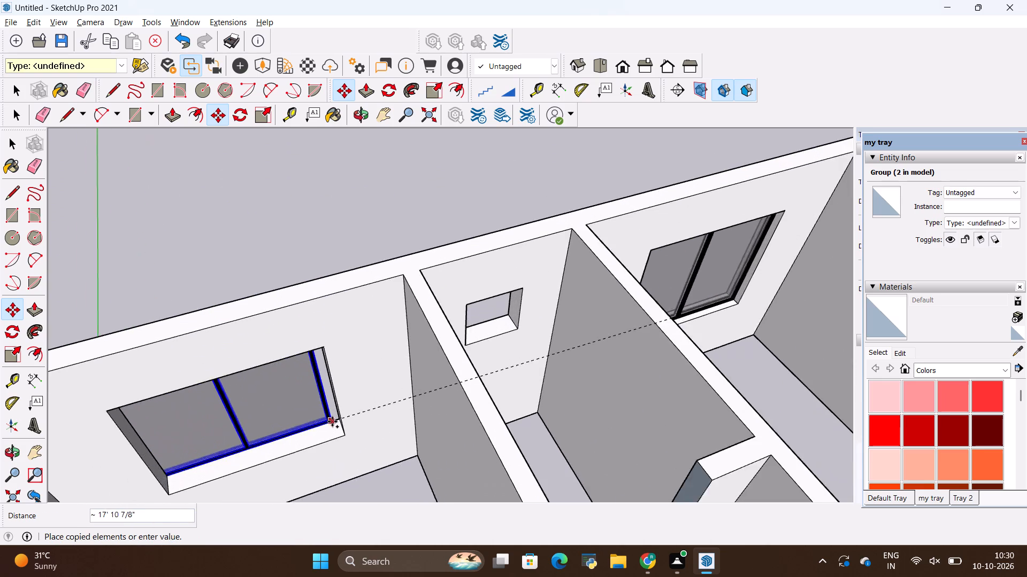
middle_click_drag(332, 422, 456, 356)
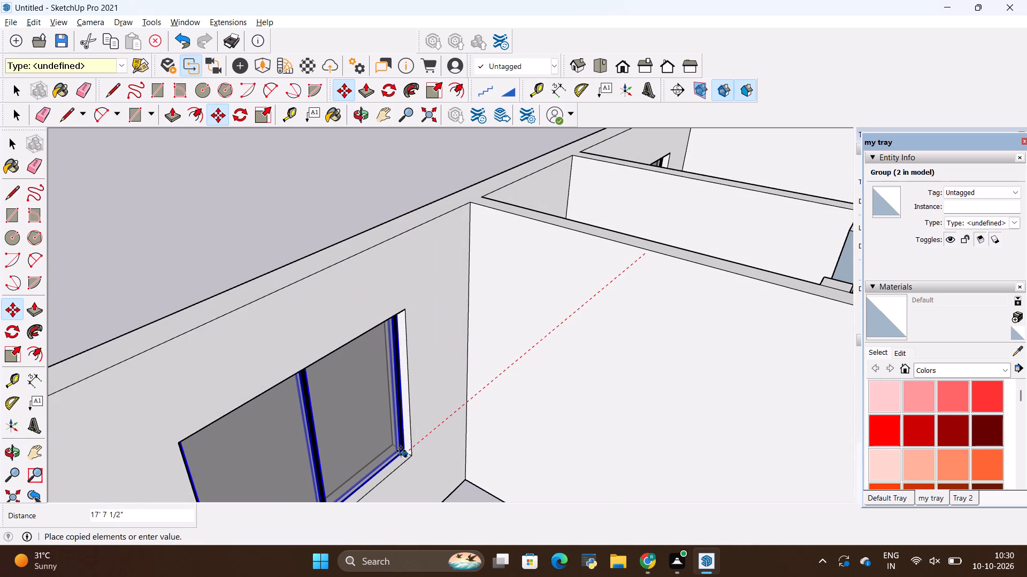
left_click(401, 450)
Copy the window from the second rear room into the front-wall opening beside the entrance door, aligning it to the opening's lower corner.
scroll(145, 290, "down", 12)
middle_click_drag(357, 374, 82, 423)
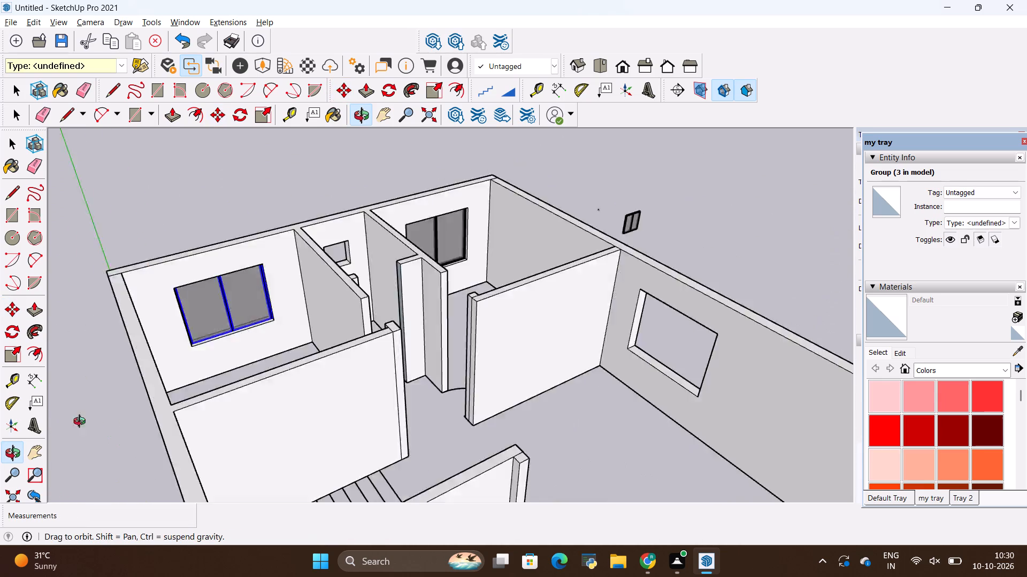
middle_click_drag(82, 423, 248, 272)
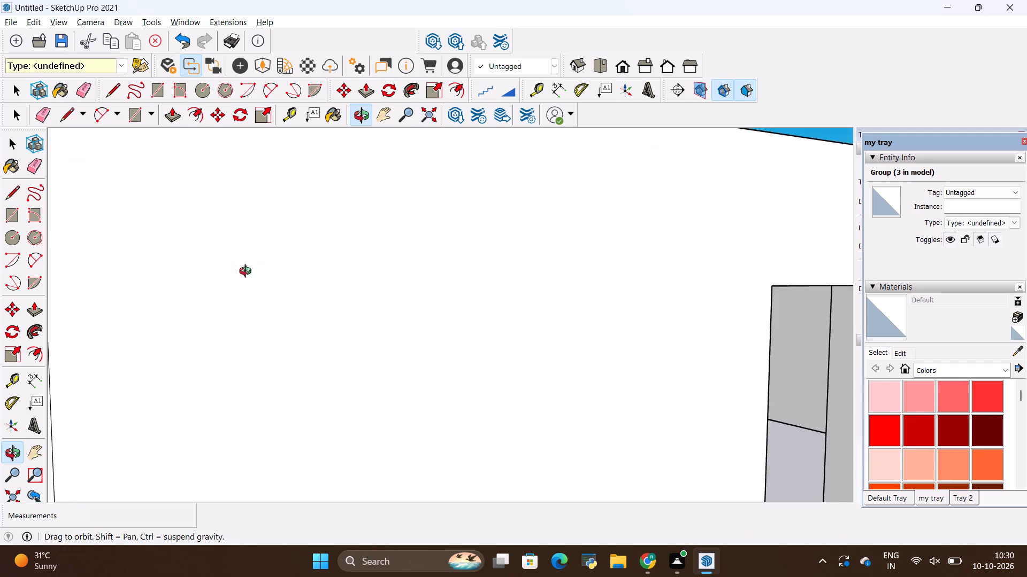
middle_click_drag(248, 272, 211, 318)
scroll(235, 298, "down", 10)
scroll(248, 250, "up", 7)
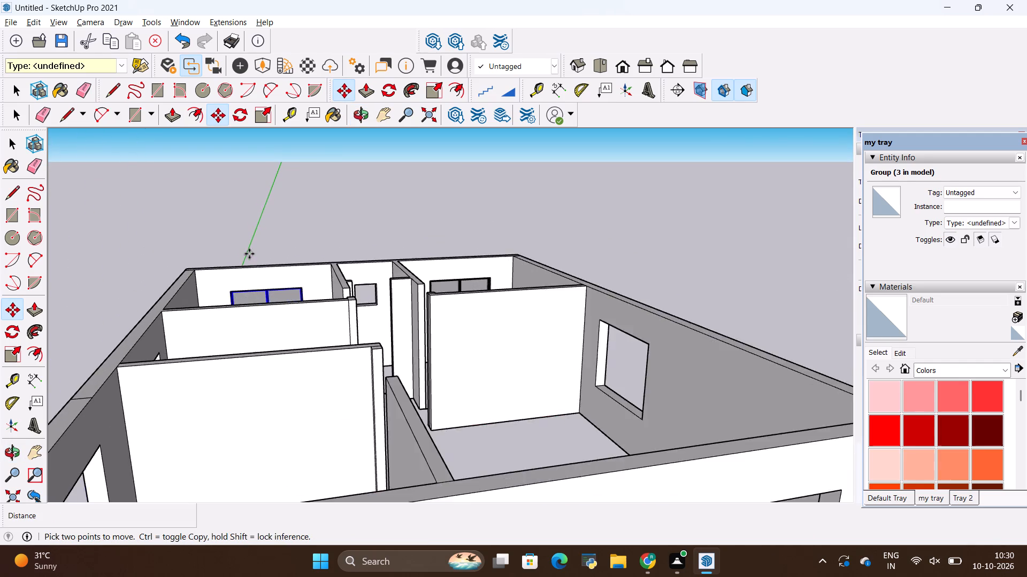
scroll(249, 254, "up", 6)
middle_click_drag(260, 284, 266, 390)
scroll(308, 367, "up", 9)
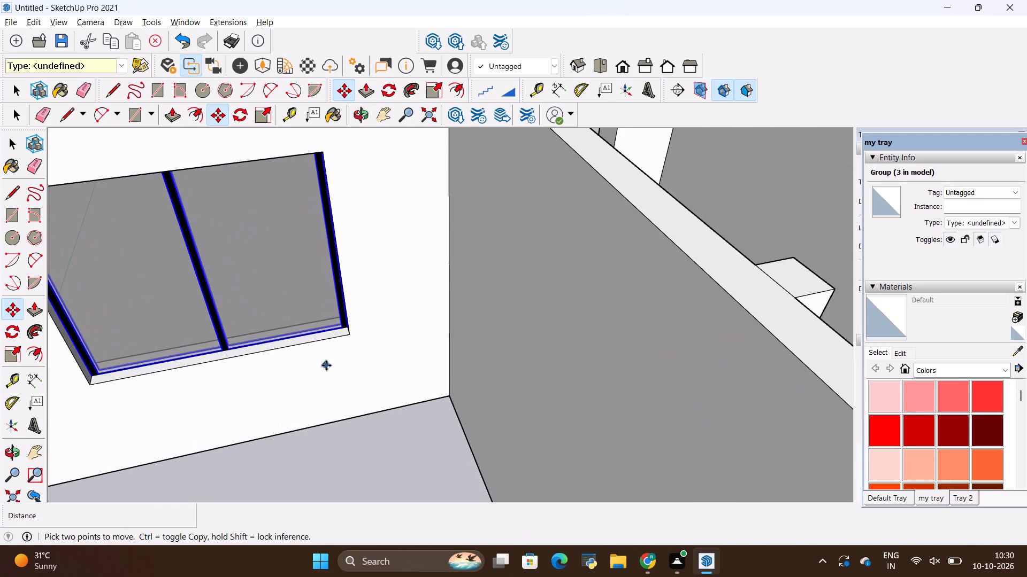
middle_click_drag(327, 365, 363, 379)
scroll(362, 379, "up", 1)
key("m")
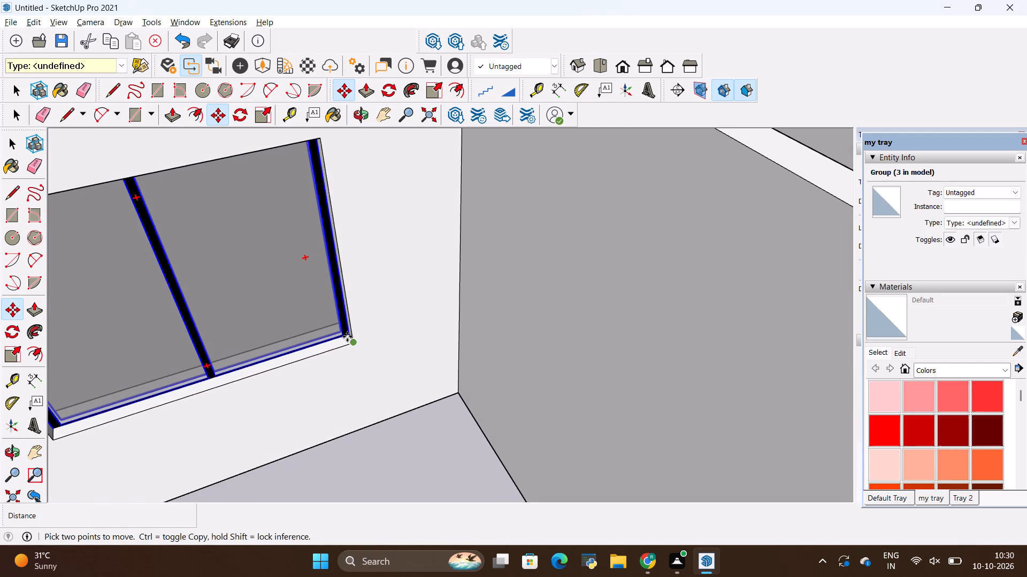
left_click(351, 338, "ctrl")
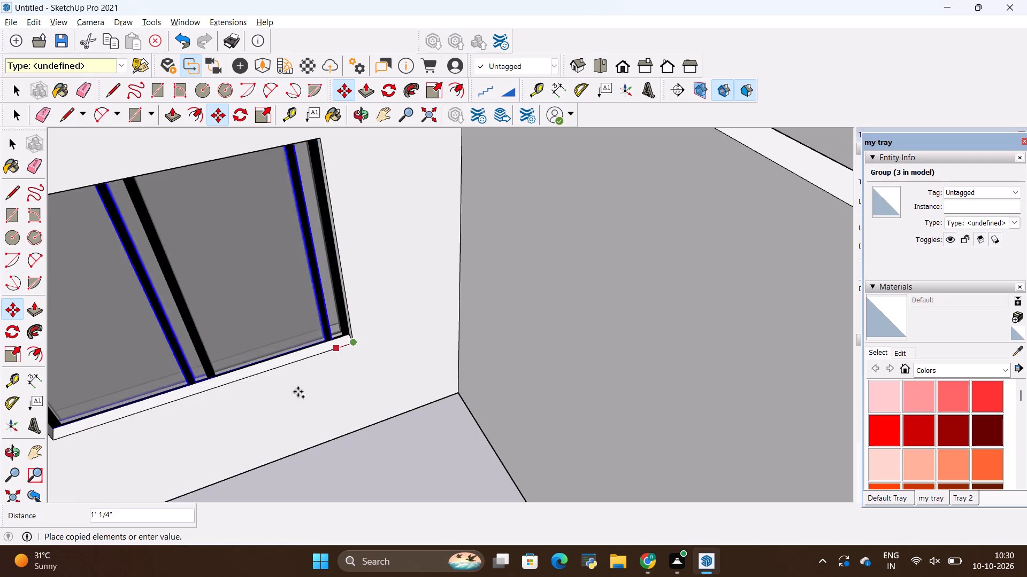
scroll(363, 399, "down", 7)
scroll(504, 263, "down", 2)
scroll(393, 288, "down", 2)
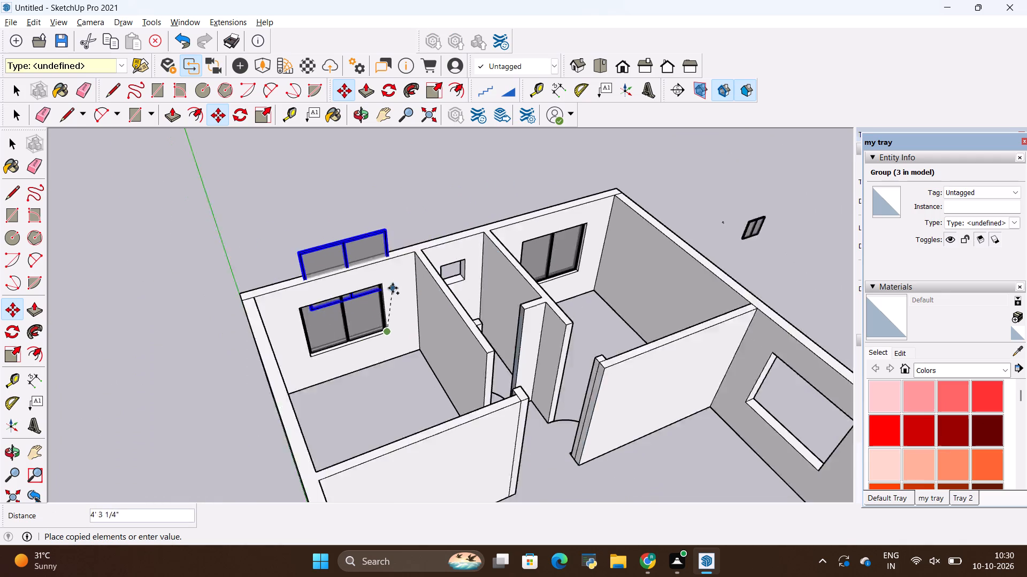
scroll(393, 288, "down", 16)
middle_click_drag(495, 422, 467, 310)
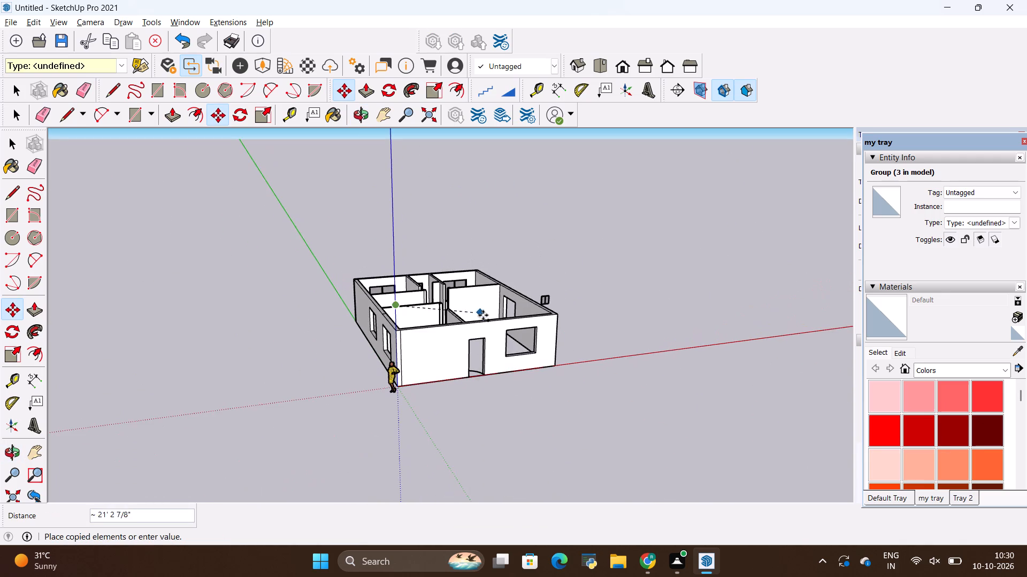
scroll(512, 332, "up", 16)
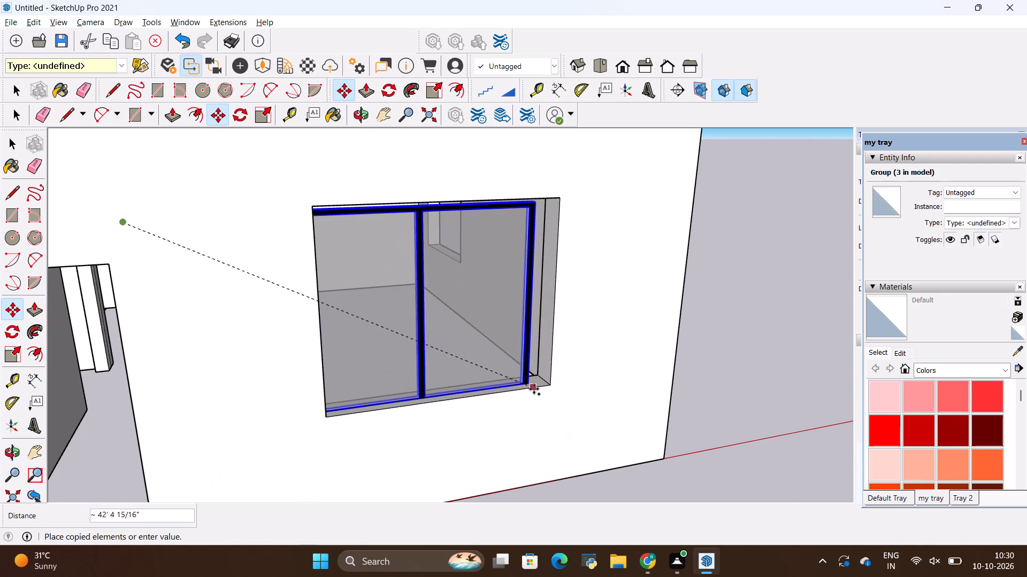
scroll(545, 379, "up", 9)
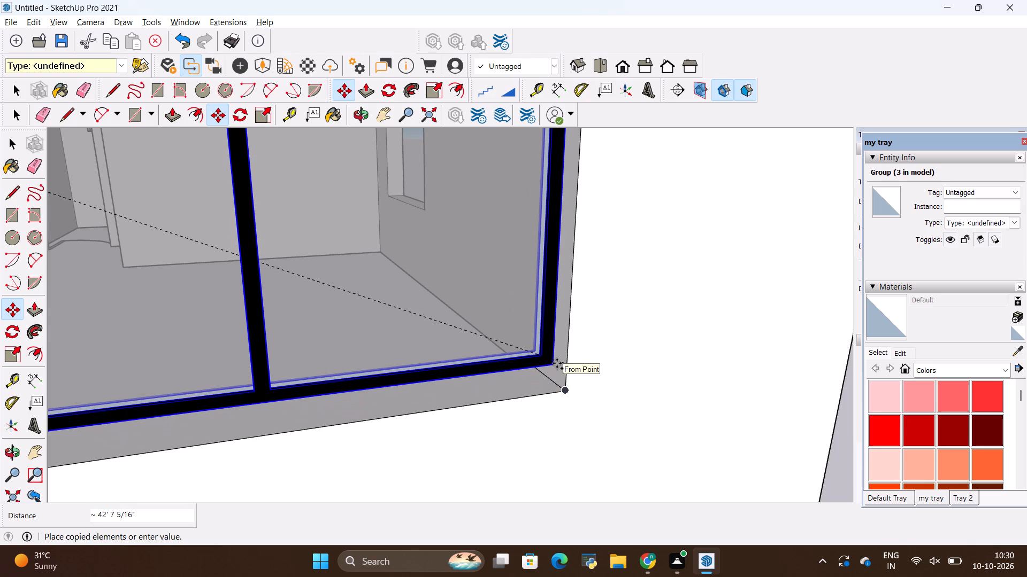
left_click(554, 370)
left_click(554, 372)
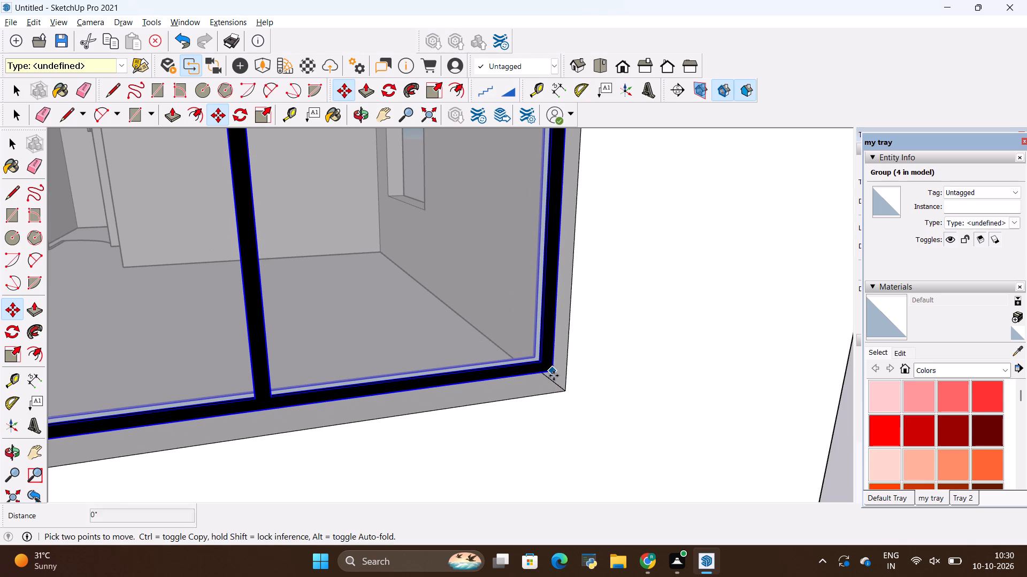
left_click(554, 384)
scroll(516, 436, "down", 12)
key("space")
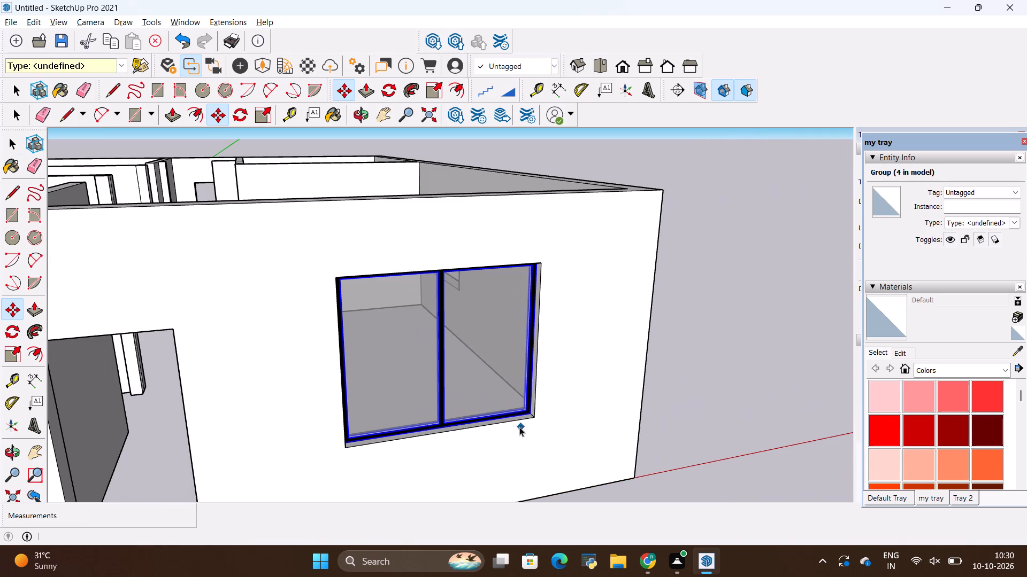
Copy the front-wall window about 35' 4" out to the open ground beside the house.
left_click(508, 414)
key("m")
scroll(508, 414, "up", 10)
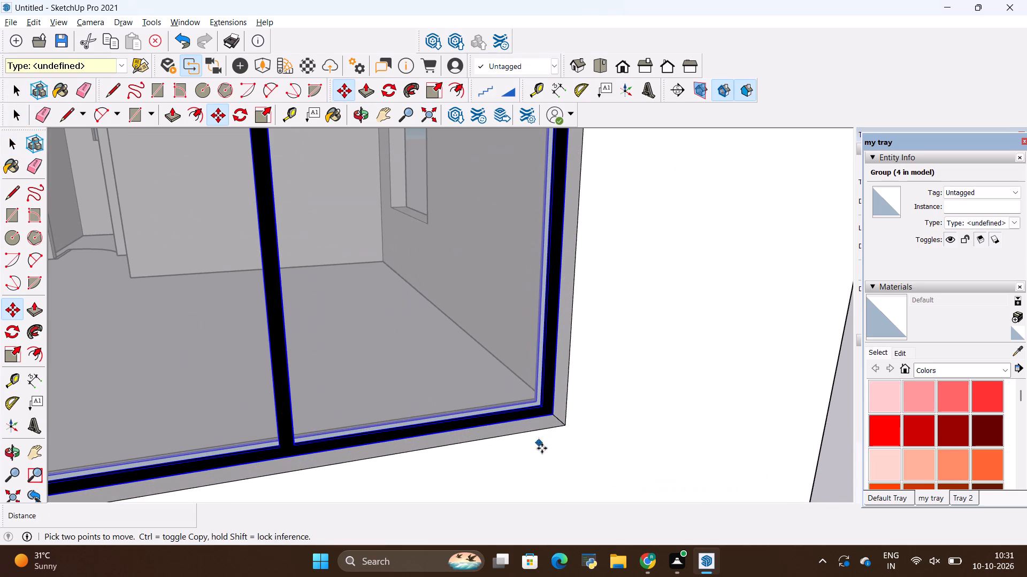
left_click(556, 420, "ctrl")
scroll(441, 465, "down", 4)
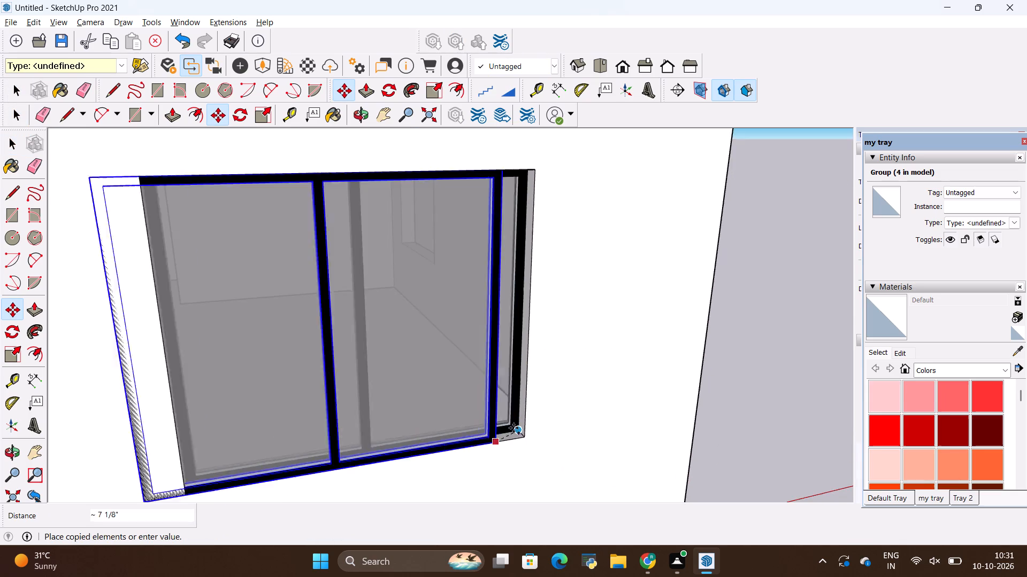
scroll(513, 428, "down", 20)
scroll(513, 428, "down", 1)
left_click(309, 403)
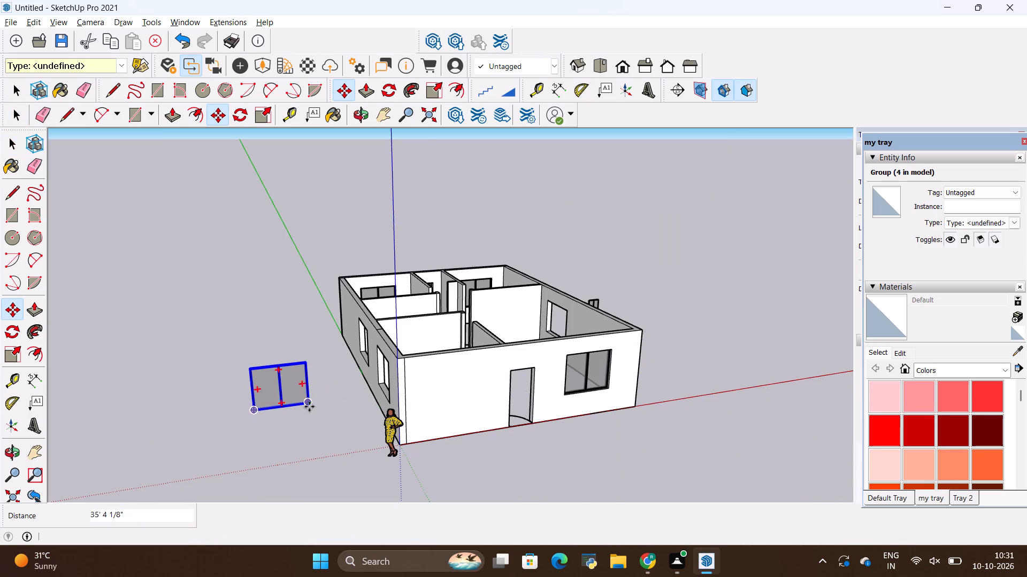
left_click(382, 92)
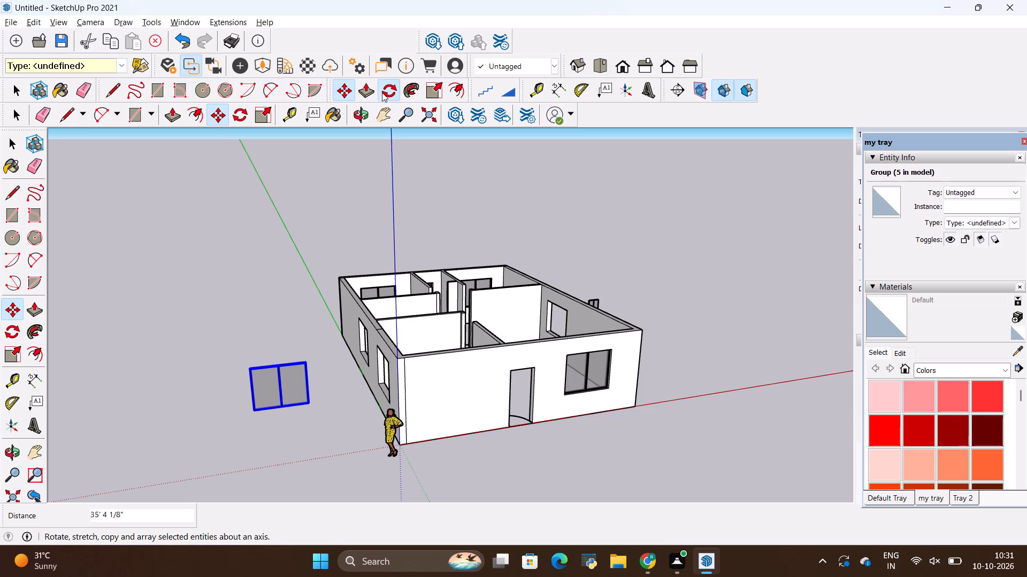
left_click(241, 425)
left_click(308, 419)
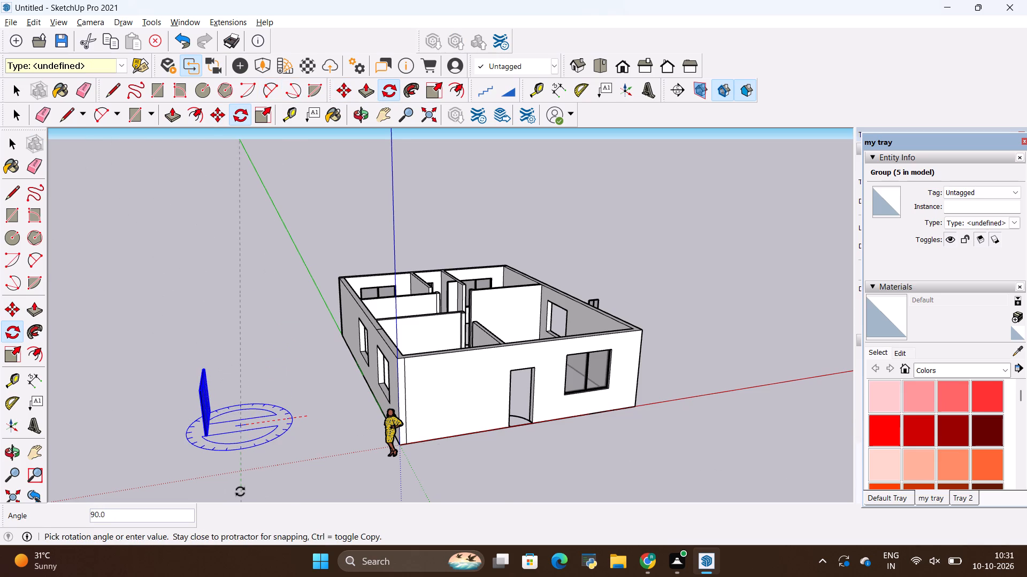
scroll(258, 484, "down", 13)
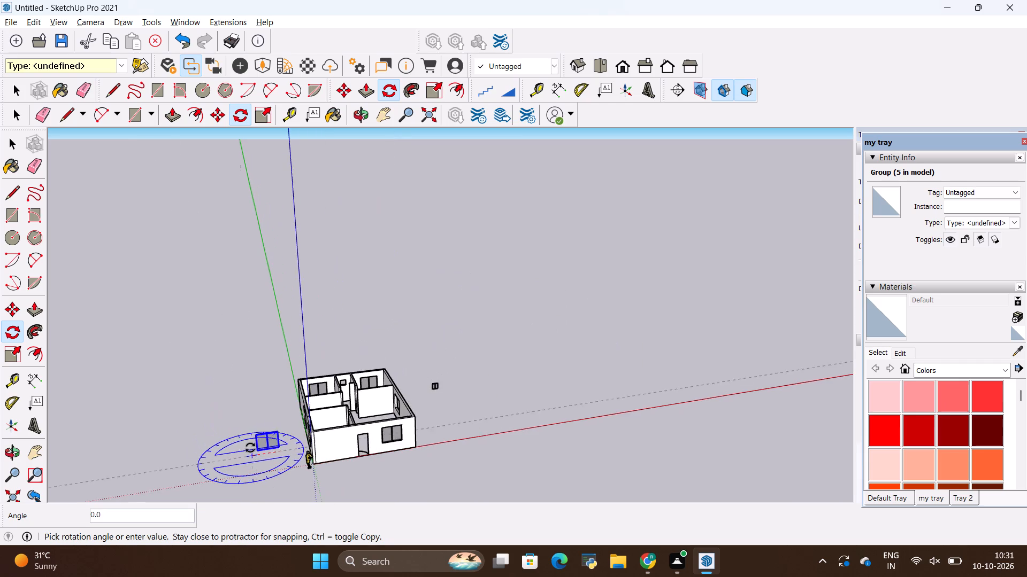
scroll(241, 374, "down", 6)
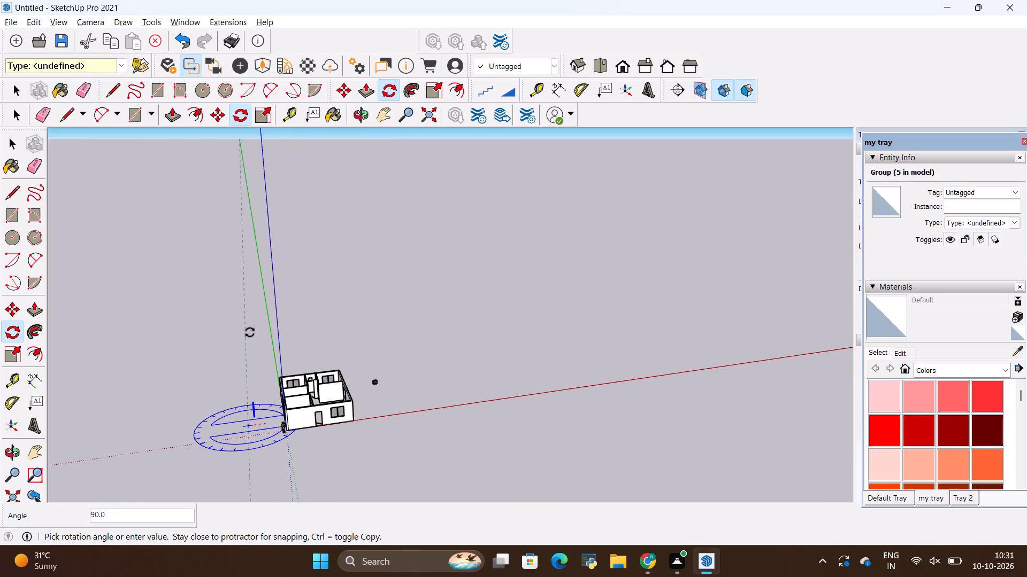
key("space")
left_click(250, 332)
Rotate the copied window 90° about the vertical axis so it runs parallel to the side wall.
scroll(243, 431, "up", 8)
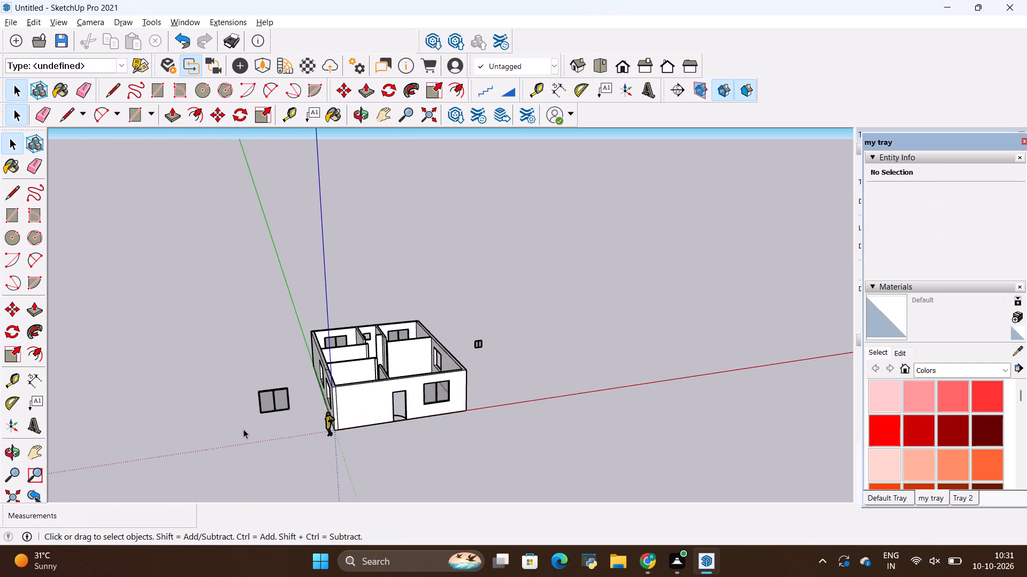
scroll(243, 429, "up", 6)
left_click(277, 391)
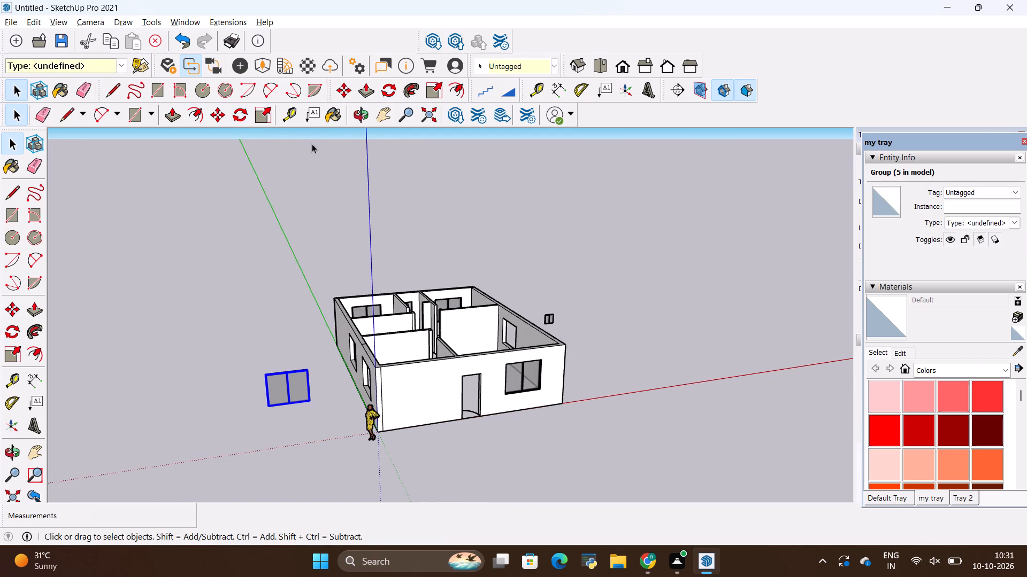
left_click(384, 93)
left_click(228, 434)
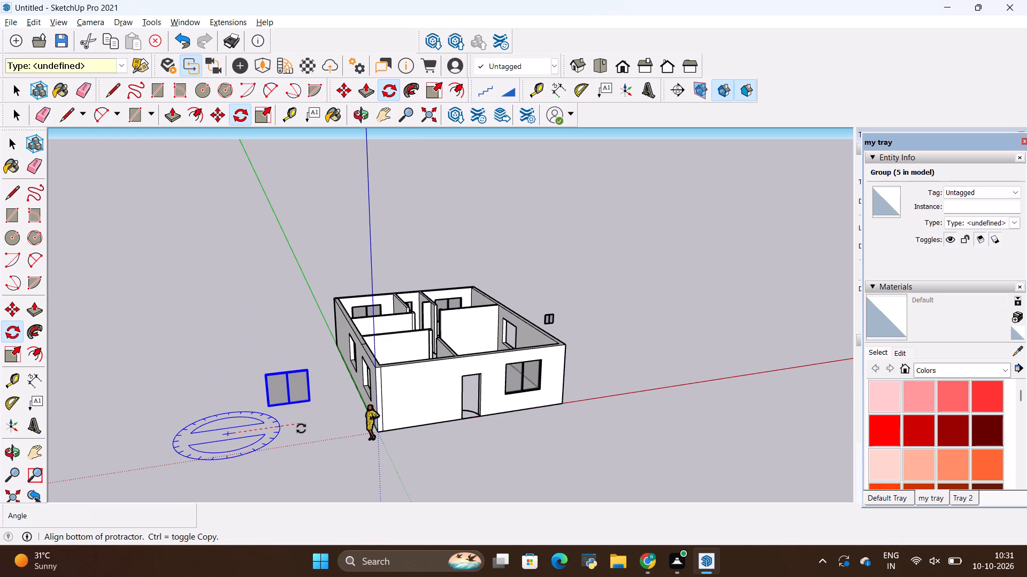
left_click(301, 428)
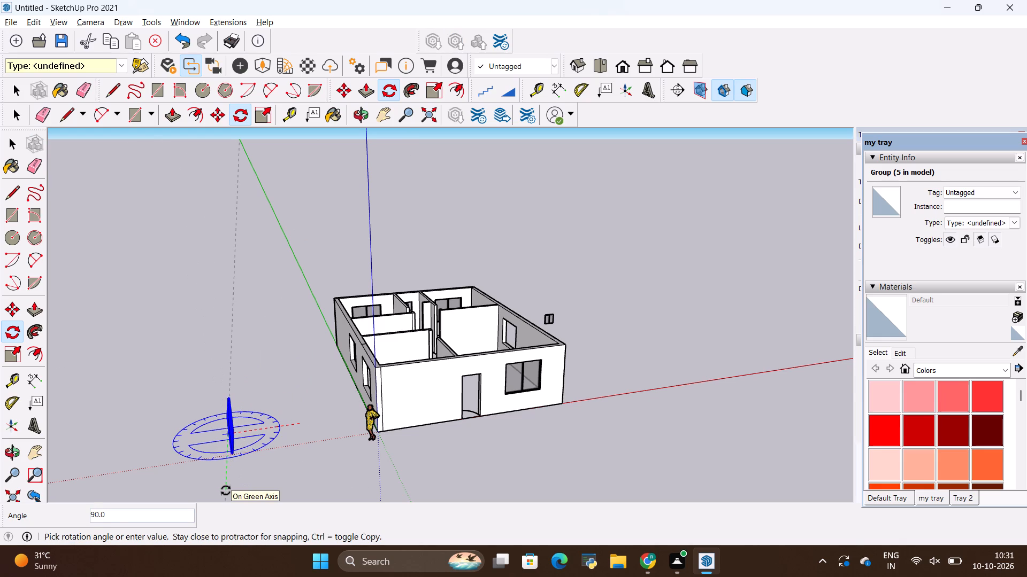
left_click(226, 490)
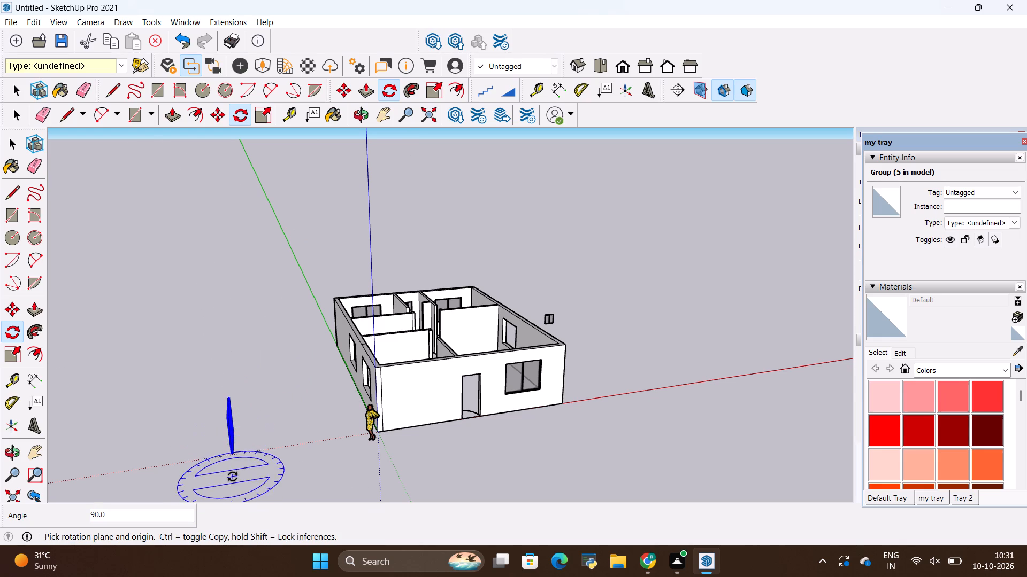
key("space")
left_click(233, 475)
Move the rotated window about 22' 3" into the green-axis side wall's opening nearest the origin, aligning it to the lower corner.
middle_click_drag(224, 423, 490, 379)
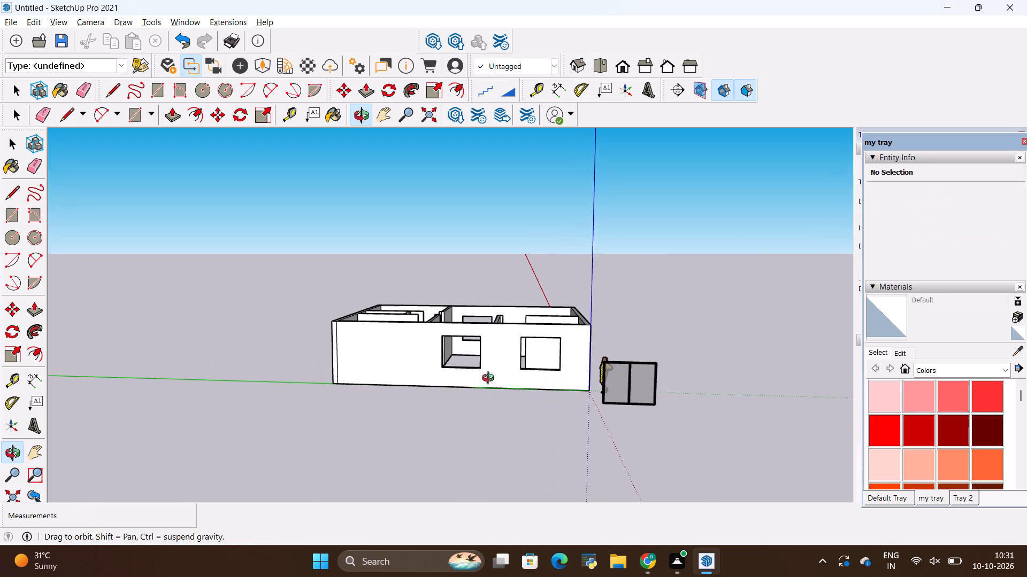
middle_click_drag(490, 379, 492, 379)
scroll(651, 361, "up", 8)
left_click(641, 400)
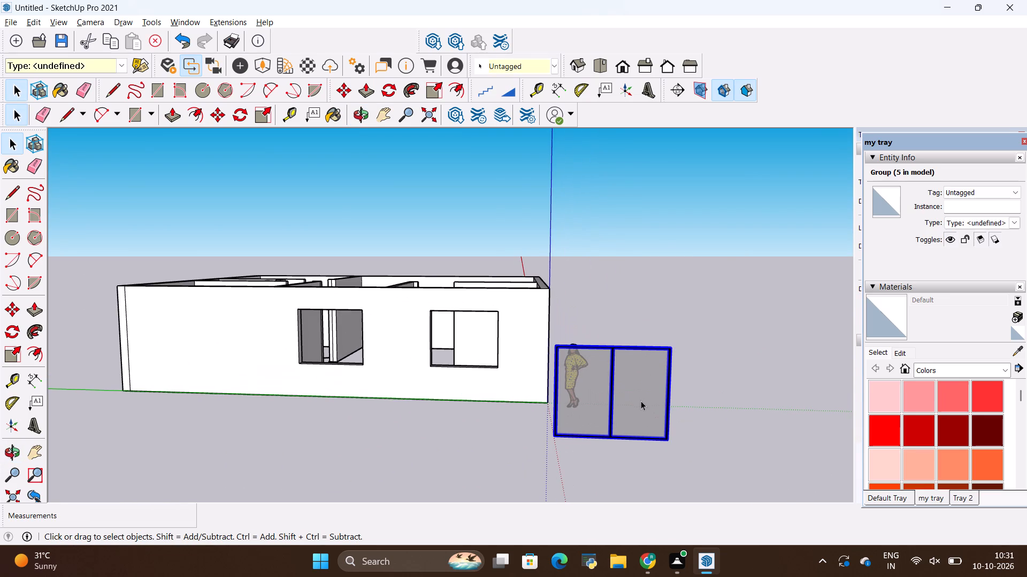
key("m")
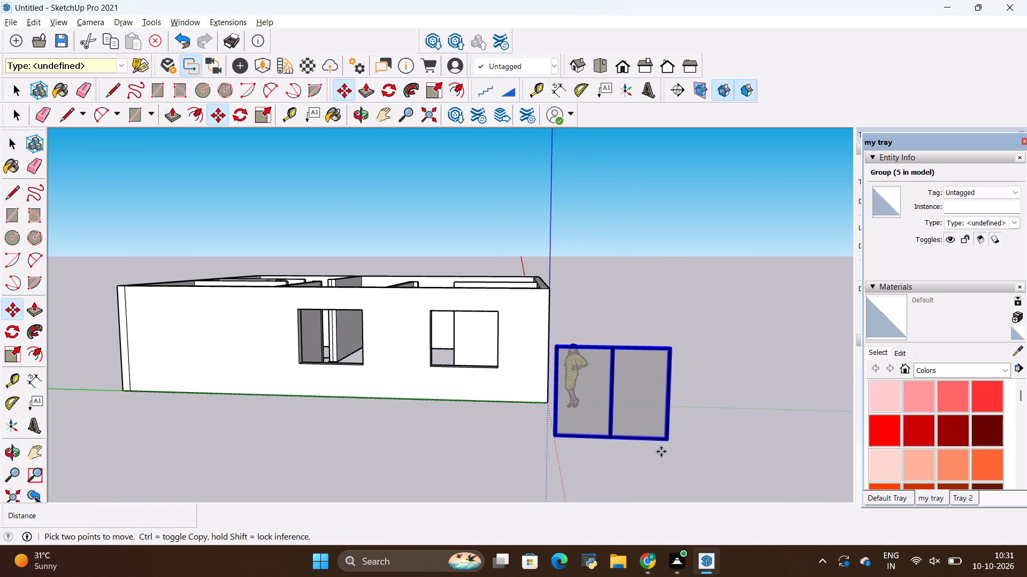
left_click(670, 444)
scroll(455, 328, "up", 9)
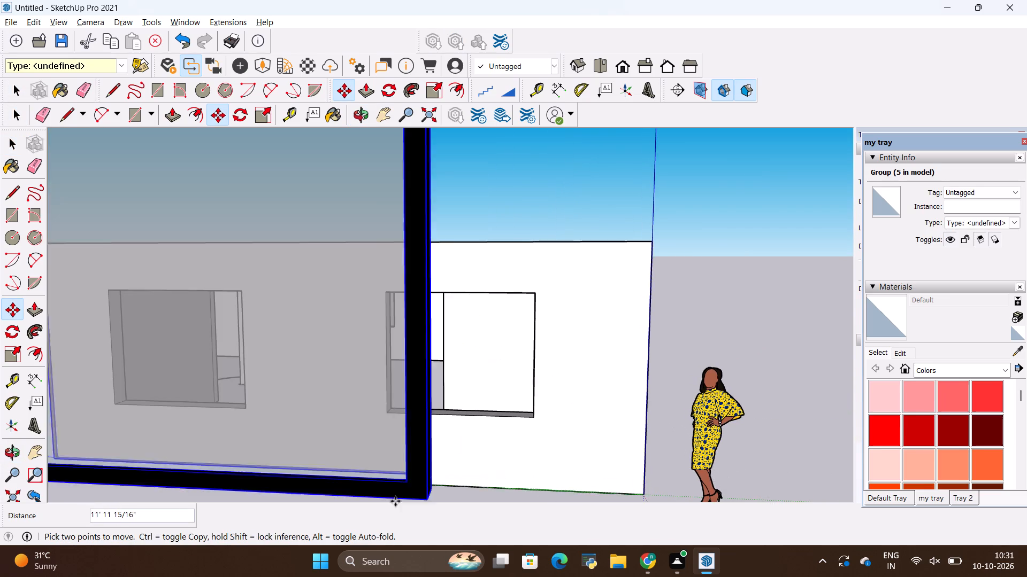
scroll(436, 450, "down", 5)
scroll(508, 392, "down", 6)
scroll(706, 368, "down", 5)
middle_click_drag(514, 332, 608, 433)
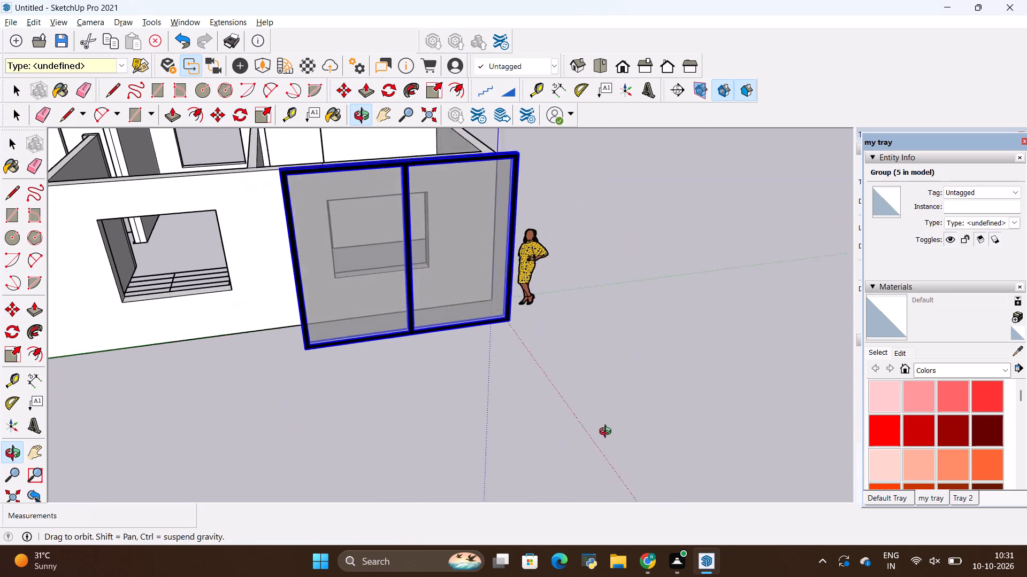
middle_click_drag(608, 433, 609, 433)
scroll(609, 433, "down", 1)
scroll(405, 252, "up", 17)
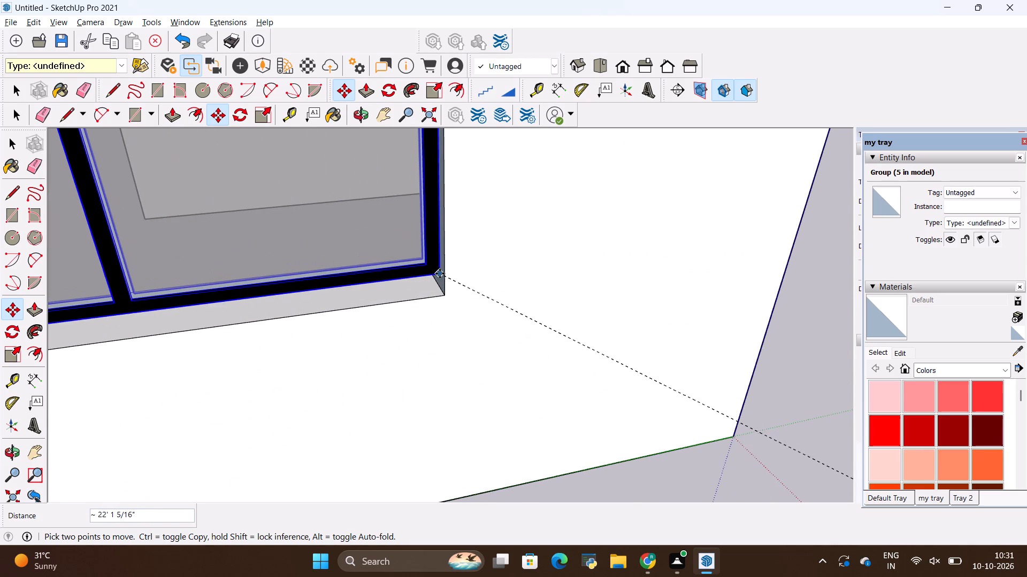
left_click(433, 274)
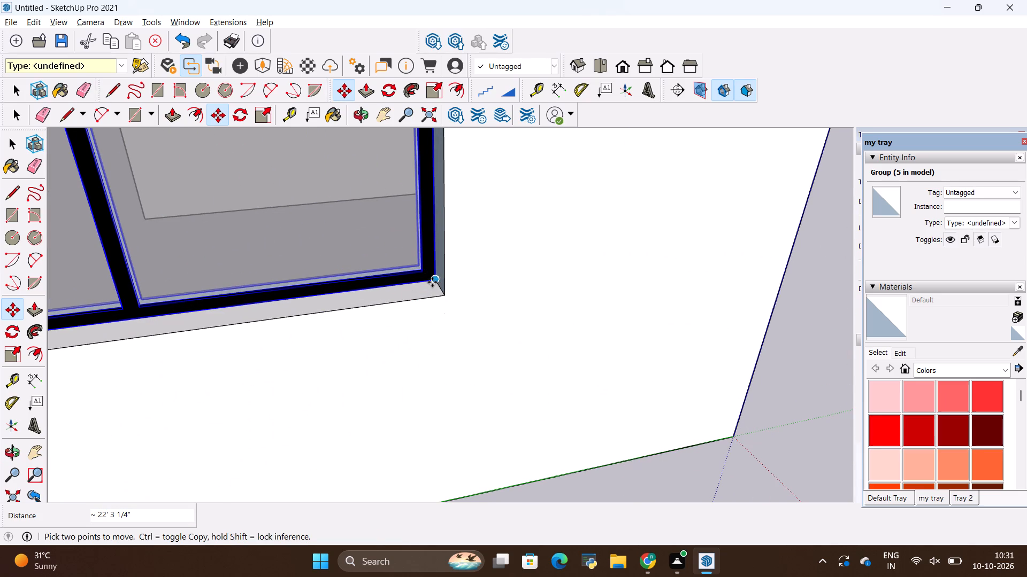
Copy the fitted window about 12' along the side wall into its second opening, aligning it to the lower corner.
left_click_drag(437, 280, 415, 286, "ctrl")
scroll(526, 340, "down", 16)
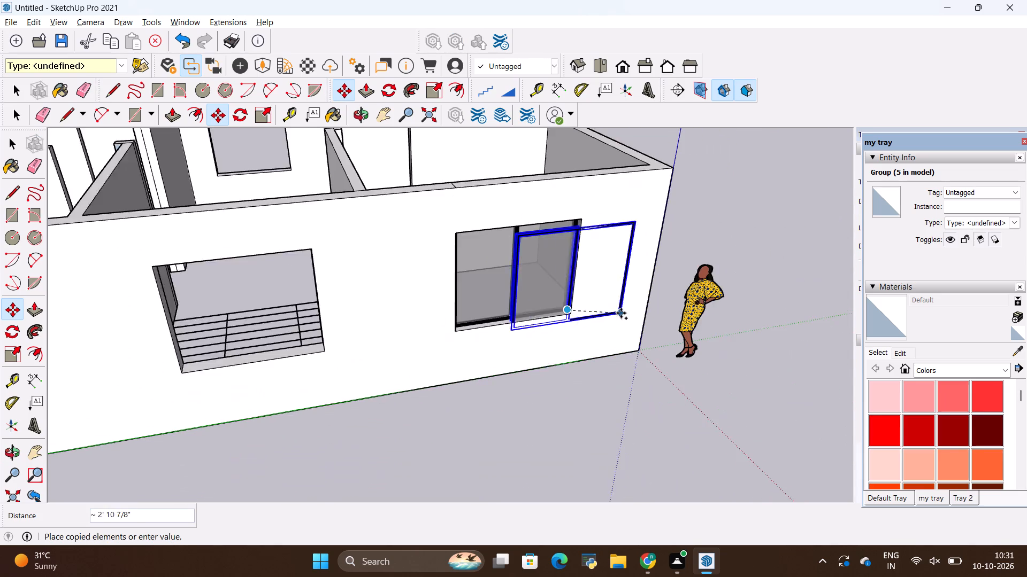
scroll(621, 313, "down", 1)
scroll(120, 337, "up", 7)
middle_click_drag(273, 358, 320, 384)
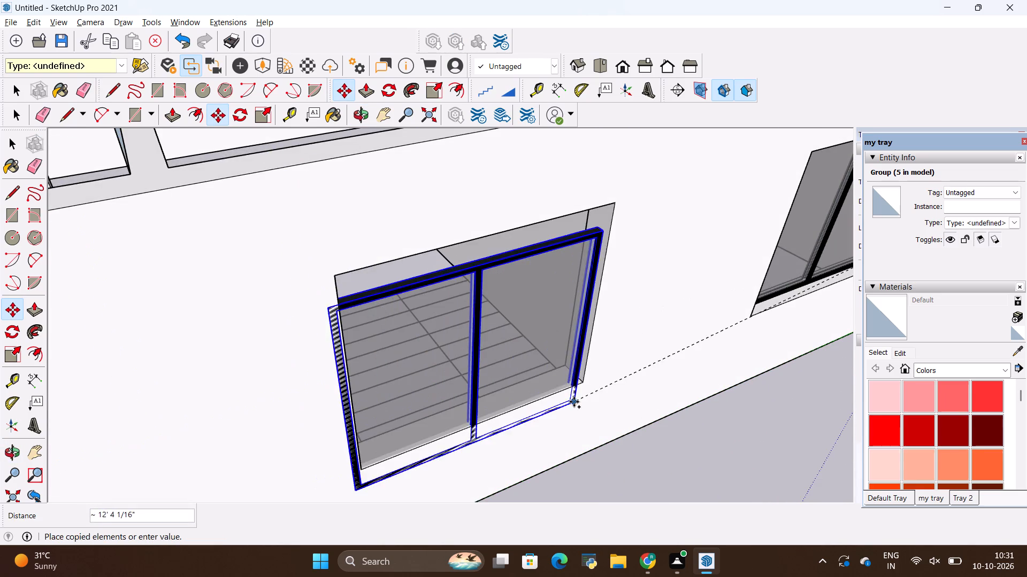
left_click(578, 370)
scroll(221, 426, "down", 11)
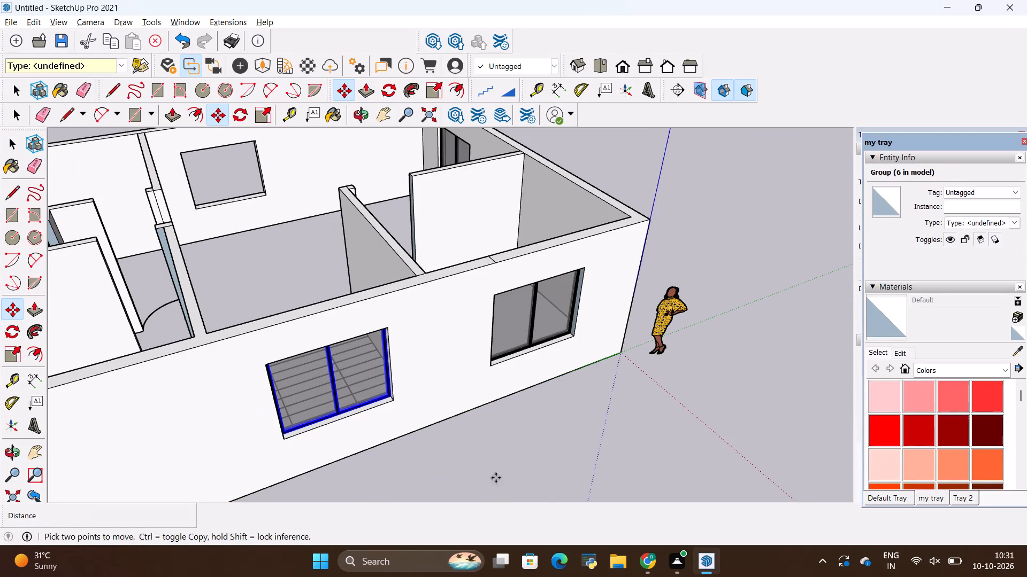
key("space")
left_click(555, 485)
Copy the second side-wall window about 29' 1" across the house into the opposite side wall's opening, aligned to its lower corner.
scroll(310, 361, "down", 6)
middle_click_drag(382, 381, 305, 278)
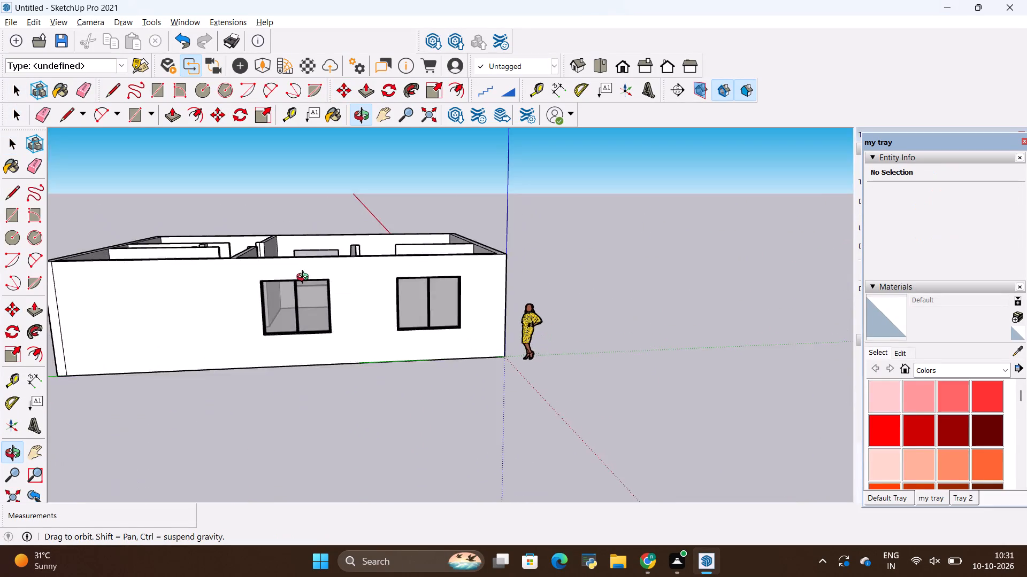
middle_click_drag(305, 278, 403, 391)
scroll(386, 382, "down", 1)
scroll(325, 360, "up", 9)
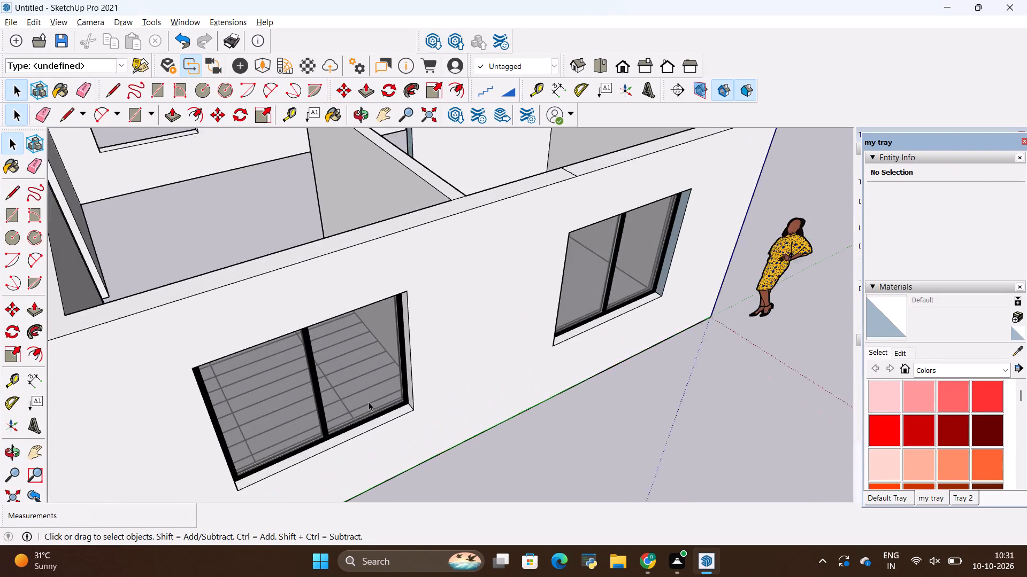
scroll(369, 402, "up", 5)
left_click(362, 371)
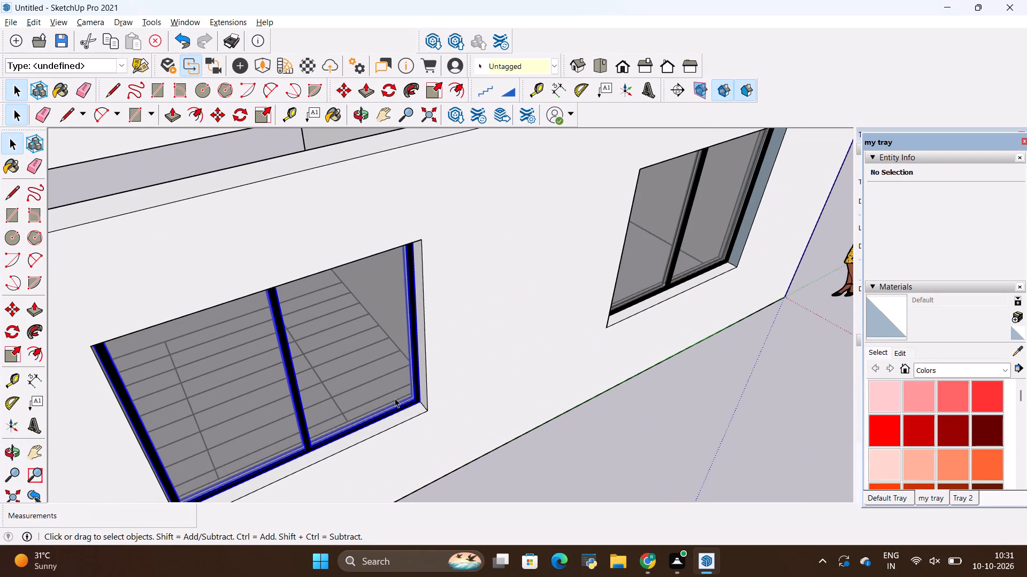
key("m")
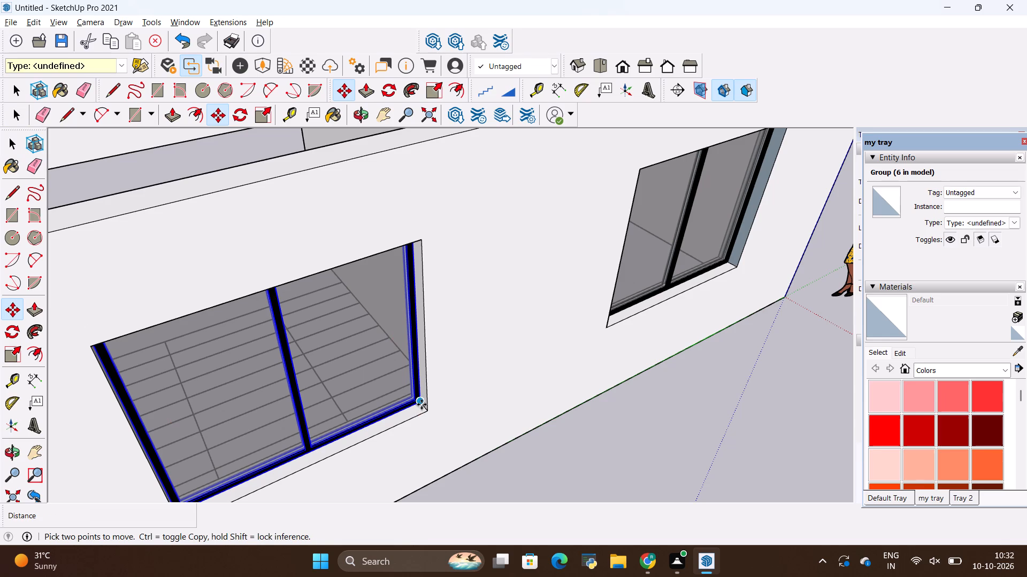
left_click(421, 404, "ctrl")
scroll(570, 449, "down", 12)
scroll(355, 210, "up", 2)
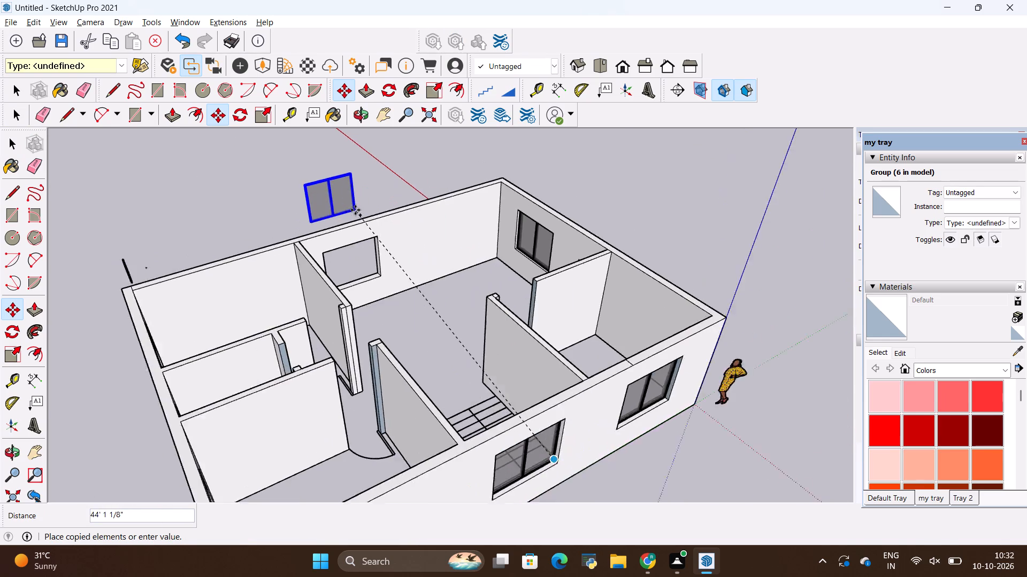
scroll(355, 210, "up", 16)
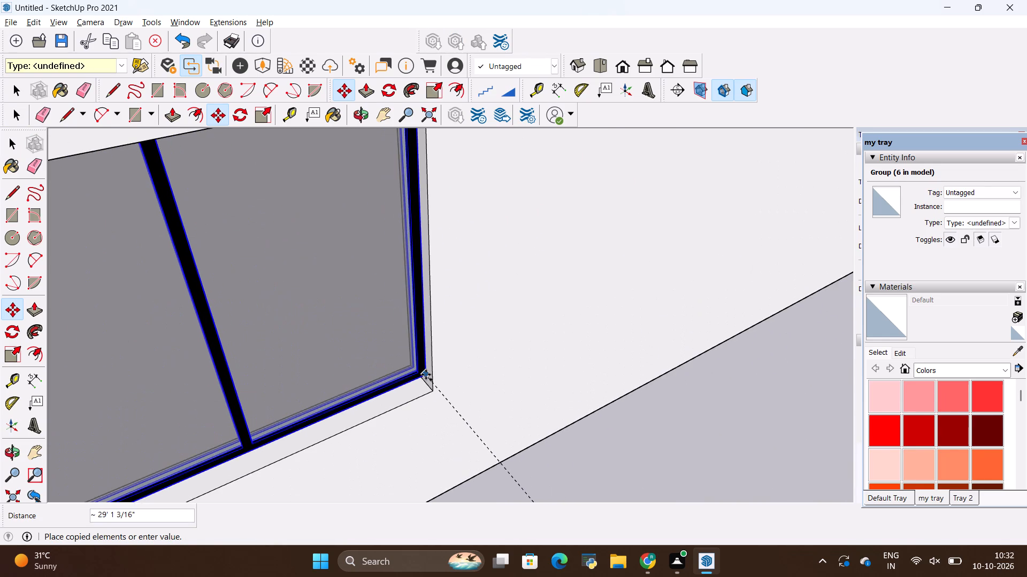
left_click(424, 377)
scroll(402, 424, "down", 19)
key("space")
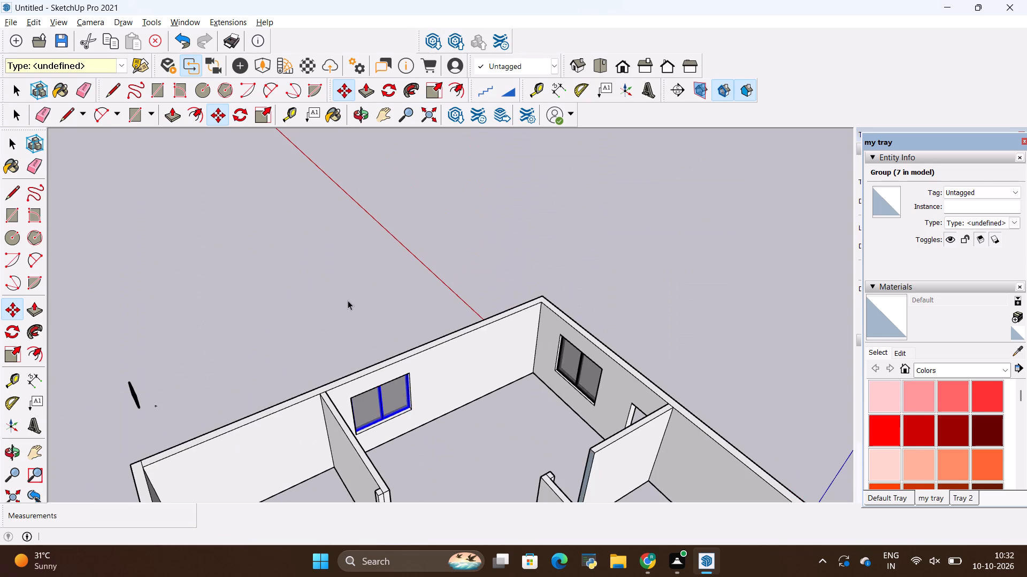
left_click(348, 300)
Import the ventilator model and place it against the outer wall beside the small square opening between the two windows.
scroll(305, 284, "down", 12)
middle_click_drag(204, 456, 457, 368)
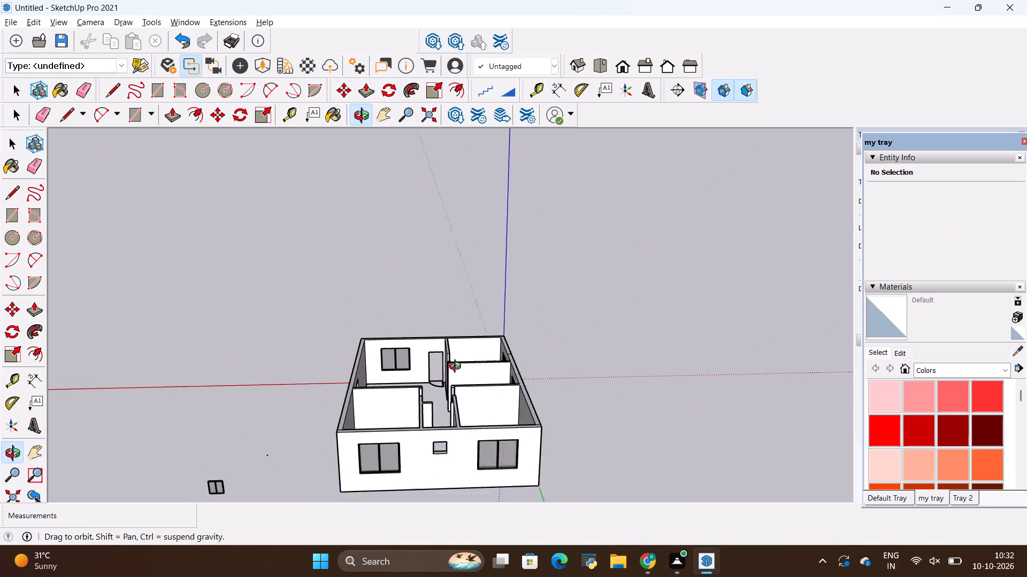
middle_click_drag(457, 368, 457, 356)
scroll(442, 435, "up", 8)
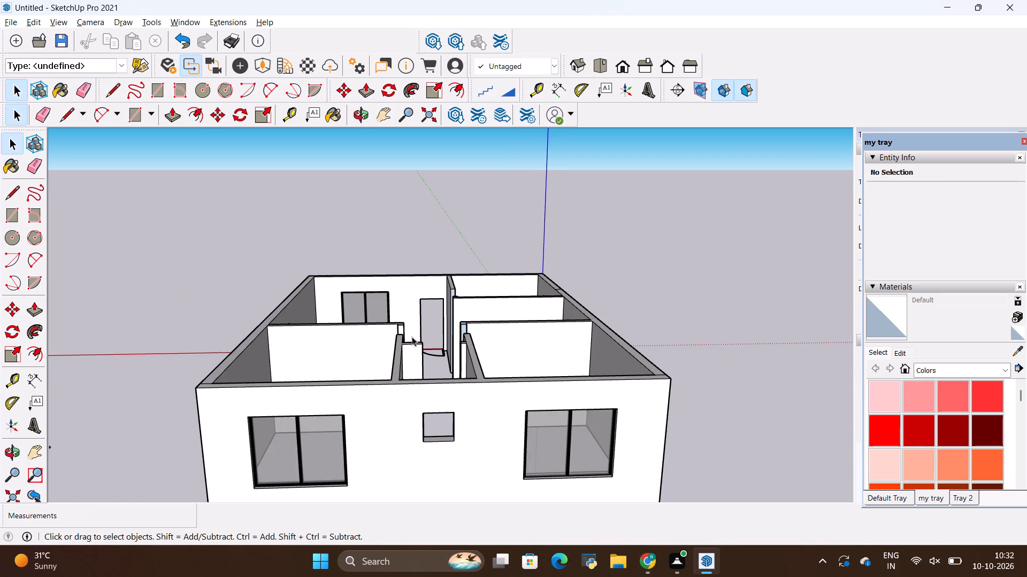
left_click(12, 21)
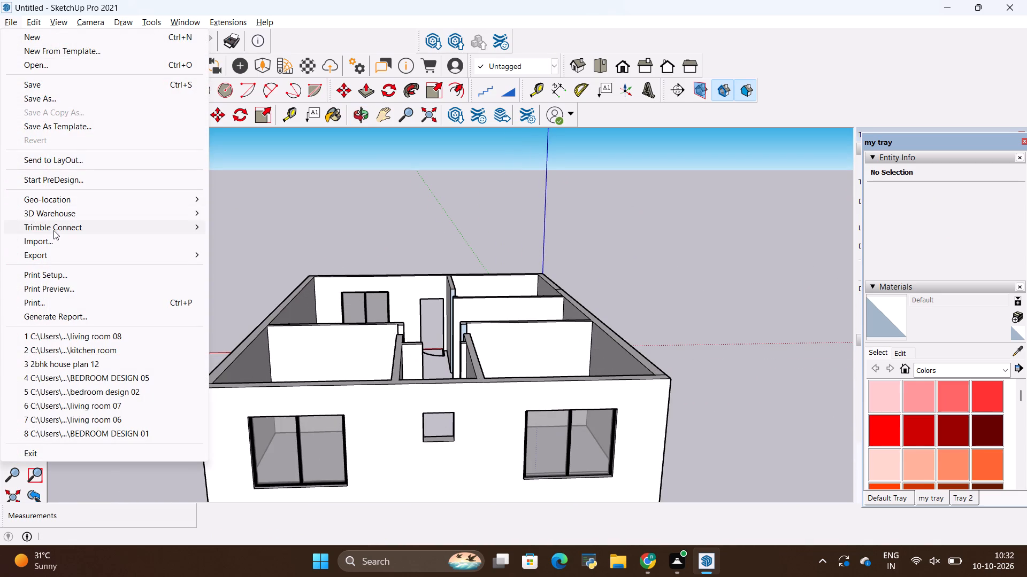
left_click(53, 237)
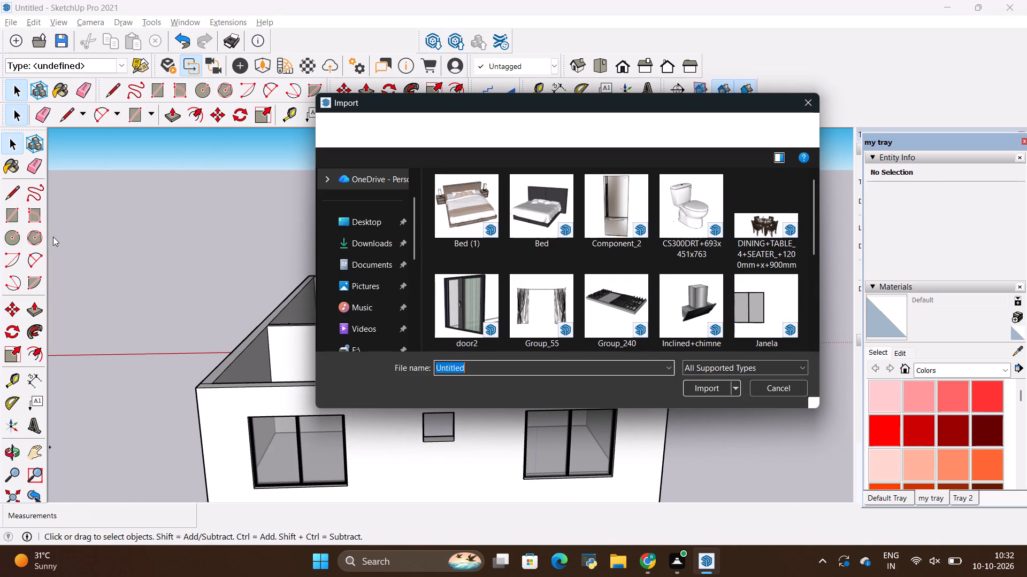
scroll(649, 282, "down", 3)
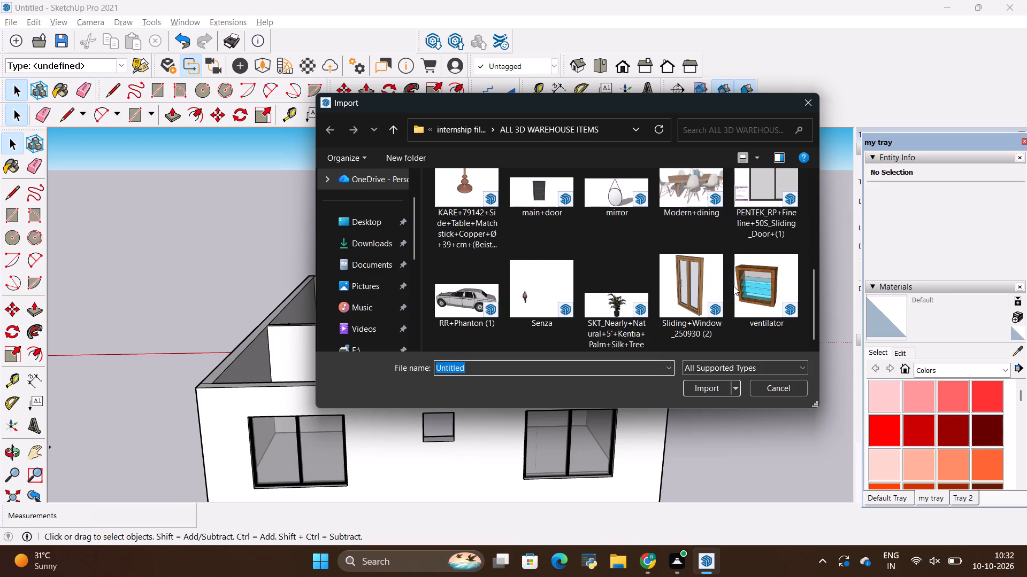
left_click(733, 286)
left_click(717, 386)
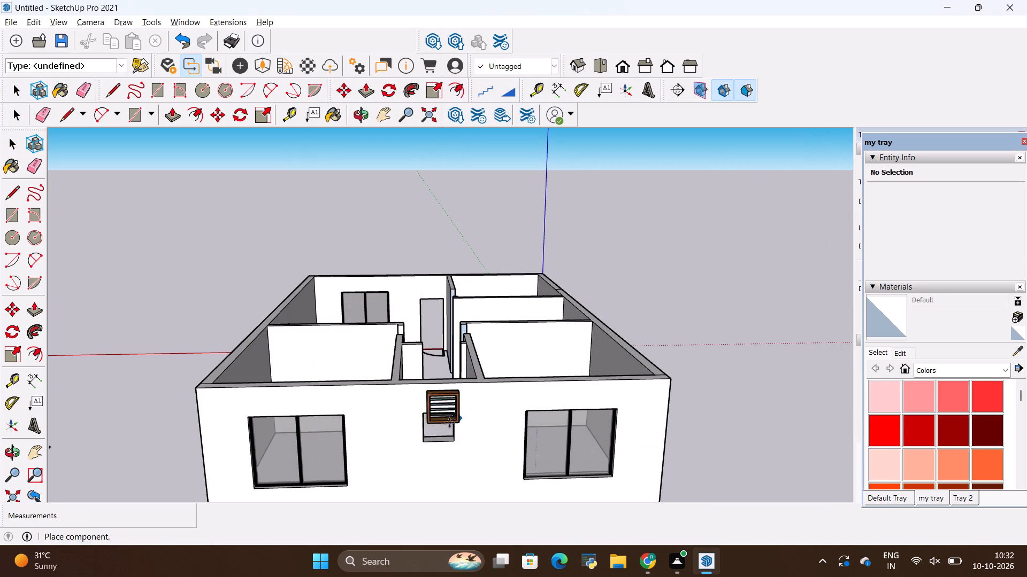
scroll(458, 437, "up", 15)
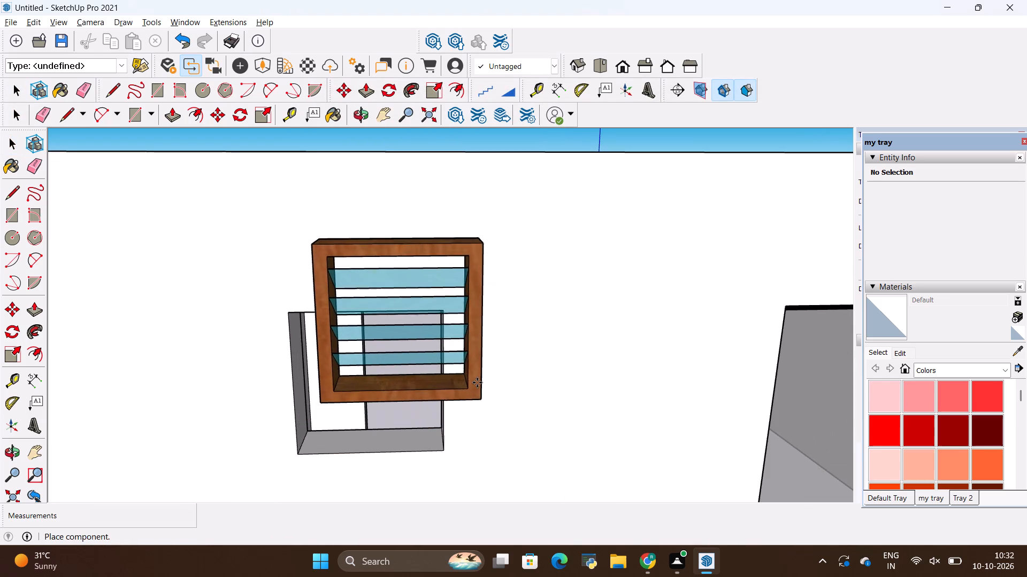
left_click(477, 383)
Move the ventilator by its lower corner about 1' 2 3/4" so it sits in the small square wall opening.
left_click(485, 401)
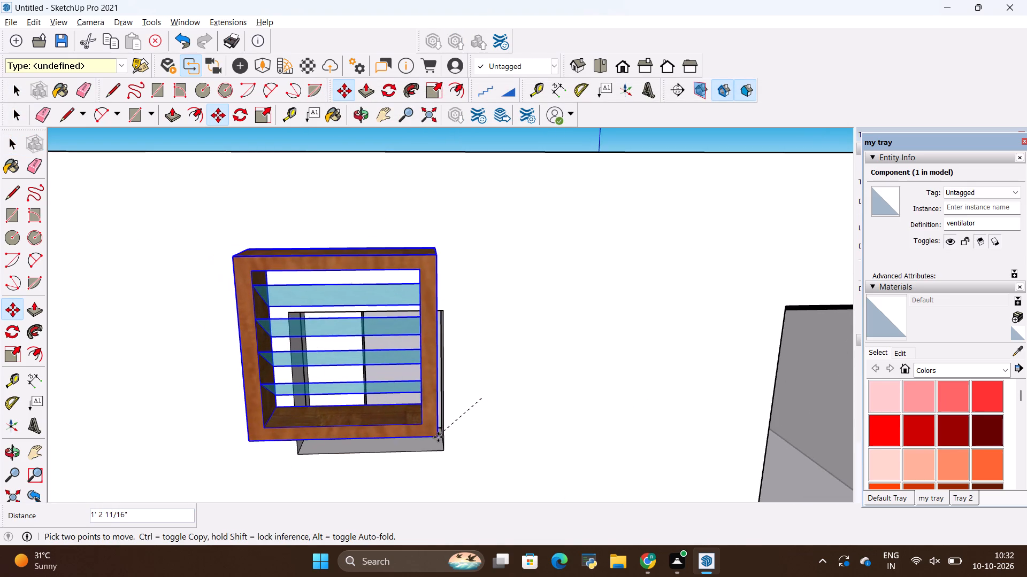
scroll(420, 216, "down", 6)
middle_click_drag(254, 212, 257, 216)
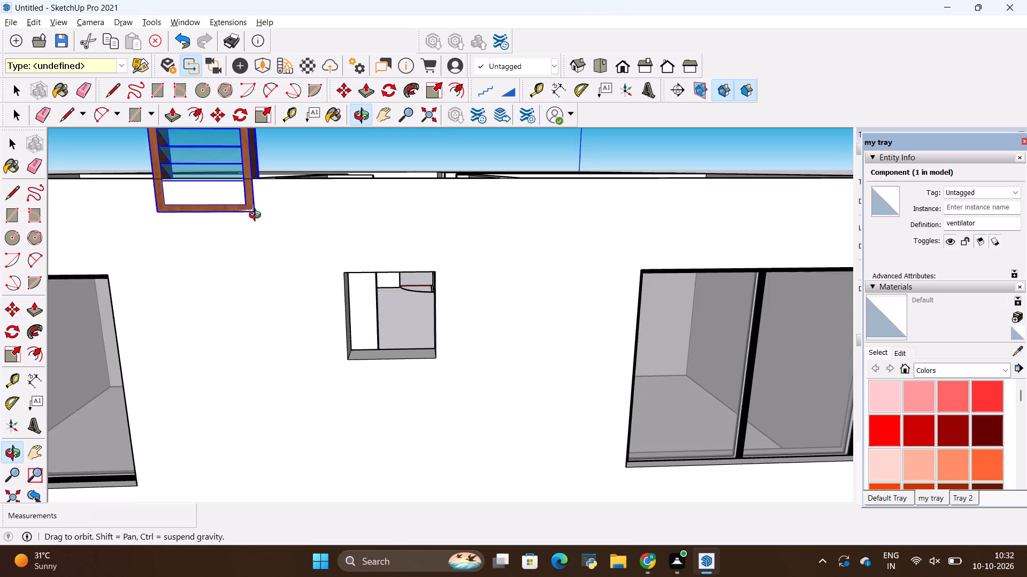
middle_click_drag(257, 216, 377, 333)
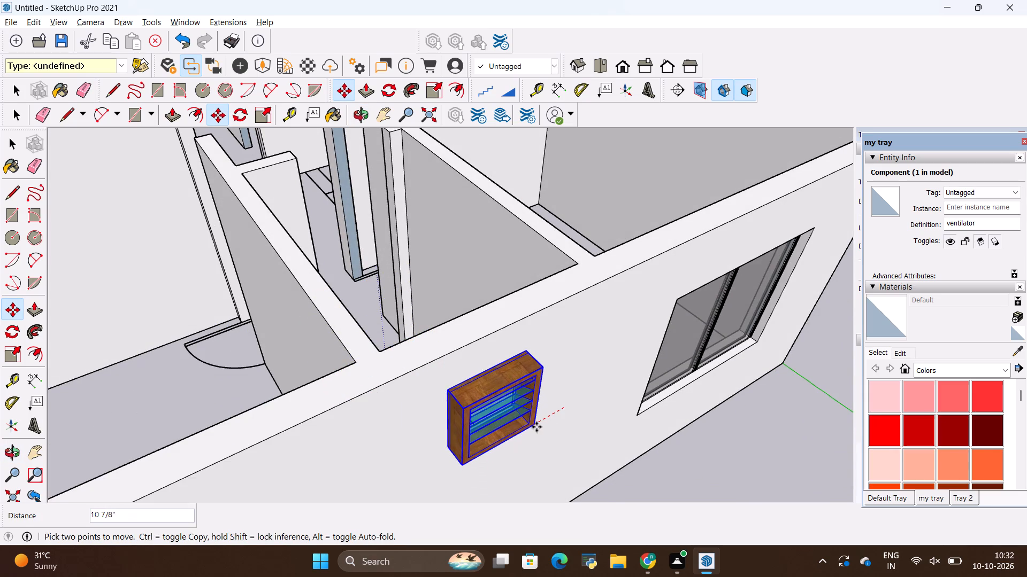
middle_click_drag(538, 428, 467, 284)
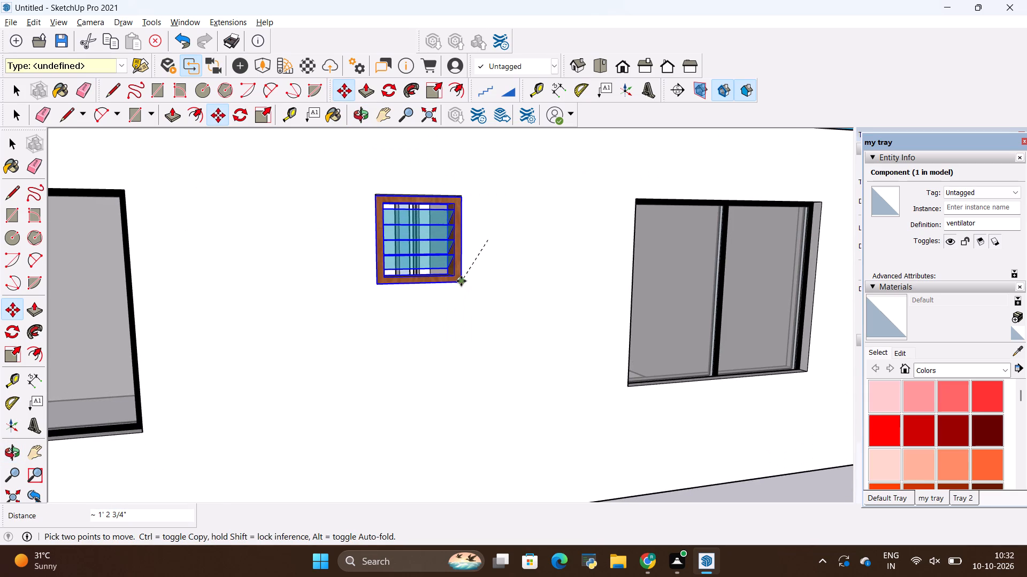
left_click(461, 281)
Scale the ventilator's depth along the green axis to about 0.44 so it is thinner than the wall.
scroll(333, 135, "up", 7)
scroll(436, 232, "down", 5)
middle_click_drag(436, 234, 430, 296)
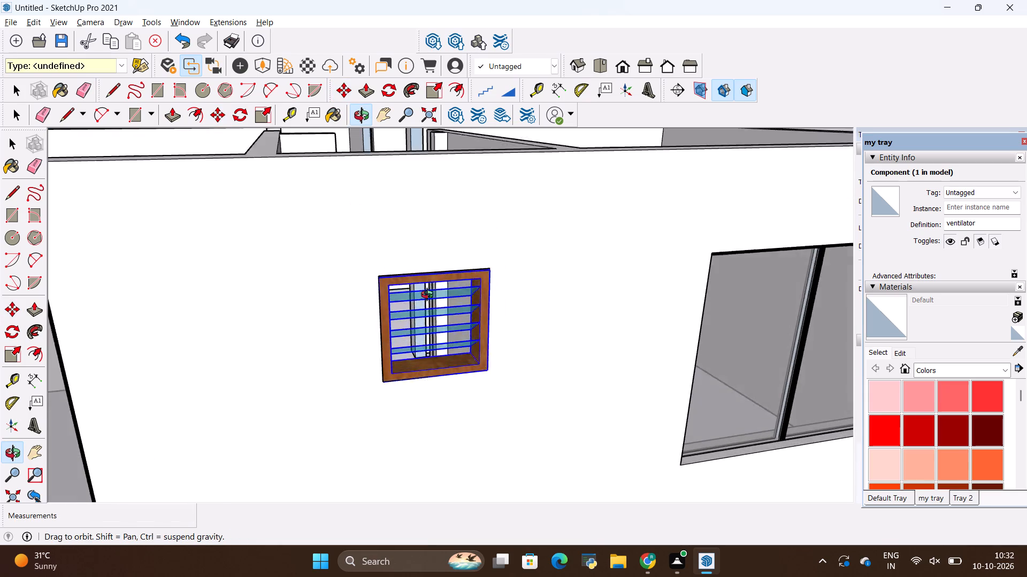
middle_click_drag(430, 296, 368, 327)
scroll(328, 411, "up", 5)
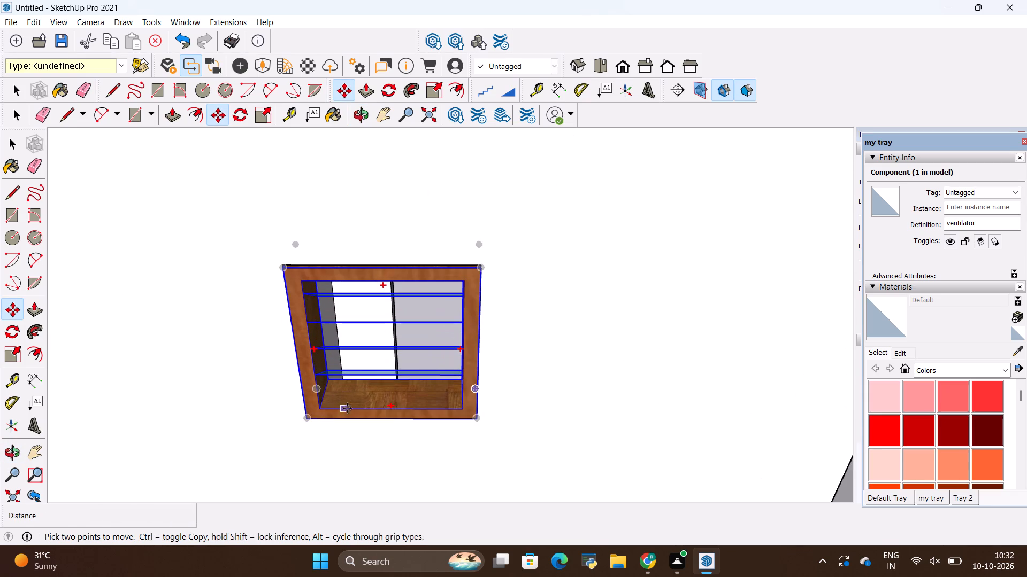
key("s")
left_click(386, 353)
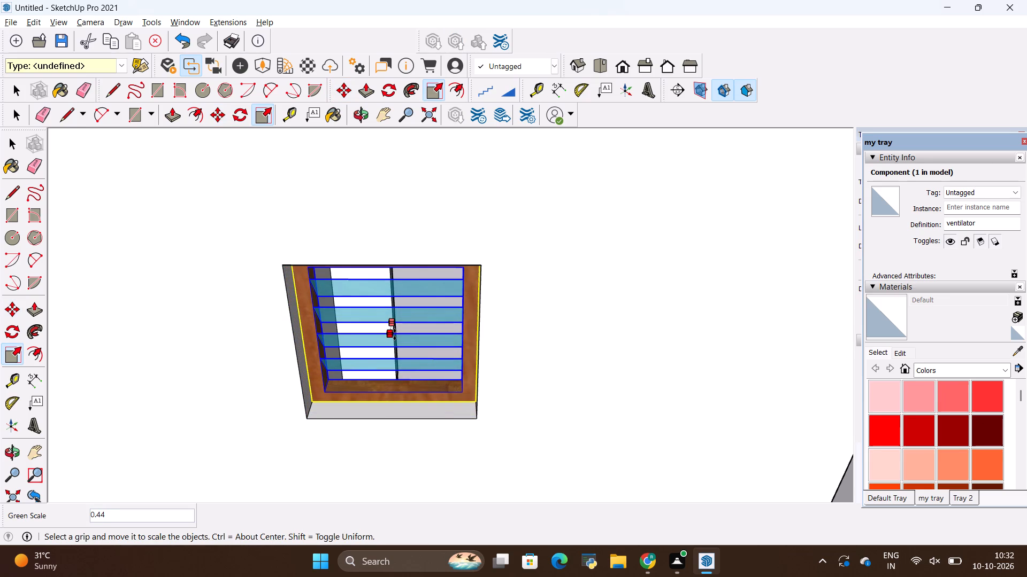
left_click(395, 334)
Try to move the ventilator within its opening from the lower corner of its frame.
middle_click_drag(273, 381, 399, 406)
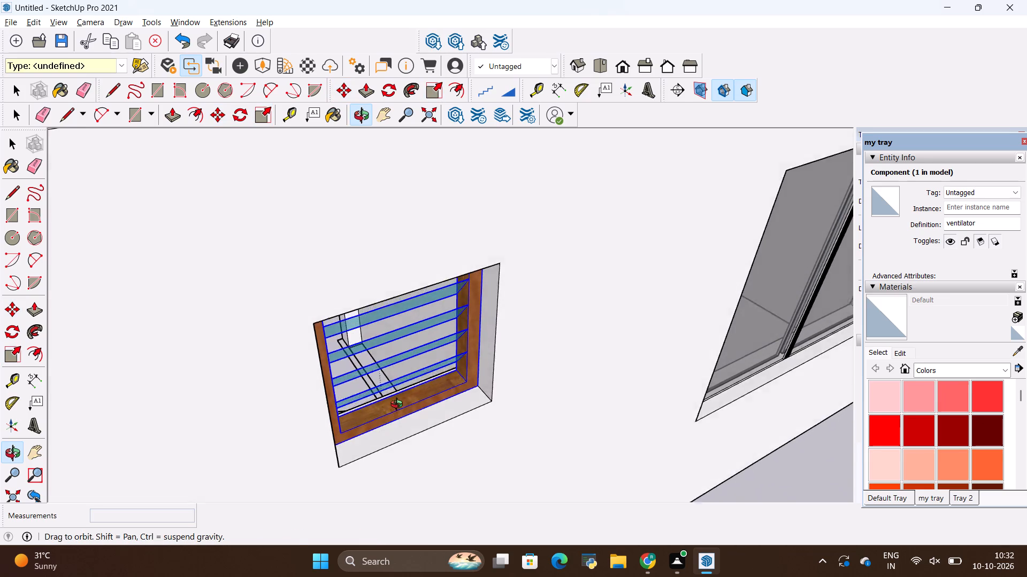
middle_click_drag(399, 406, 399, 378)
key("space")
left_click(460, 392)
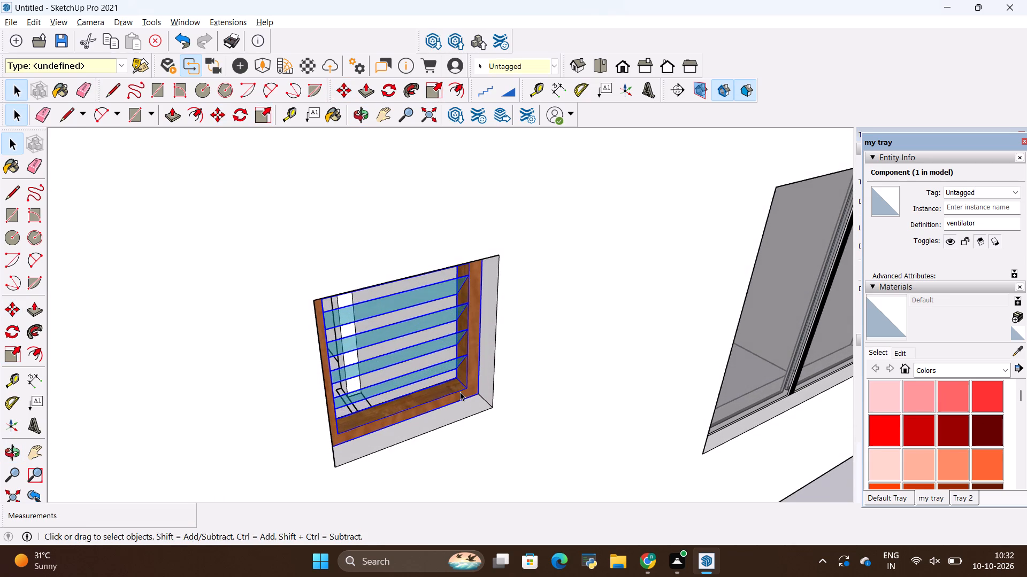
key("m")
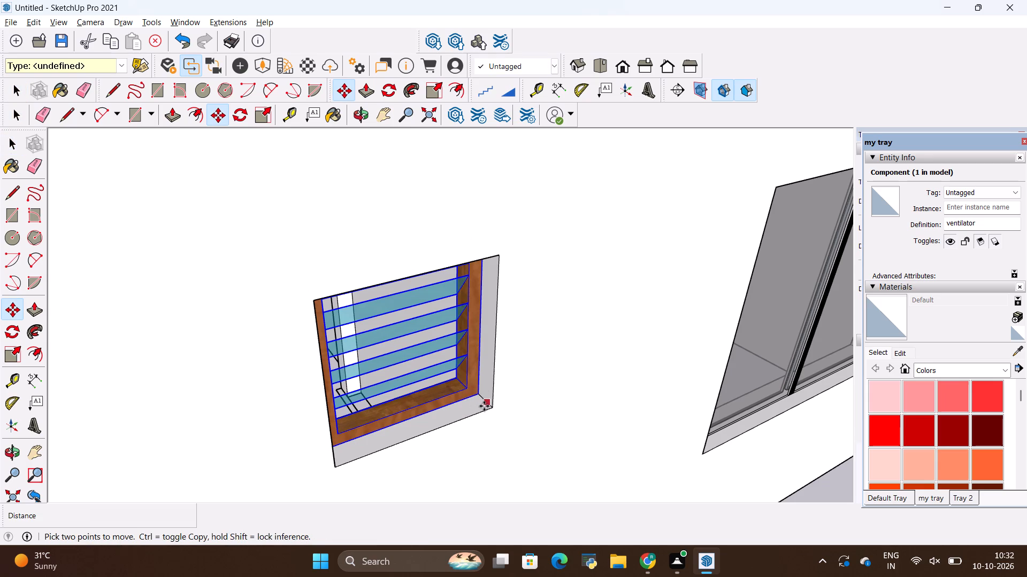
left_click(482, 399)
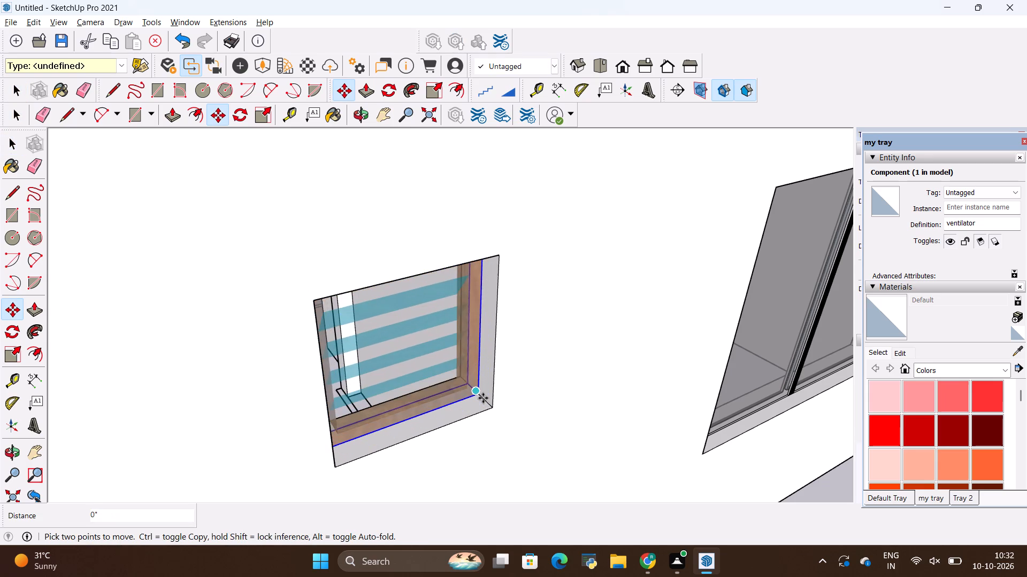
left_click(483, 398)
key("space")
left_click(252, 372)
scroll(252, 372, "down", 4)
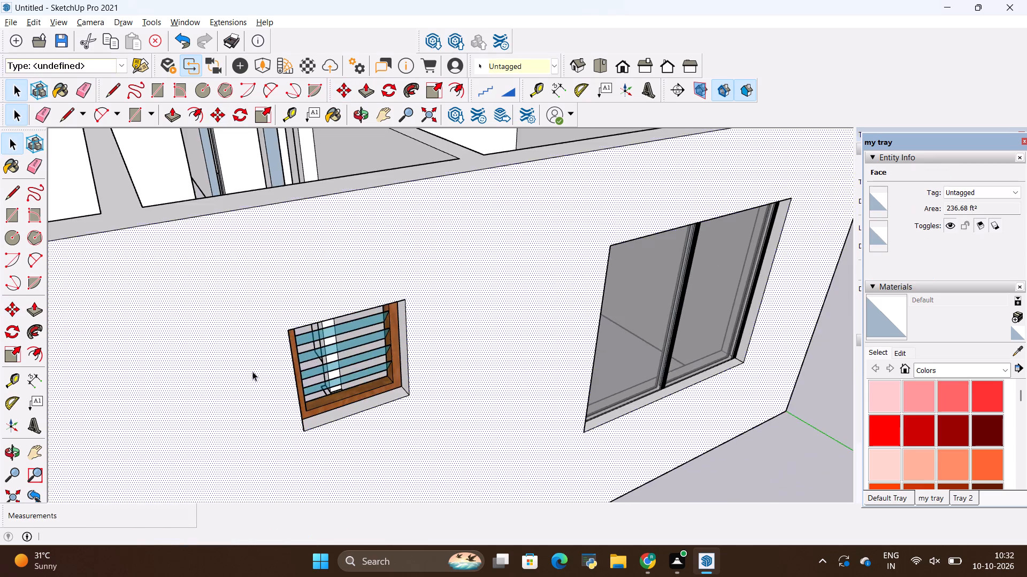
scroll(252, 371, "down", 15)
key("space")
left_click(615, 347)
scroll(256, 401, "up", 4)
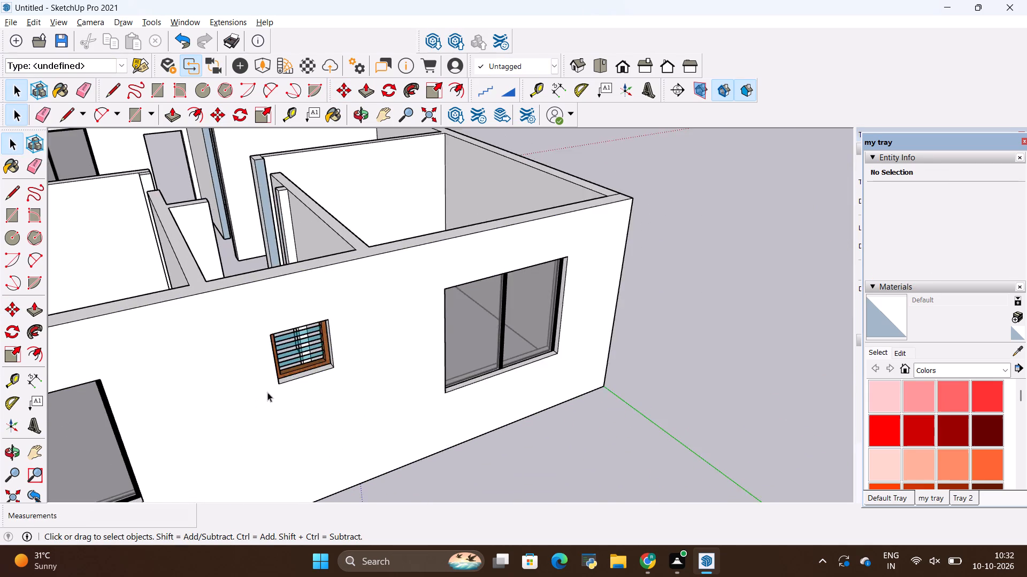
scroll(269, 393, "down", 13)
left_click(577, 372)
Place guides 3' below the top edges of the two short wall ends that meet between the interior doorways.
middle_click_drag(521, 371, 236, 395)
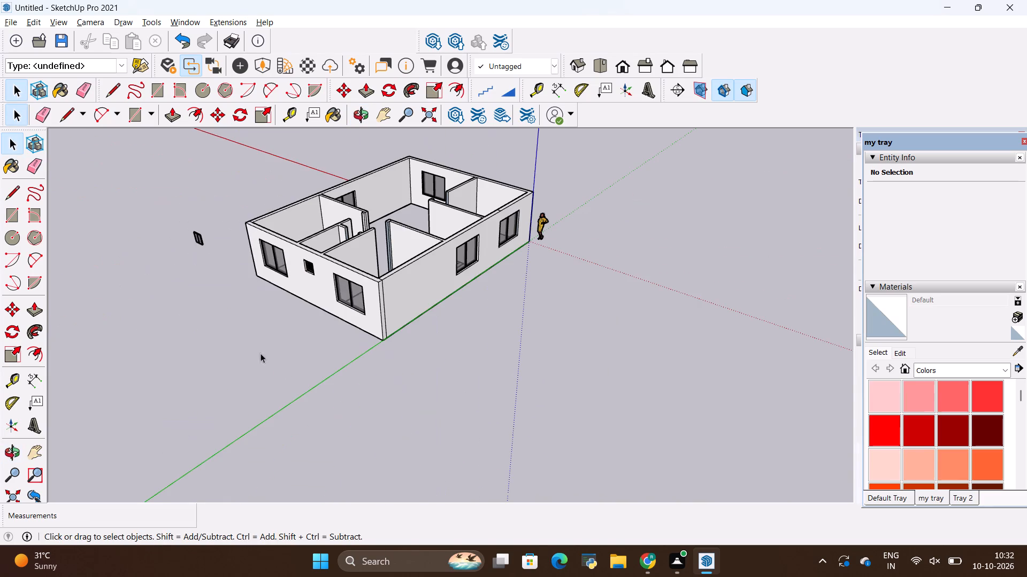
middle_click_drag(513, 264, 276, 328)
scroll(444, 144, "up", 6)
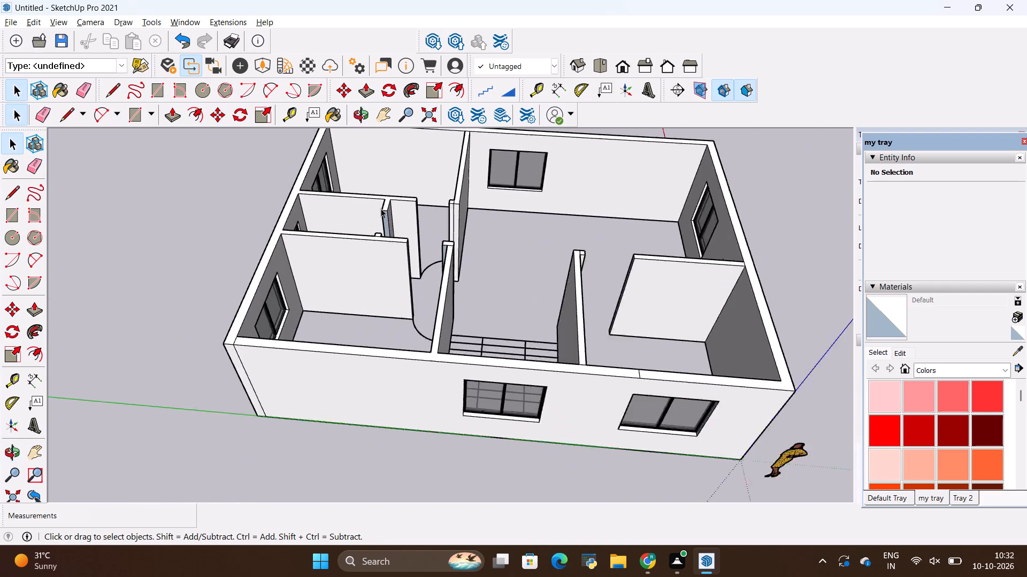
scroll(381, 208, "up", 12)
middle_click_drag(449, 303, 281, 334)
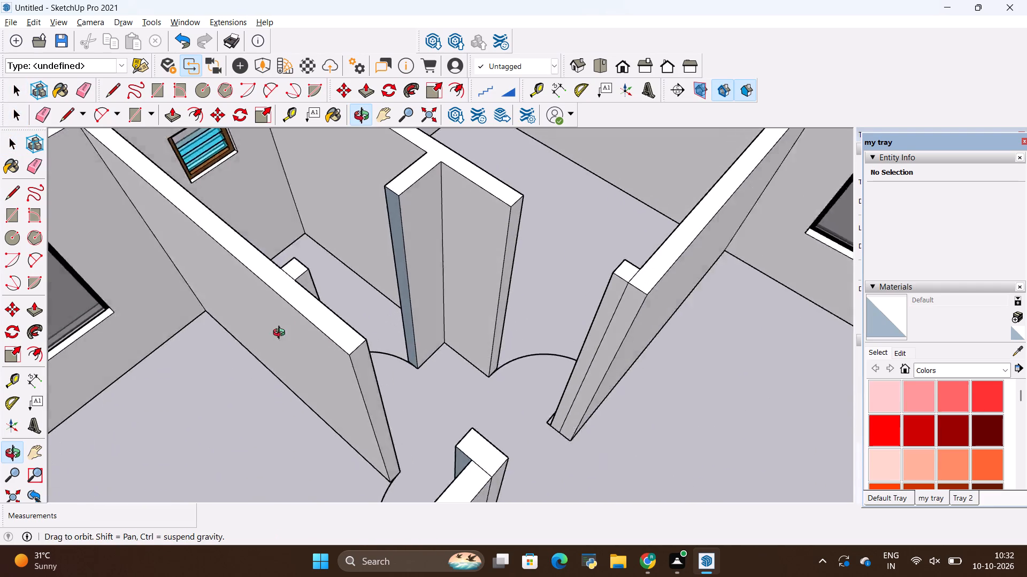
middle_click_drag(281, 334, 251, 316)
key("t")
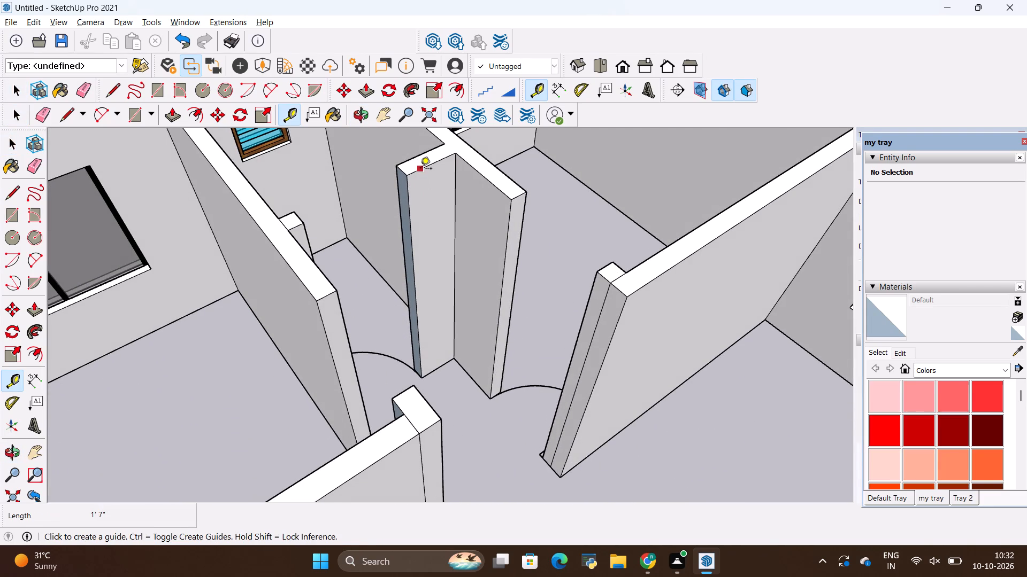
left_click(420, 169)
key("BackSpace")
type("3'")
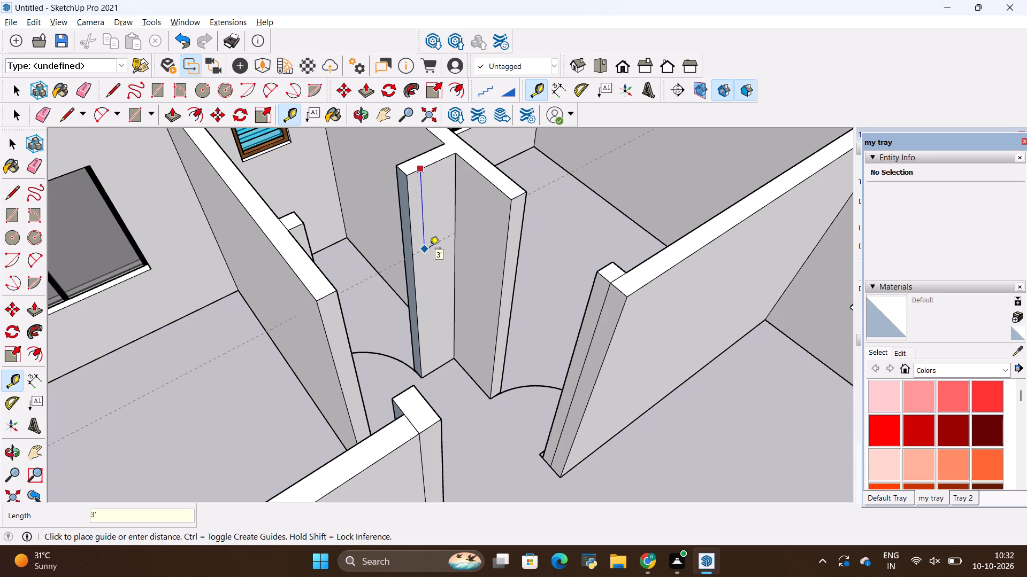
key("Return")
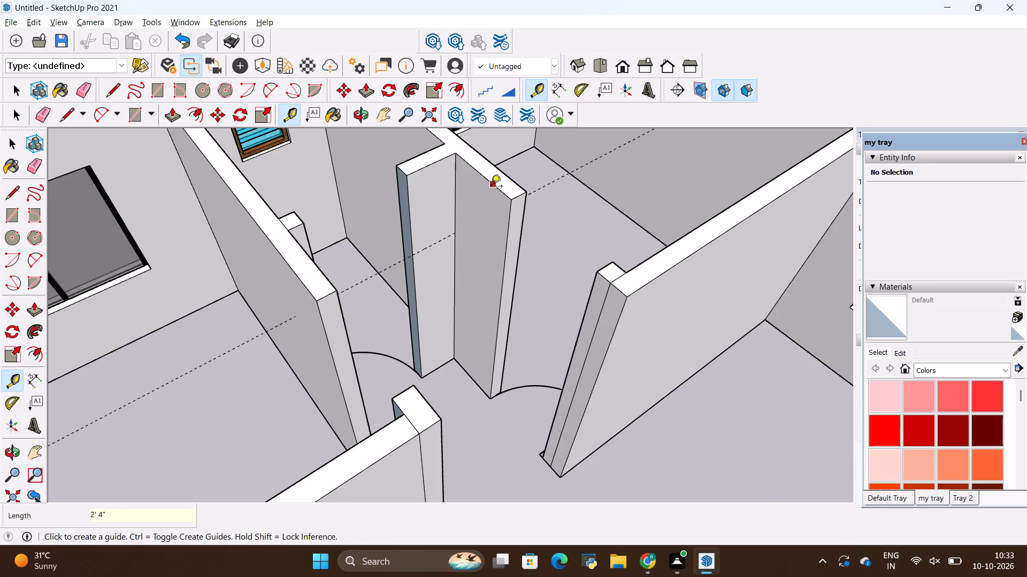
left_click(491, 187)
key("BackSpace")
type("3'")
key("Return")
Draw a line across each of the two short walls' end faces at the 3' guides to mark the door heads.
key("l")
scroll(461, 310, "up", 2)
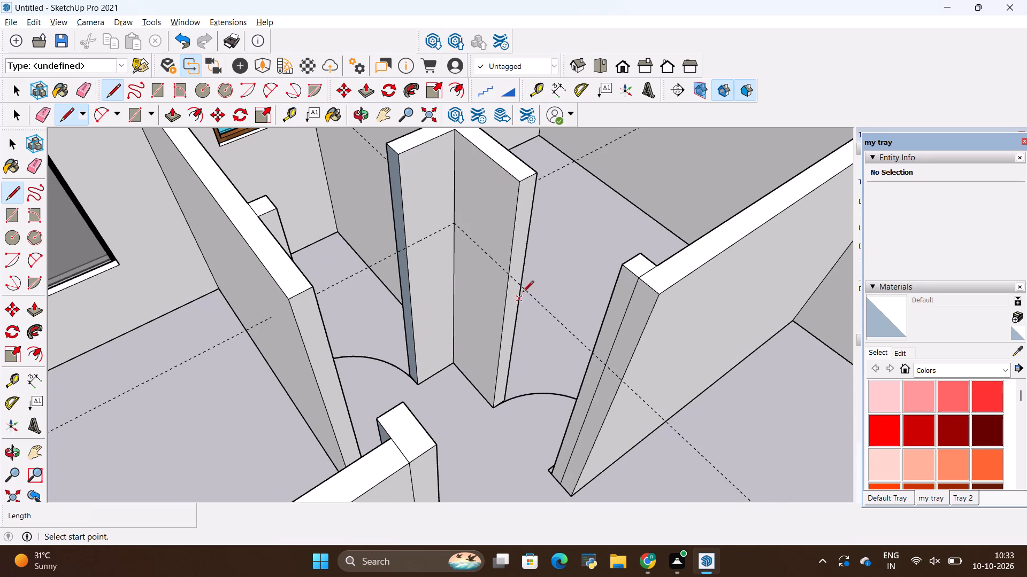
scroll(523, 293, "up", 2)
left_click(502, 271)
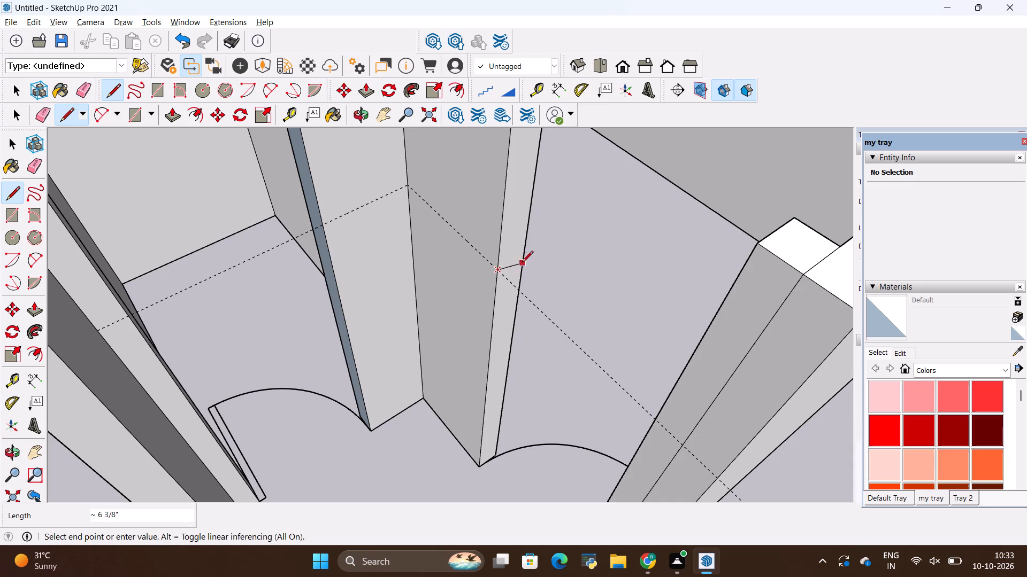
left_click(523, 258)
middle_click_drag(269, 243, 271, 244)
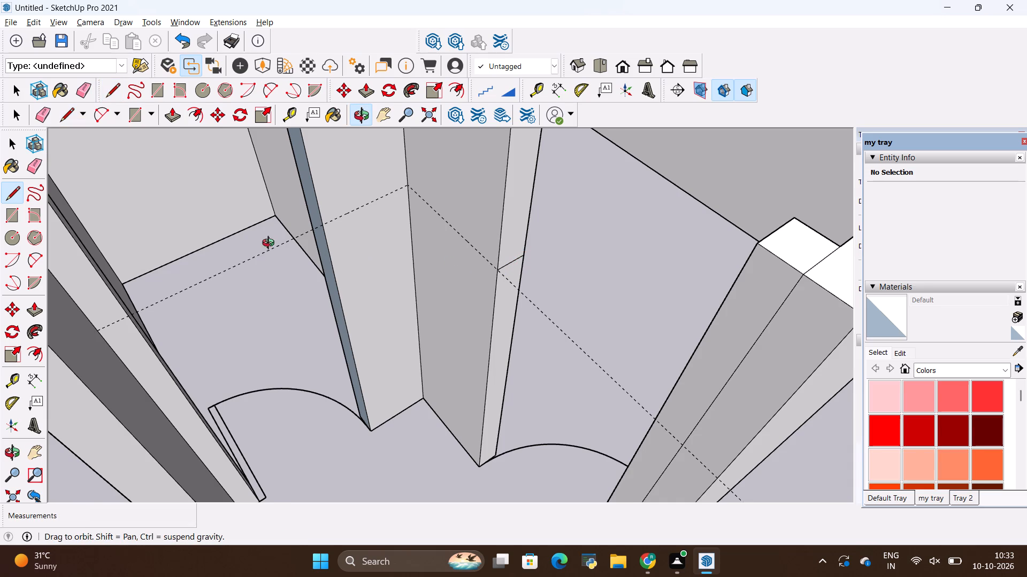
middle_click_drag(271, 244, 405, 249)
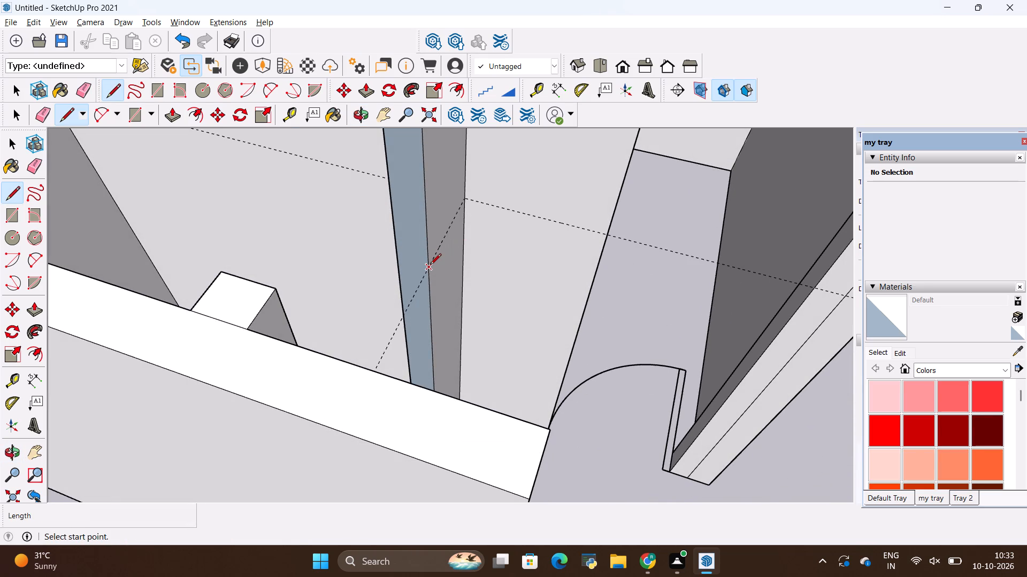
left_click(430, 266)
left_click(393, 259)
scroll(421, 320, "down", 6)
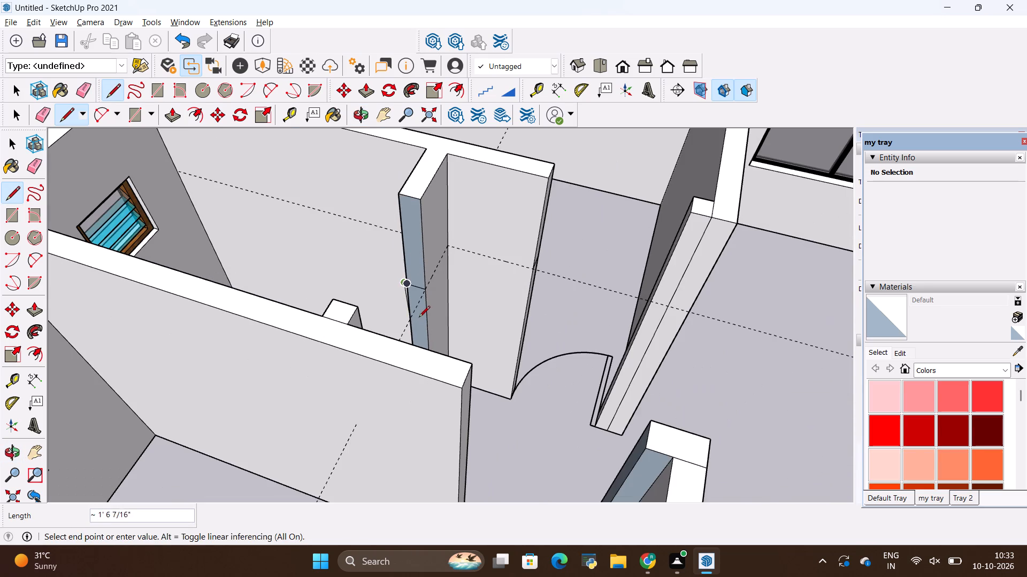
key("Escape")
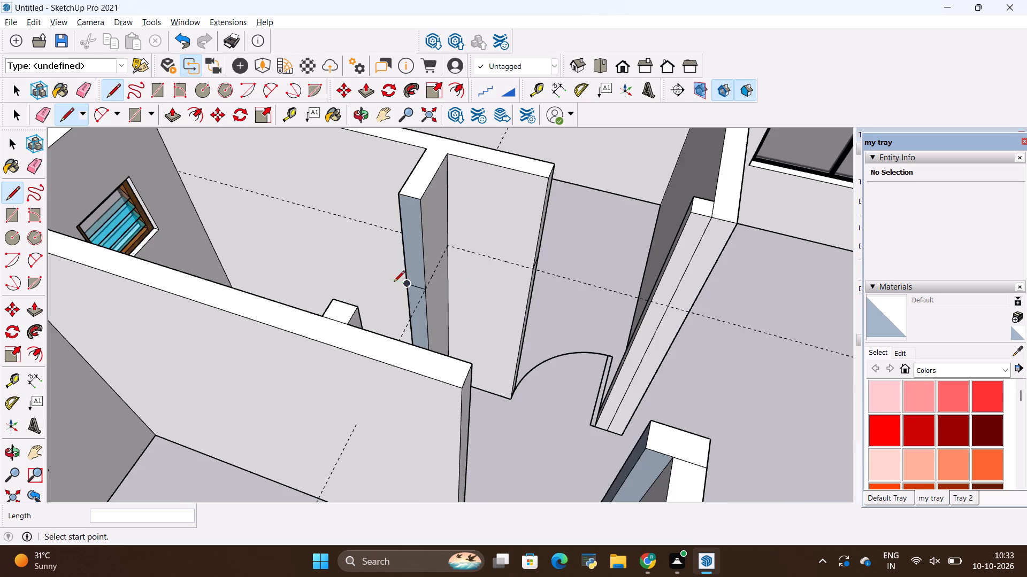
Erase the stray line segment overshooting the end face of the short wall by the ventilator room's doorway.
scroll(398, 280, "up", 15)
key("e")
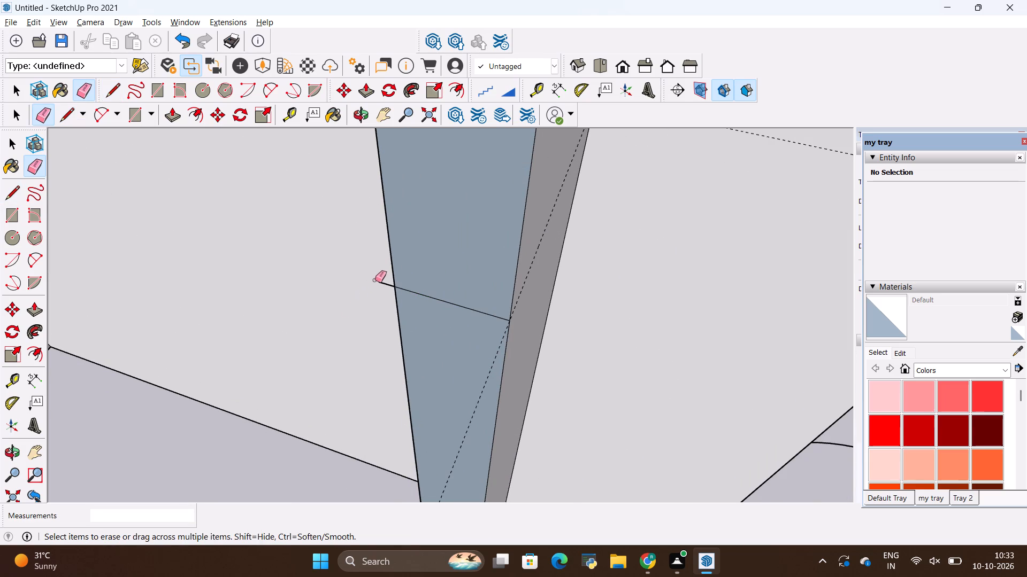
left_click_drag(382, 278, 382, 289)
Push/Pull the short wall's end face above the door-head line 3' across the ventilator room's doorway to the opposite wall.
key("p")
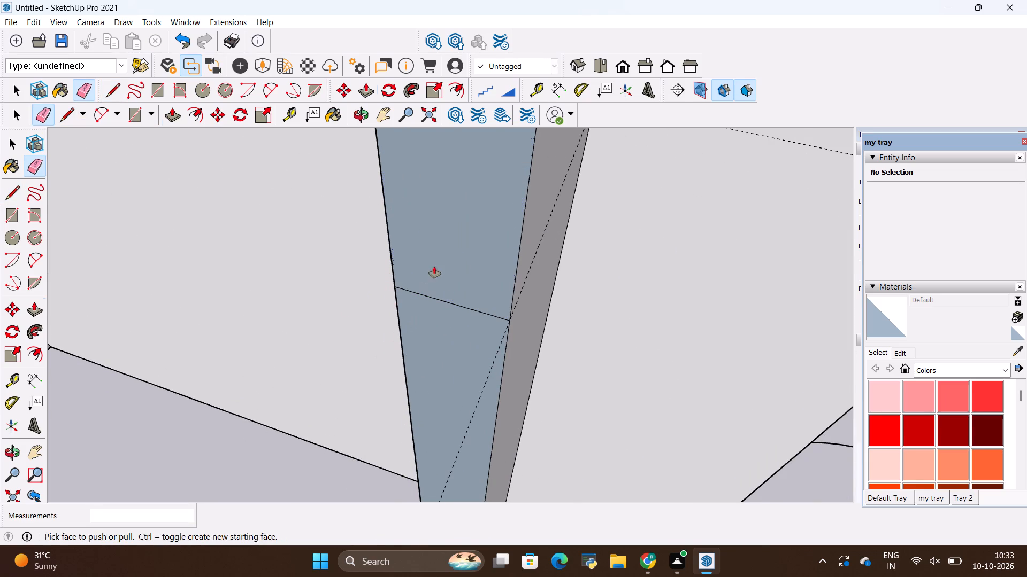
left_click(440, 262)
scroll(393, 290, "down", 19)
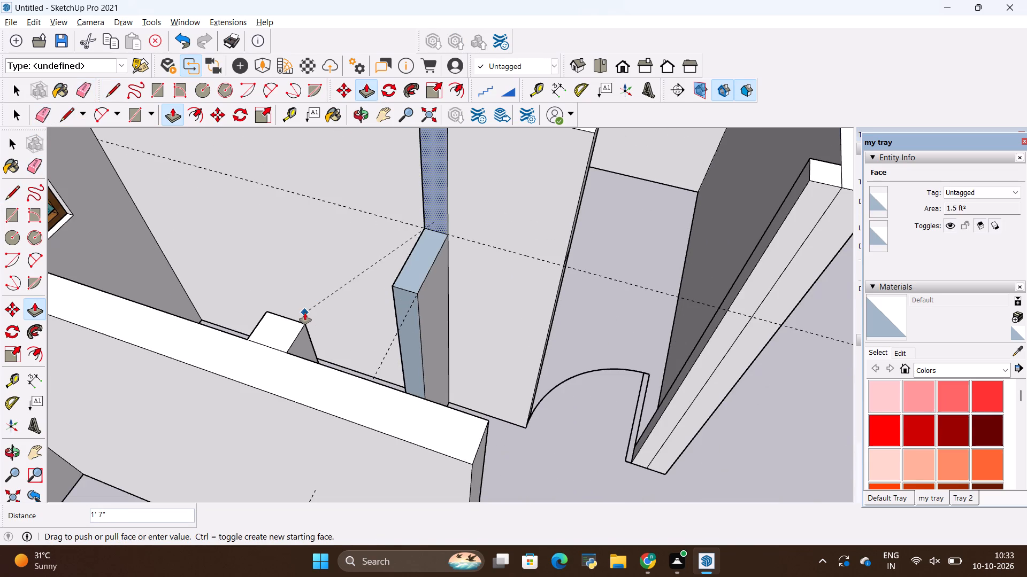
left_click(301, 322)
scroll(200, 335, "down", 9)
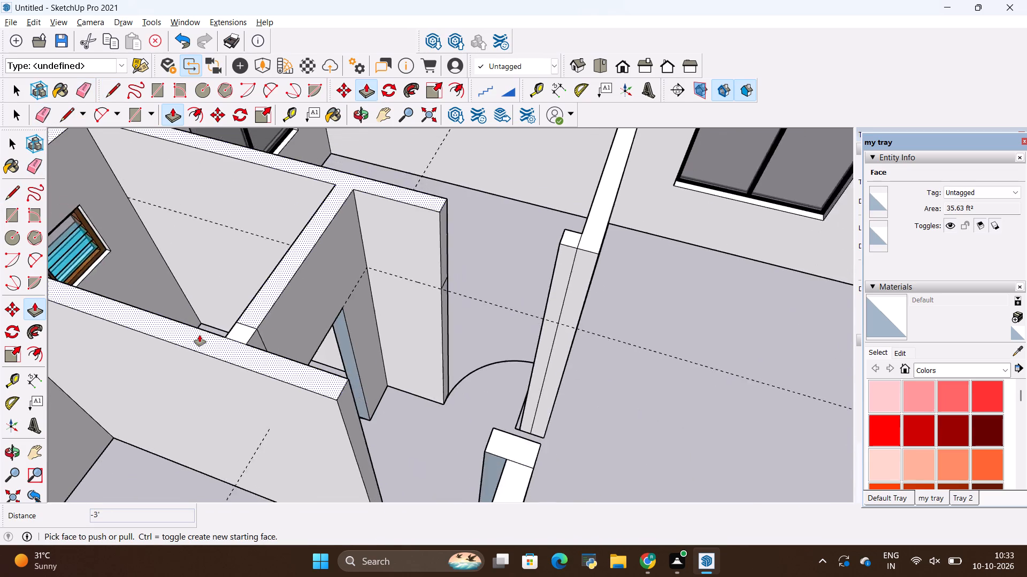
Push/Pull the other short wall's end face above its door-head line 3' across the adjacent doorway to the facing wall.
scroll(200, 335, "down", 3)
middle_click_drag(353, 324, 228, 317)
scroll(380, 234, "up", 3)
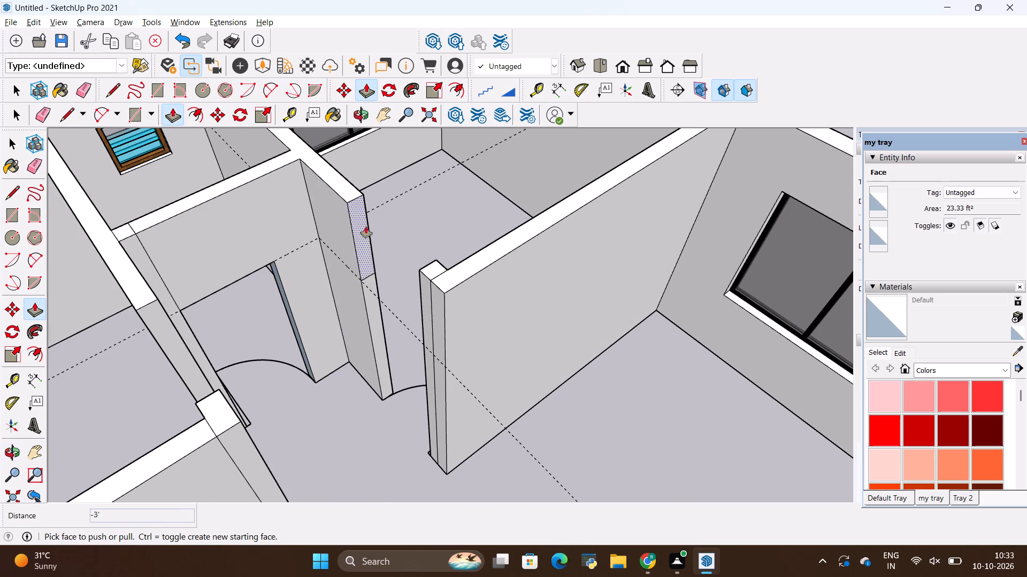
left_click(365, 227)
left_click(426, 261)
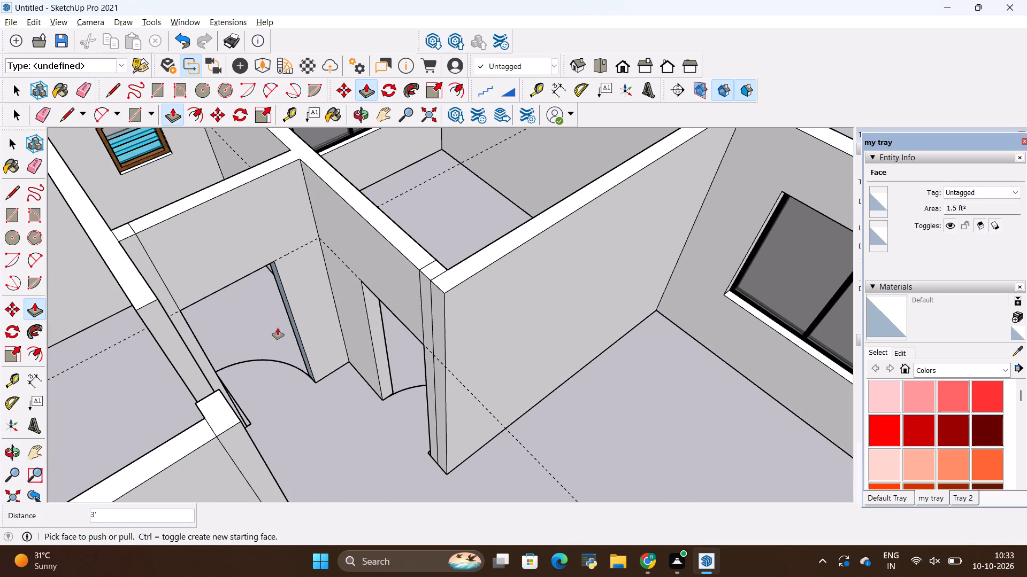
Erase the two construction guides that marked the heads of these two doorways.
key("e")
left_click_drag(295, 229, 301, 254)
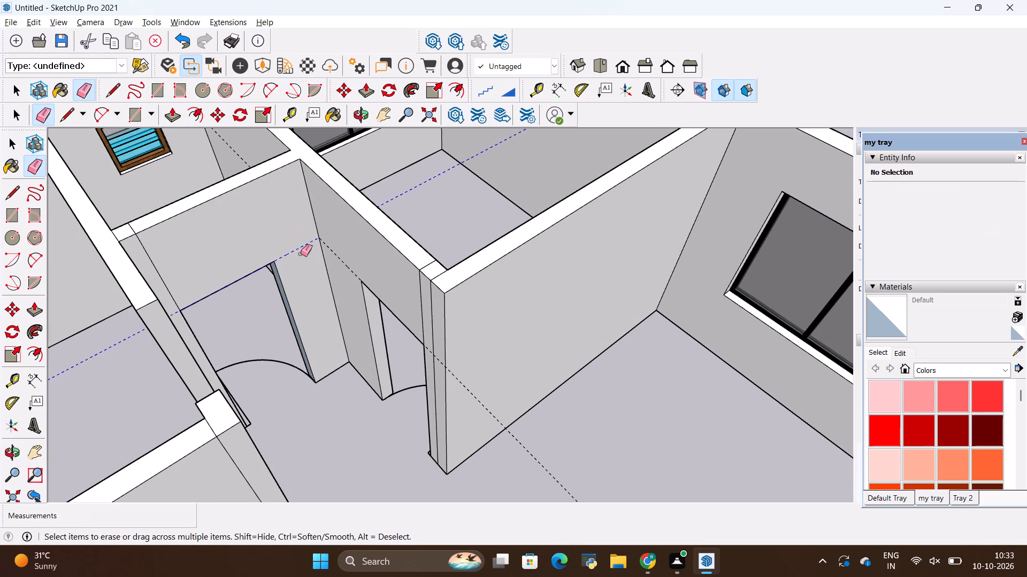
left_click_drag(301, 254, 301, 254)
left_click_drag(348, 254, 340, 269)
Erase the leftover seam lines where the two new over-door wall sections meet the existing walls, on the tops and corridor-side faces.
scroll(420, 266, "up", 2)
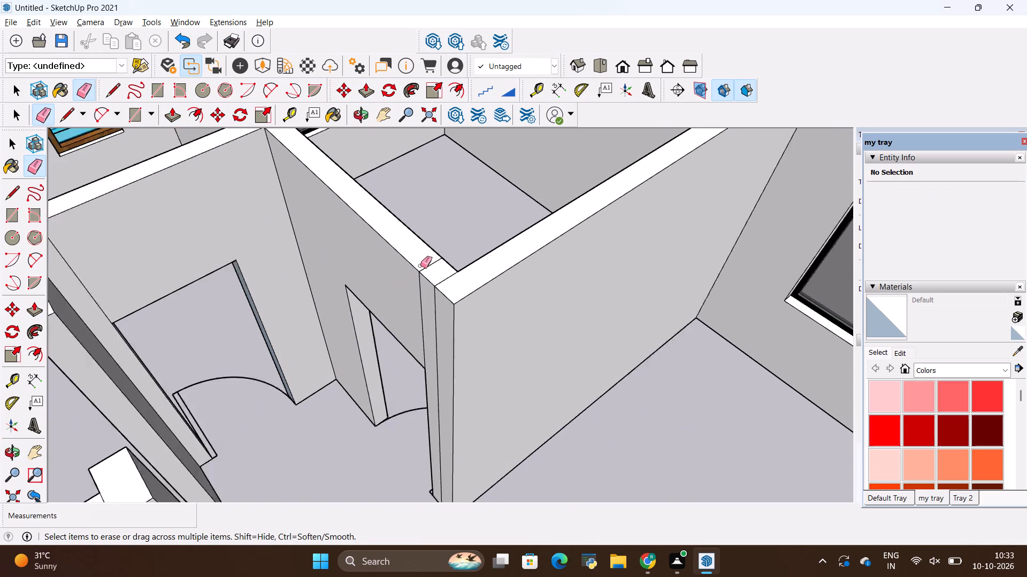
scroll(420, 266, "up", 2)
left_click_drag(418, 264, 425, 266)
left_click_drag(421, 262, 434, 268)
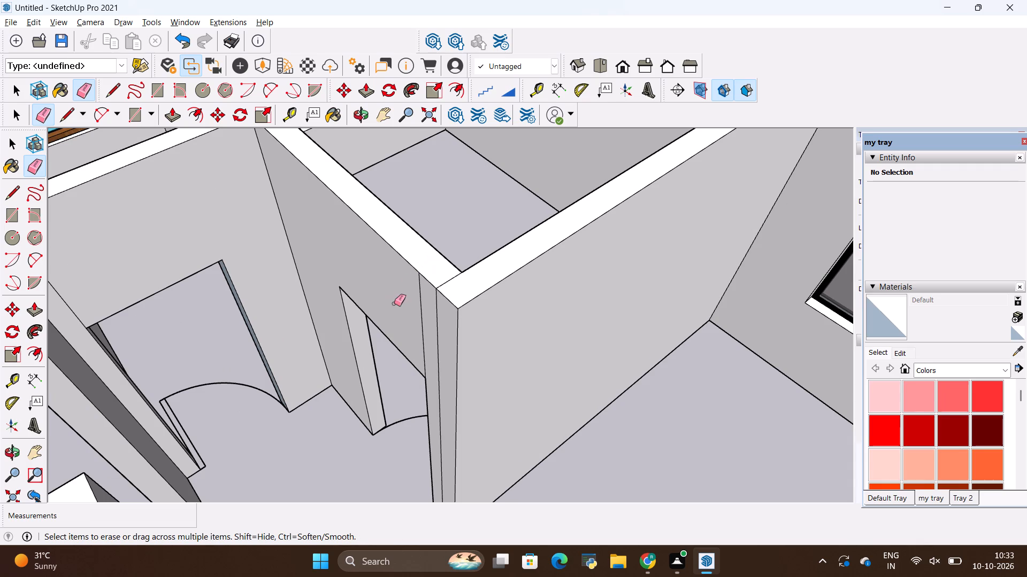
left_click_drag(402, 303, 427, 309)
left_click_drag(424, 311, 438, 322)
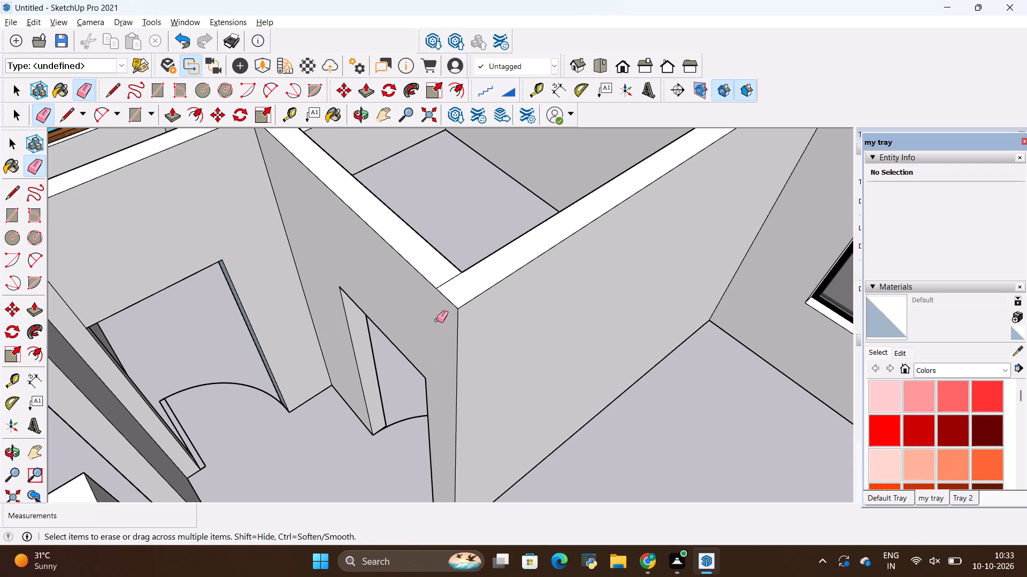
left_click_drag(440, 273, 450, 291)
scroll(462, 299, "down", 5)
scroll(154, 249, "up", 3)
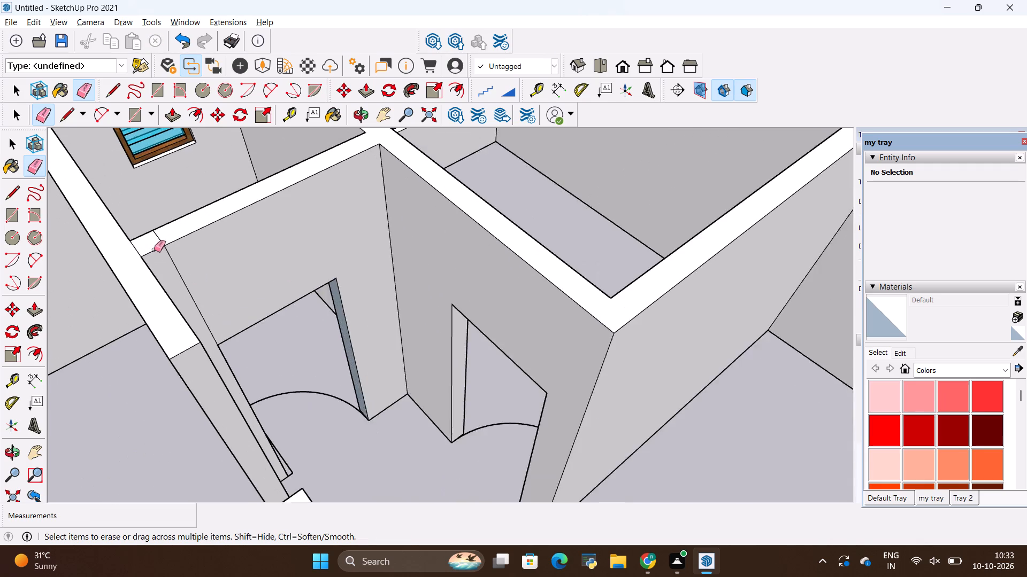
scroll(154, 249, "up", 4)
left_click_drag(176, 251, 170, 269)
scroll(158, 225, "up", 4)
left_click_drag(158, 225, 148, 238)
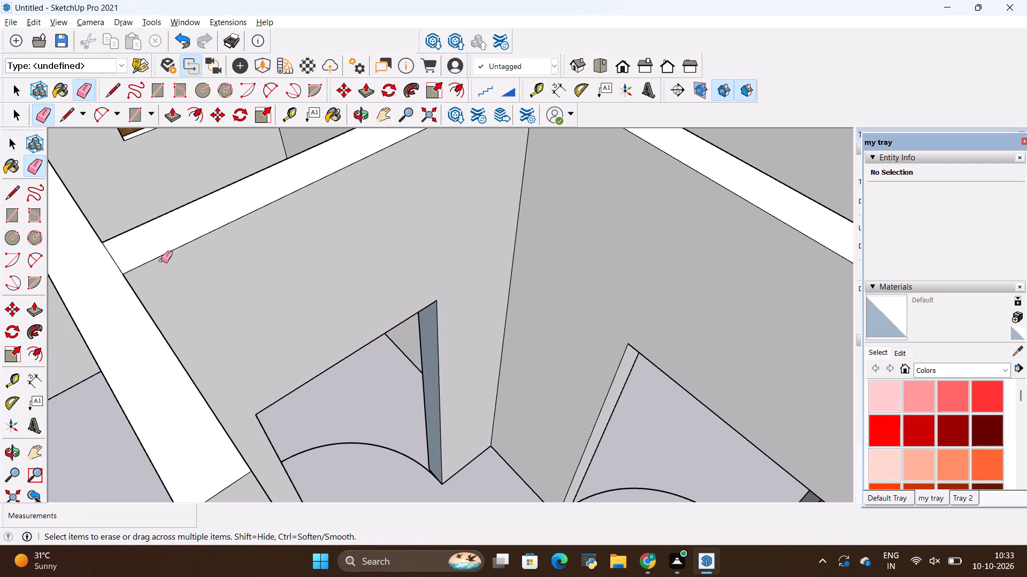
Erase the remaining seam line above the ventilator room's doorway on the wall face inside that room.
scroll(227, 281, "down", 18)
middle_click_drag(130, 271, 243, 393)
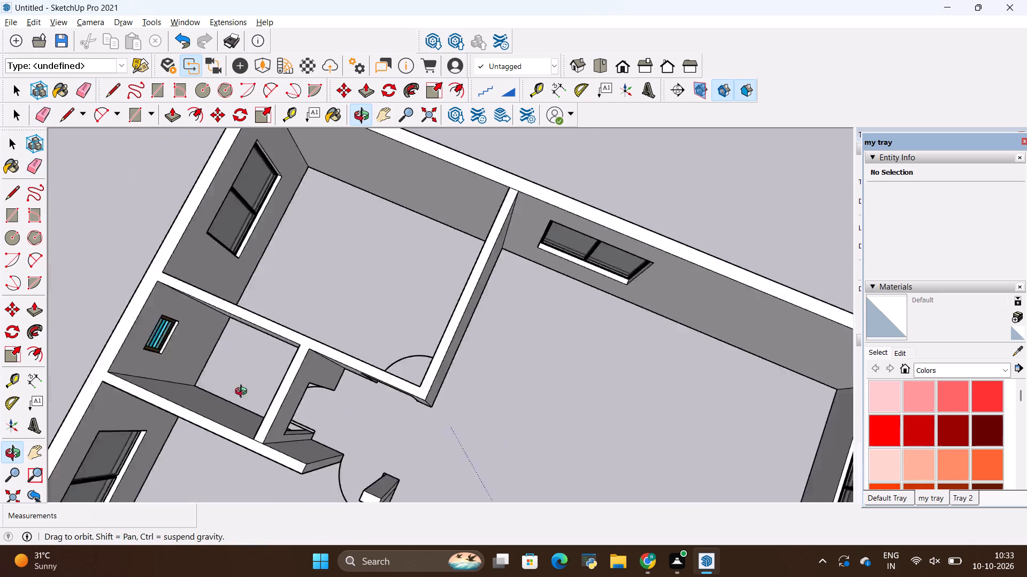
middle_click_drag(243, 393, 656, 222)
middle_click_drag(247, 372, 447, 392)
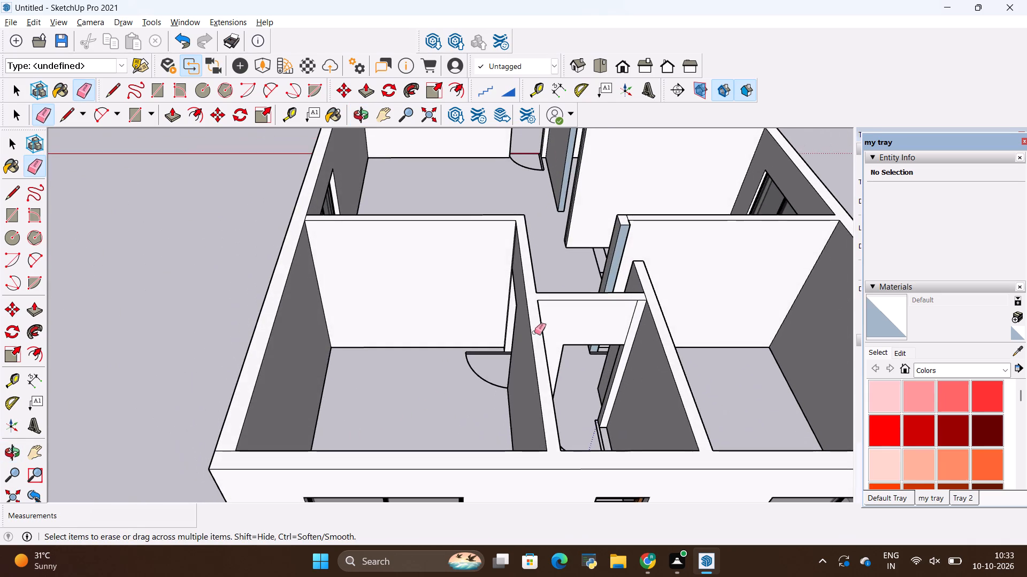
scroll(628, 330, "up", 10)
left_click_drag(633, 308, 599, 313)
key("space")
left_click(454, 302)
Place a guide 3' below the top edge of the bedroom wall that ends at the doorway beside the staircase.
scroll(453, 302, "down", 17)
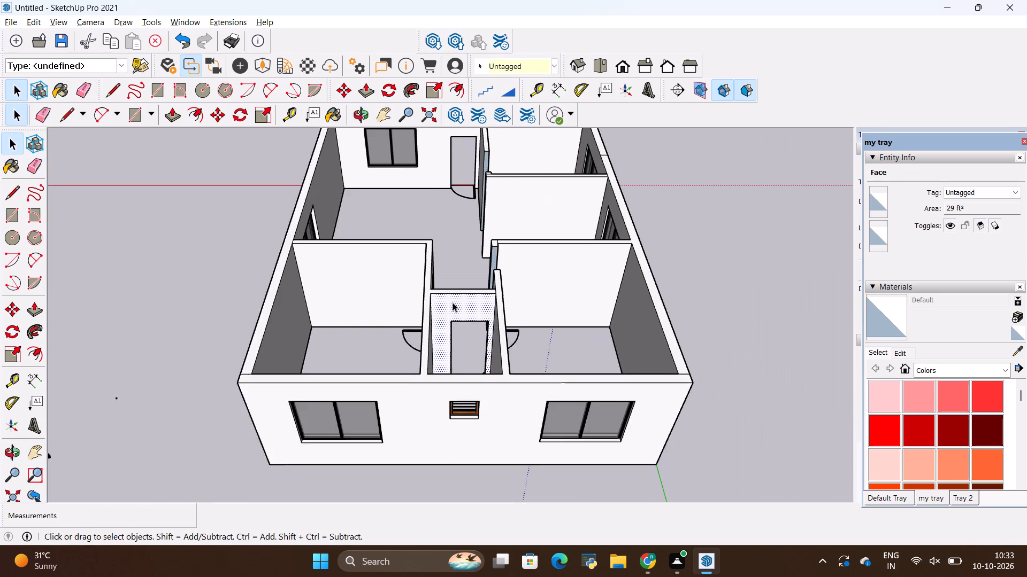
scroll(482, 265, "up", 6)
middle_click_drag(545, 341, 255, 354)
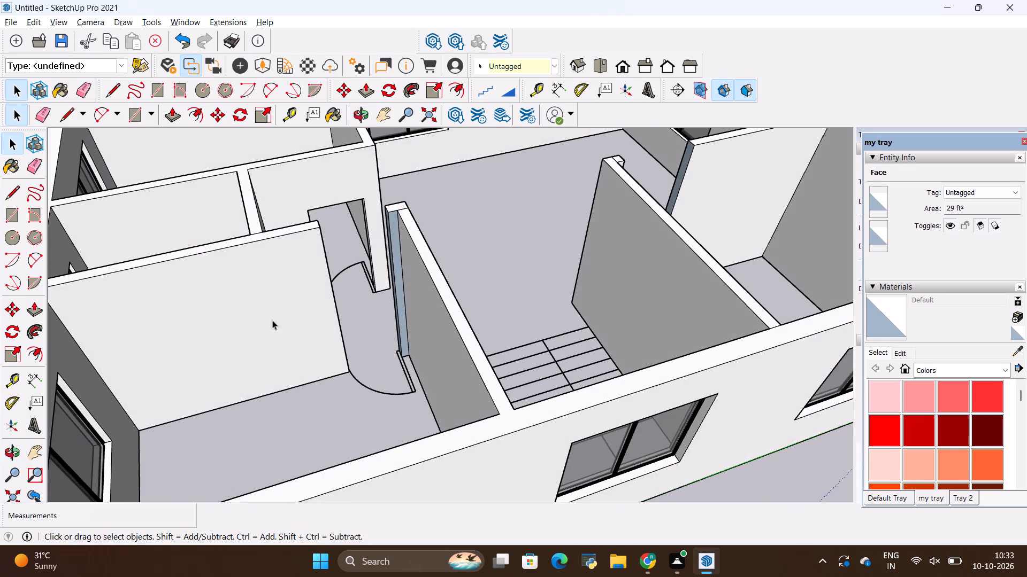
scroll(304, 263, "up", 4)
key("t")
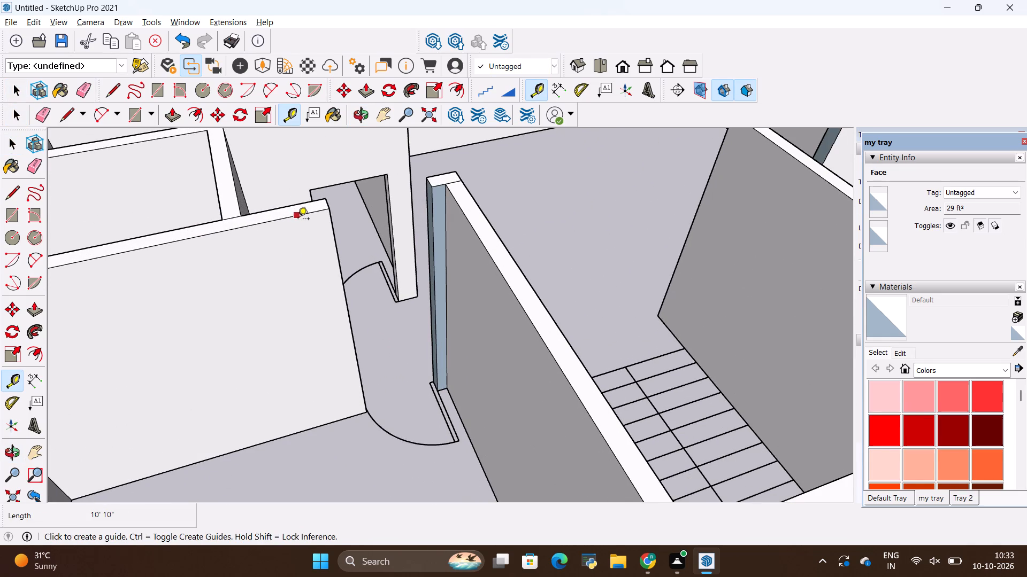
left_click(298, 220)
key("BackSpace")
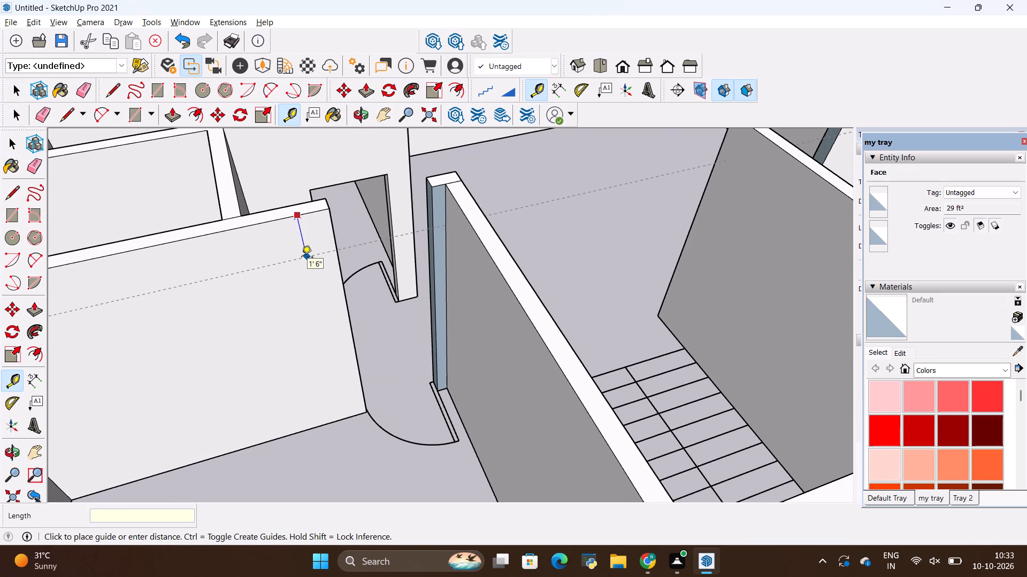
type("3'")
key("Return")
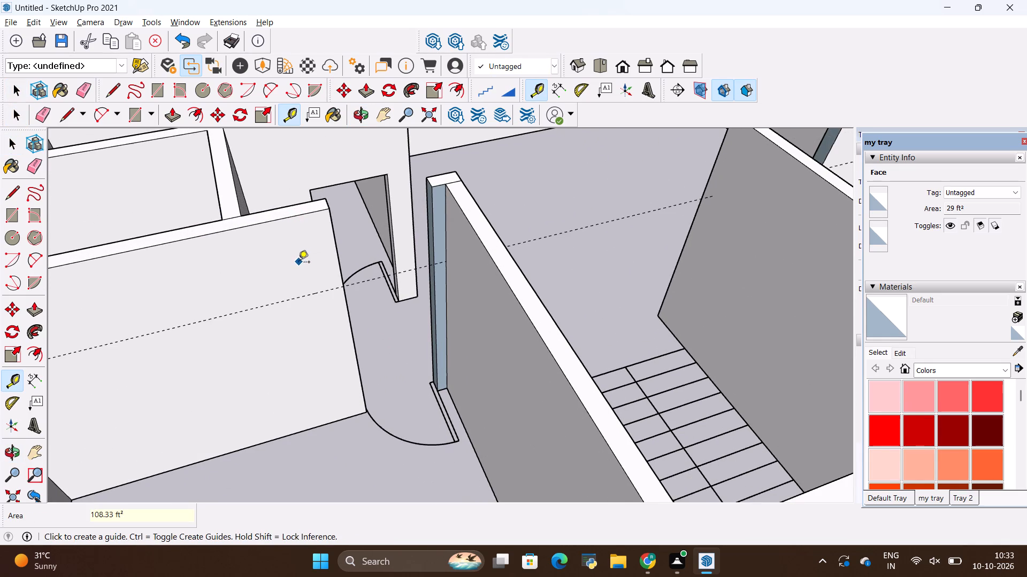
Draw a 6" line across that bedroom wall's end face at the 3' guide to mark the door head.
key("l")
scroll(305, 282, "up", 1)
middle_click_drag(367, 274, 158, 293)
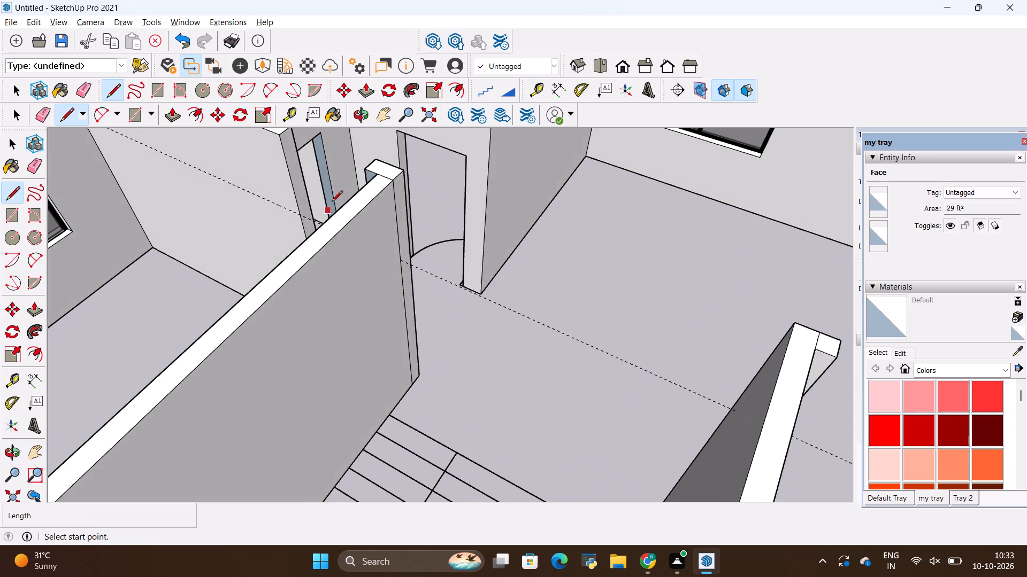
scroll(344, 331, "down", 12)
scroll(336, 229, "up", 5)
scroll(309, 366, "up", 7)
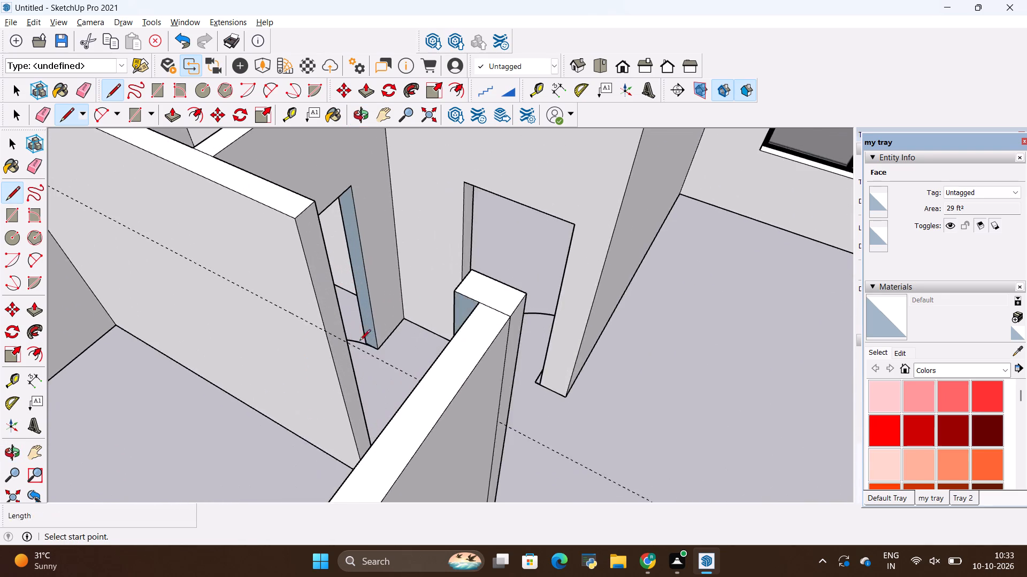
middle_click_drag(361, 411, 307, 414)
scroll(306, 291, "up", 3)
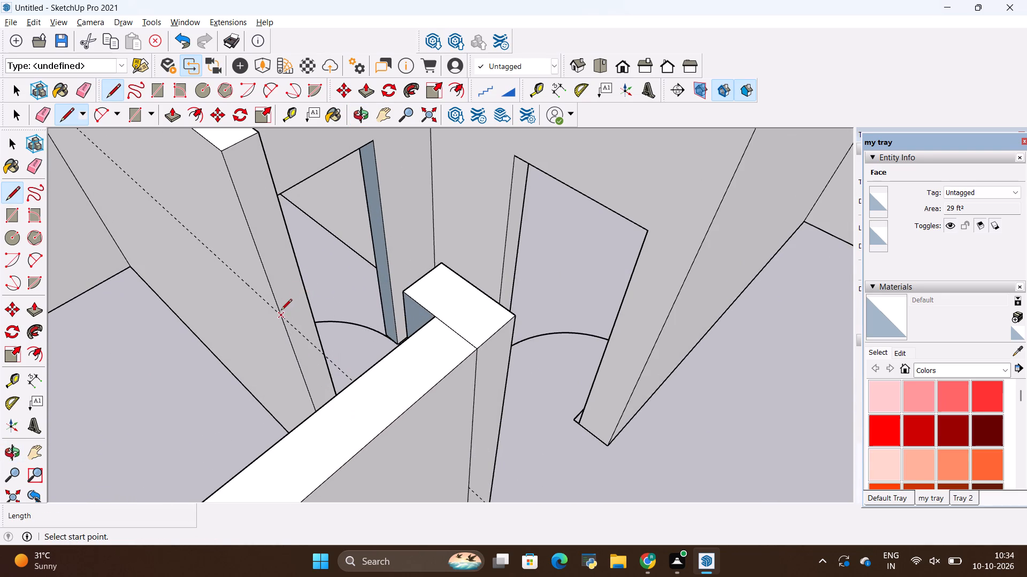
left_click(280, 313)
left_click(308, 296)
Push/Pull the end face above the line 3' across the doorway to the wall beside the staircase.
key("p")
left_click(292, 270)
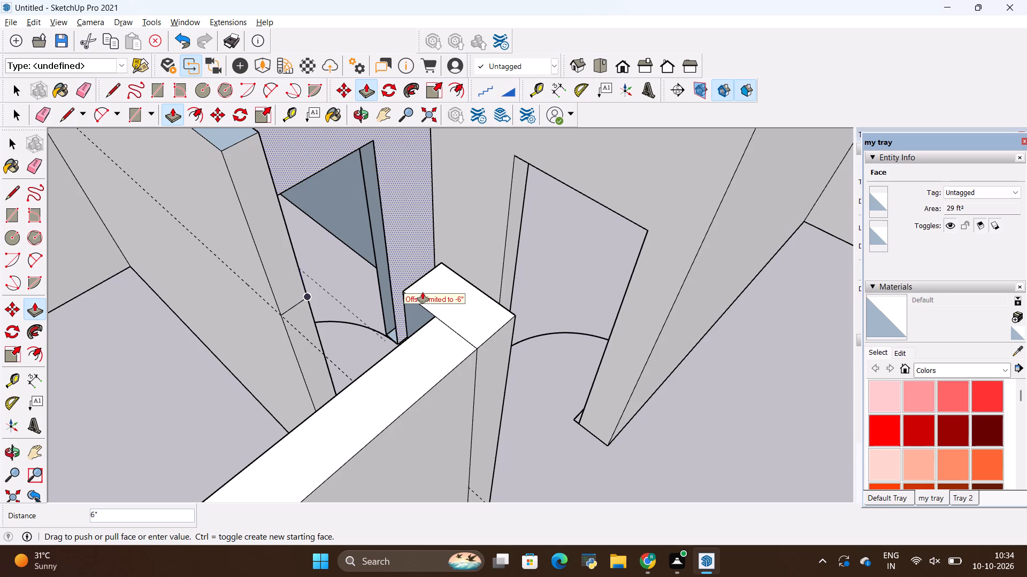
key("Escape")
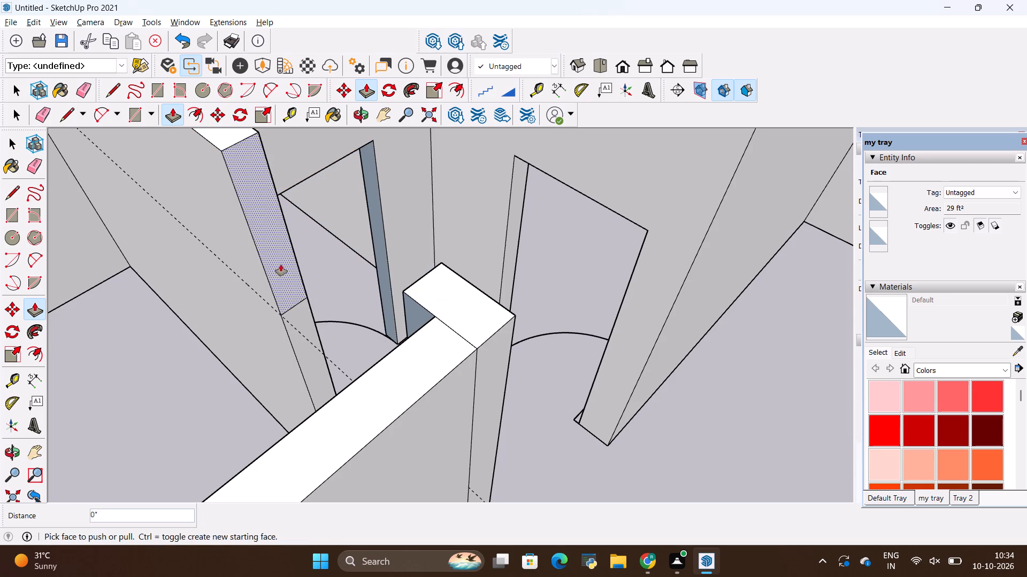
scroll(281, 351, "up", 1)
scroll(282, 352, "down", 6)
left_click(273, 275)
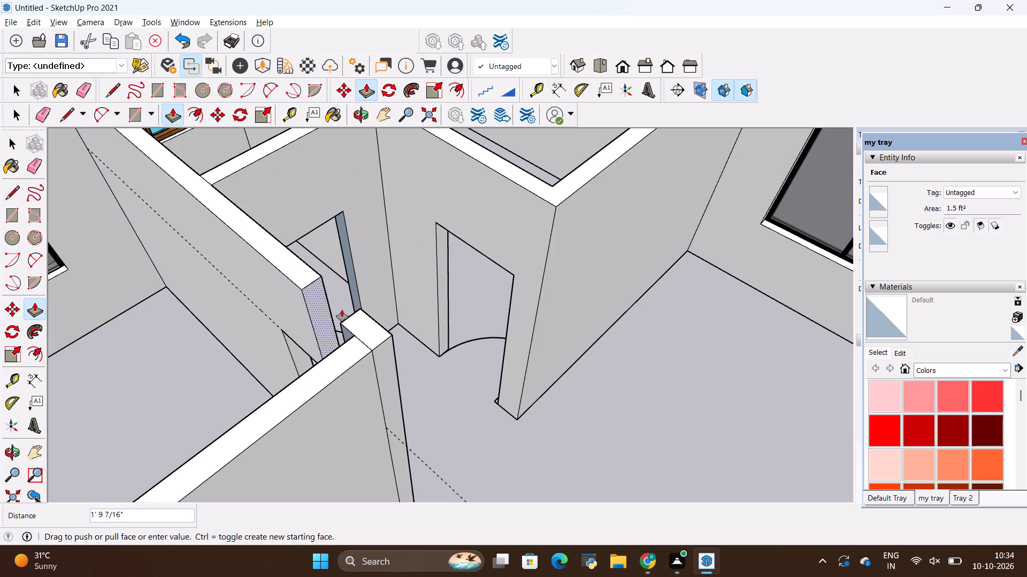
left_click(346, 314)
Erase the door-head guide along the bedroom wall.
middle_click_drag(271, 385, 417, 375)
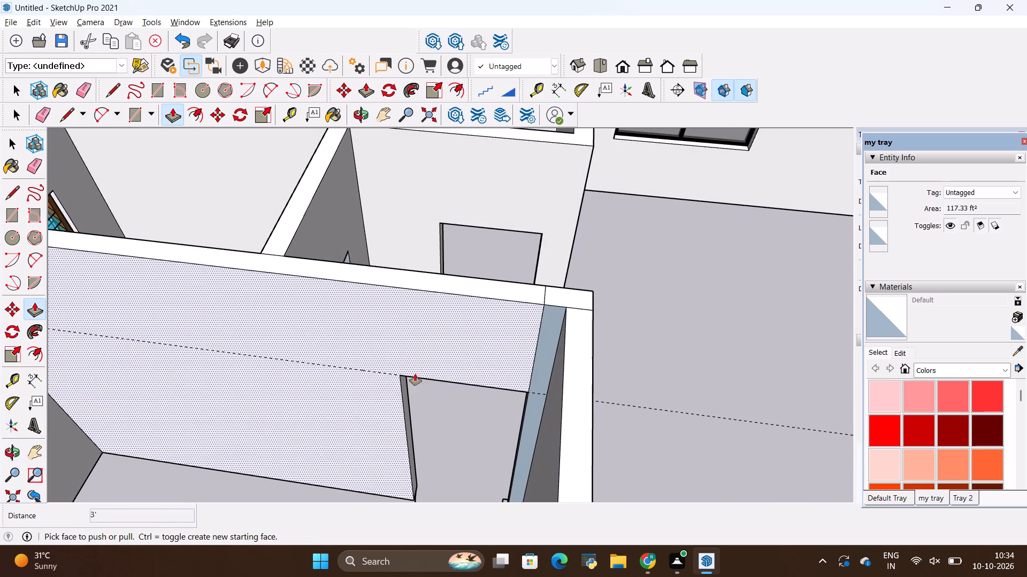
key("e")
left_click_drag(361, 341, 351, 382)
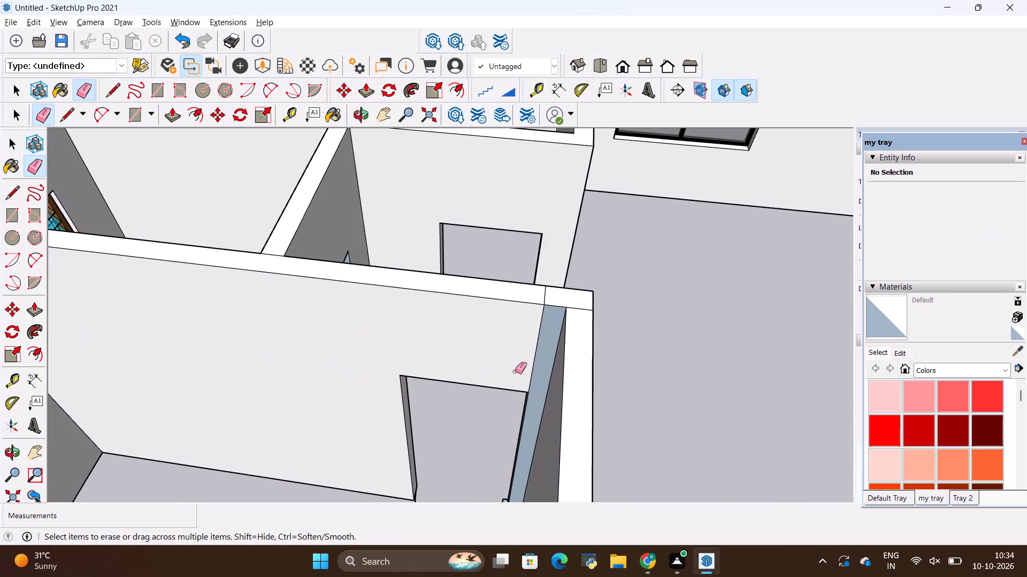
Reverse the blue back-facing strip beside the new bedroom doorway so its front side faces the room.
key("space")
right_click(542, 368)
left_click(564, 312)
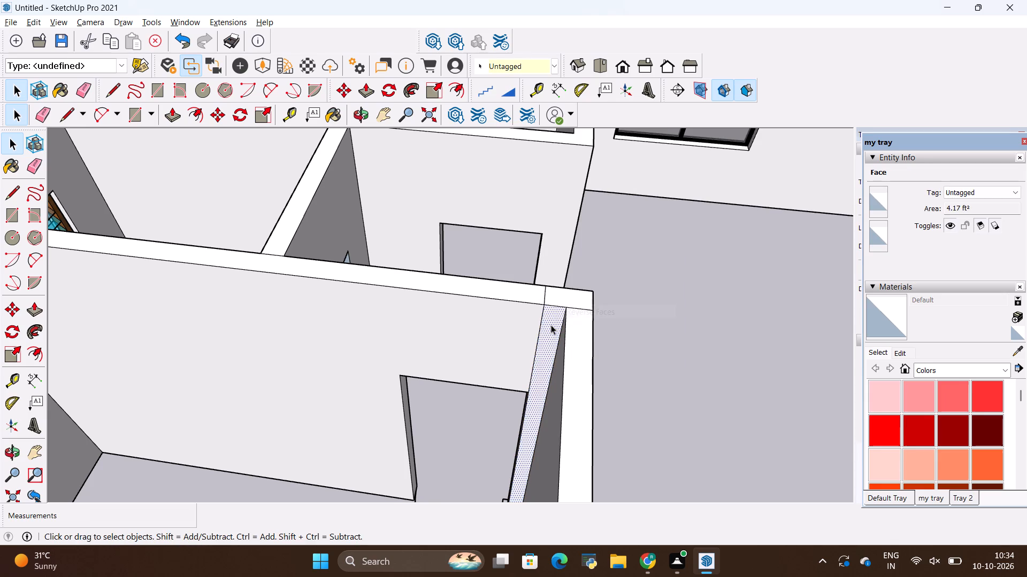
Erase the seam lines between the new wall section above the bedroom doorway and the adjoining wall, on its top and side.
scroll(554, 251, "up", 5)
key("e")
left_click_drag(549, 331, 531, 330)
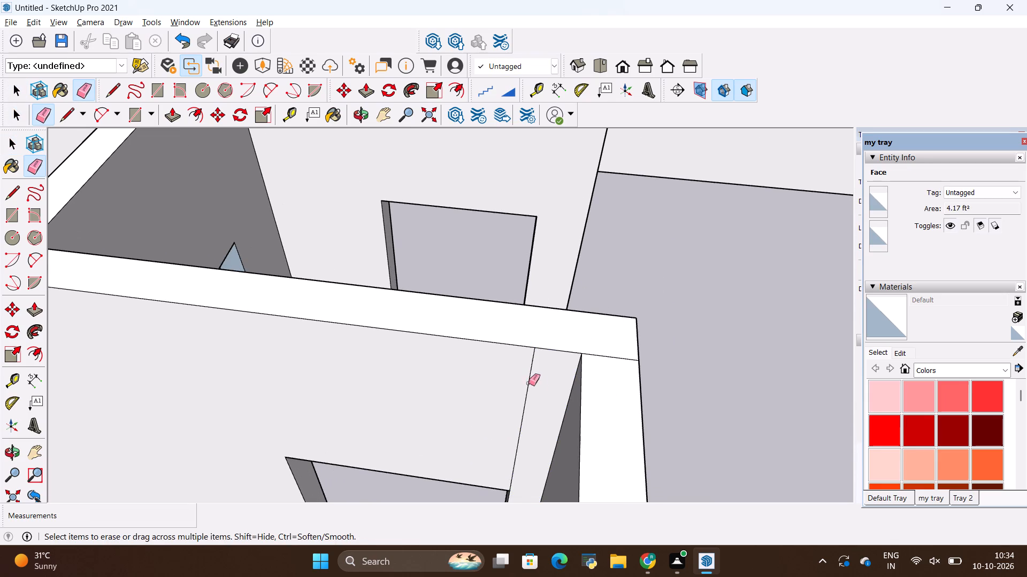
left_click_drag(535, 387, 496, 387)
scroll(542, 361, "down", 5)
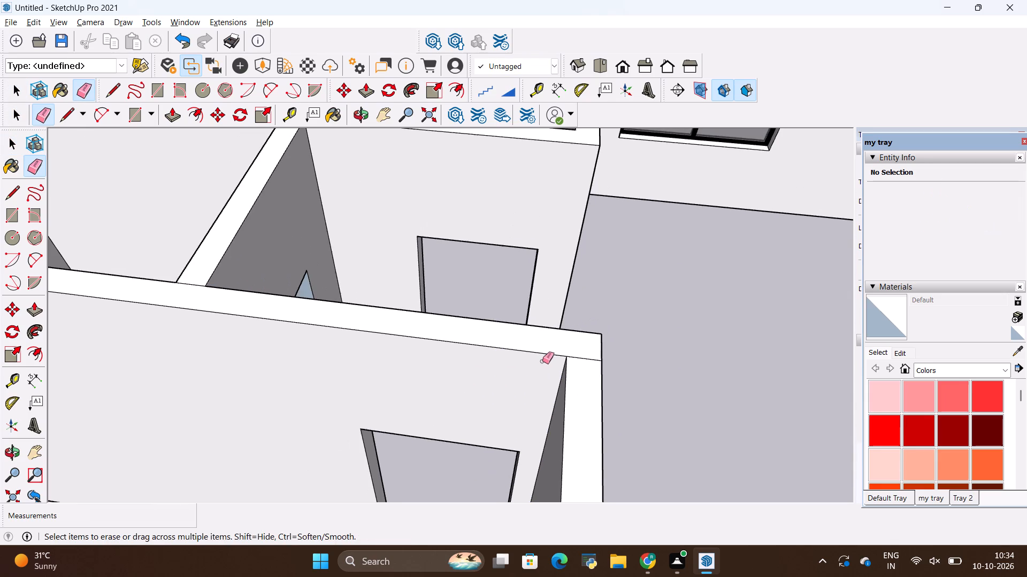
scroll(542, 360, "down", 10)
scroll(570, 356, "up", 7)
left_click_drag(547, 355, 543, 379)
Place a guide 3' below the top edge of the free-ending partition wall near the entrance door.
scroll(492, 360, "down", 16)
middle_click_drag(565, 360, 342, 299)
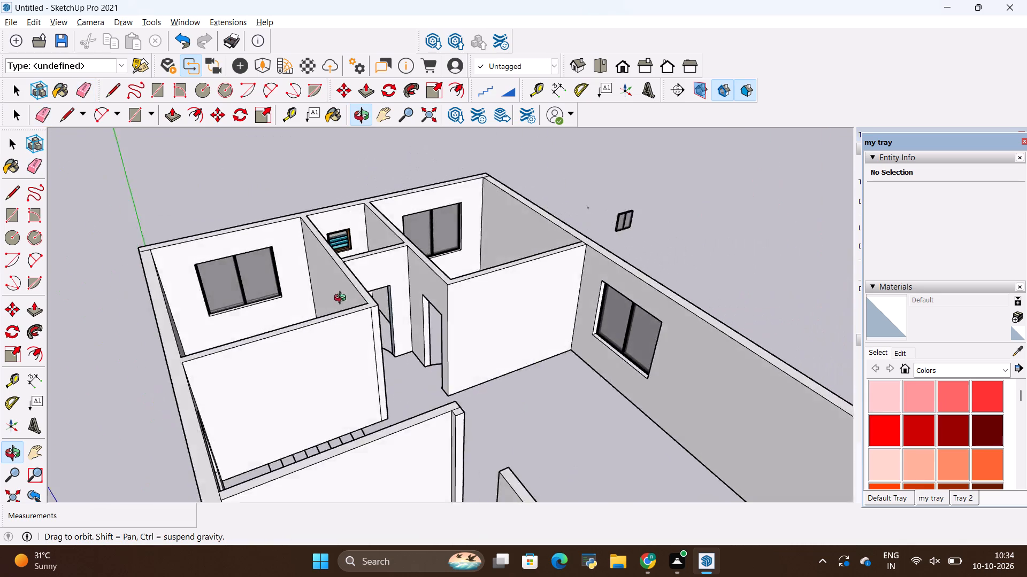
middle_click_drag(342, 299, 262, 243)
middle_click_drag(577, 378, 462, 438)
scroll(500, 339, "down", 6)
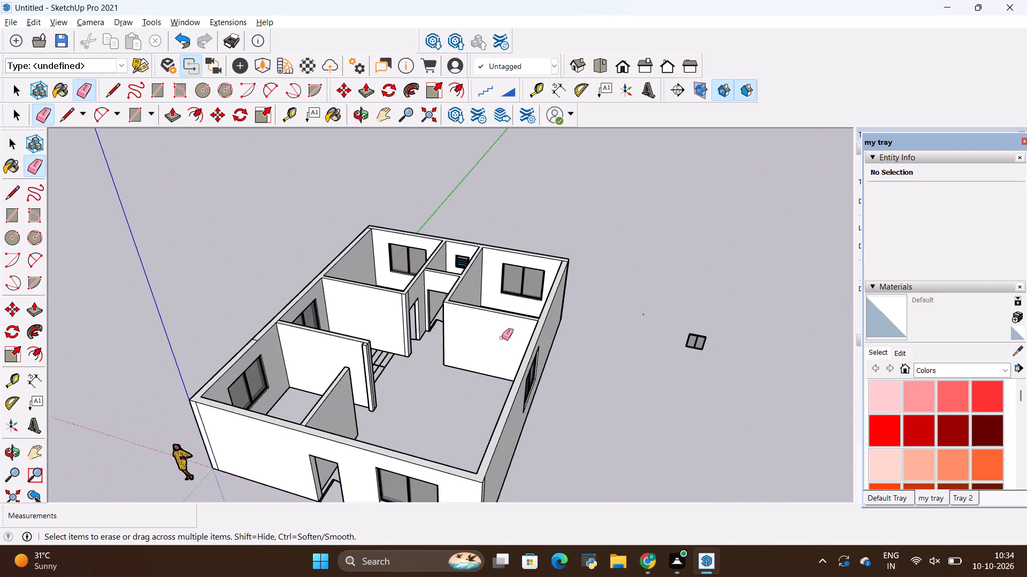
middle_click_drag(504, 361, 345, 409)
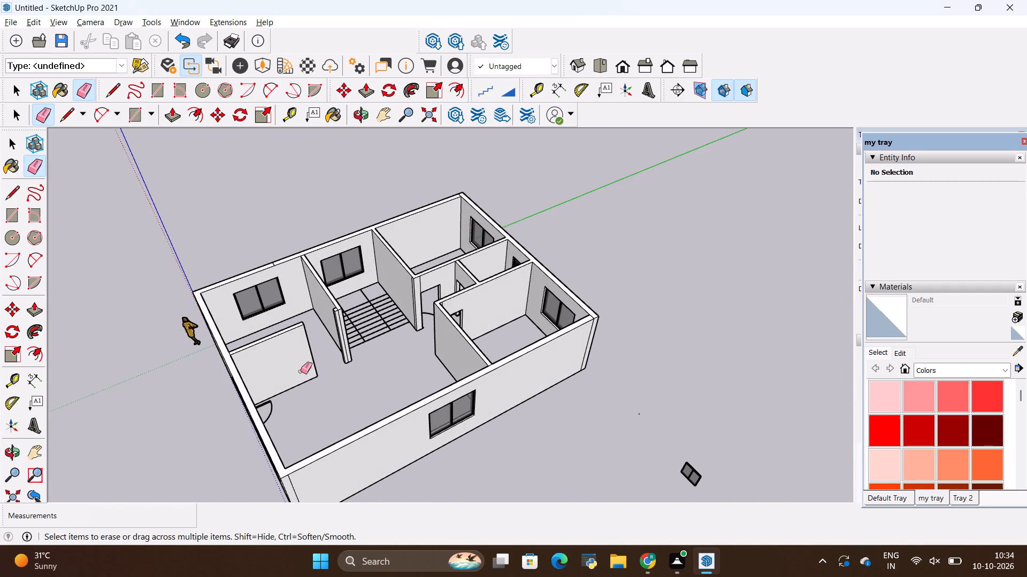
scroll(283, 363, "up", 3)
key("t")
scroll(281, 356, "up", 4)
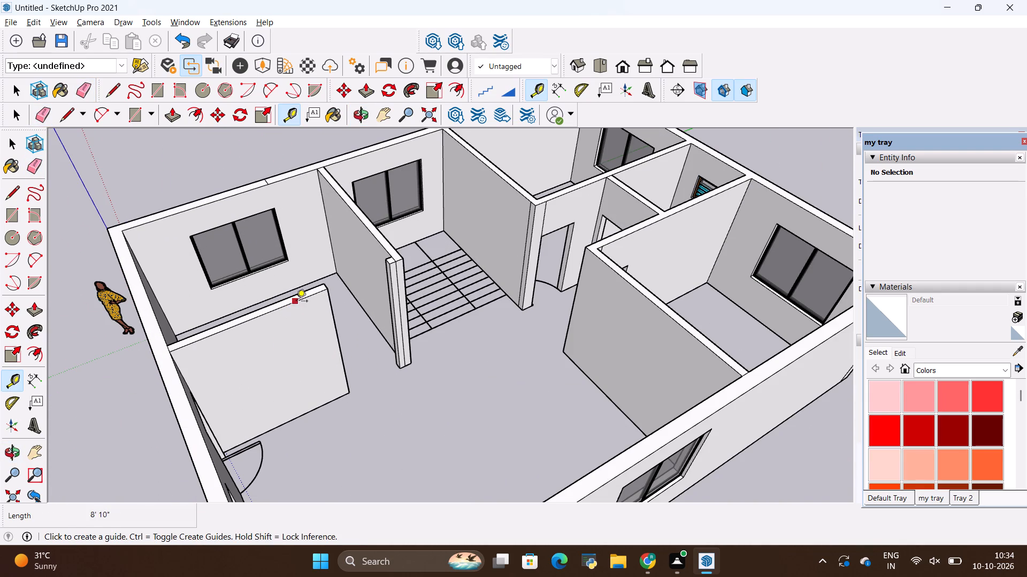
left_click(297, 301)
key("BackSpace")
type("3'")
key("Return")
scroll(328, 339, "up", 3)
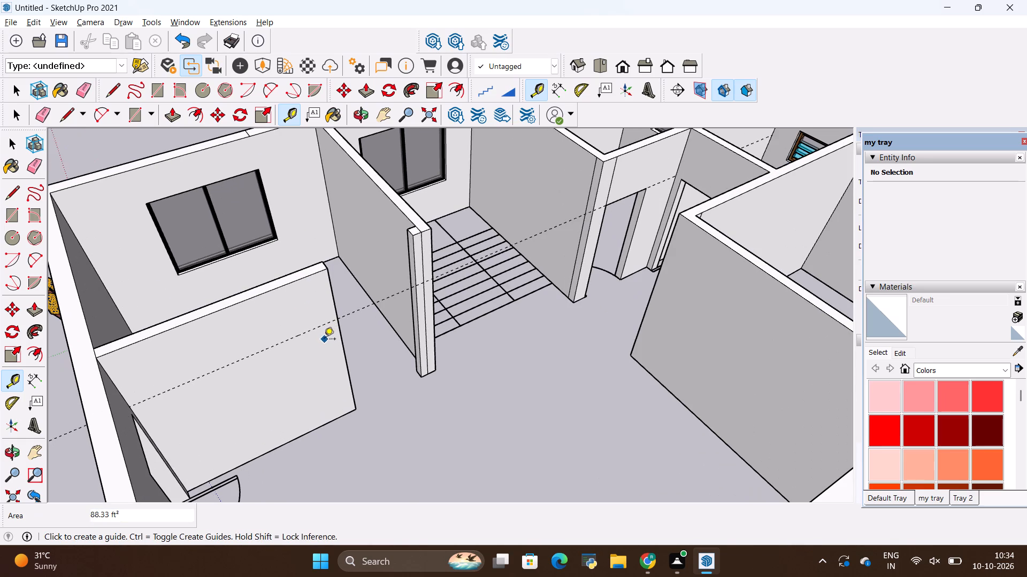
Erase the guide running across the free-ending partition wall near the entrance door.
key("Escape")
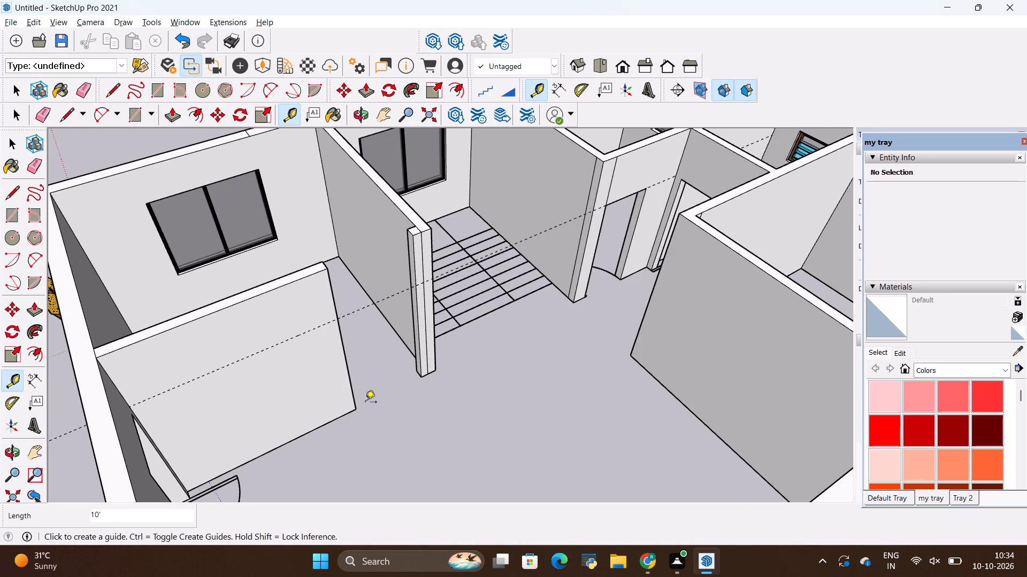
key("e")
left_click_drag(273, 338, 282, 355)
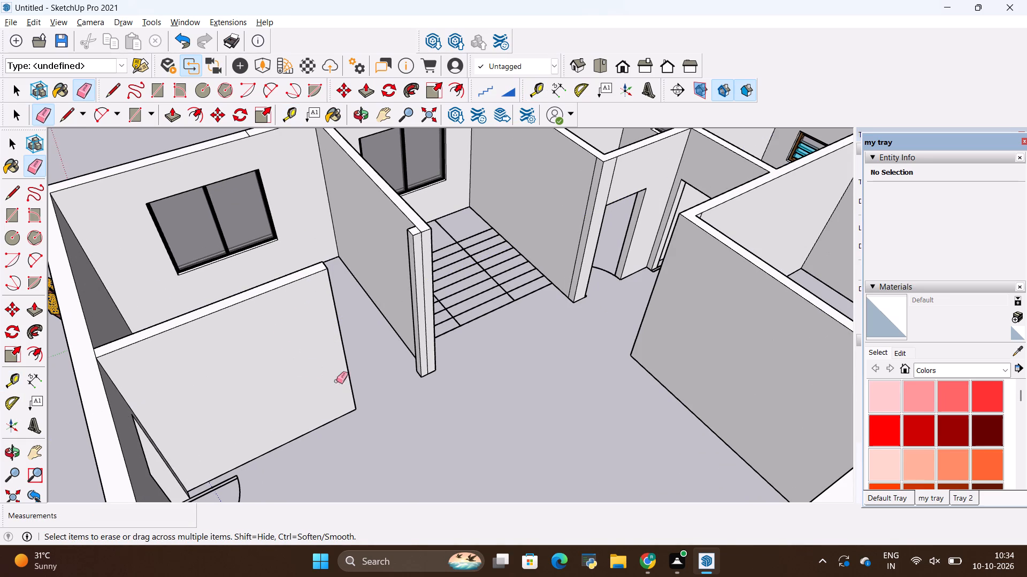
key("space")
left_click(396, 412)
Erase the vertical seam line on the wall face beside the doorway nearest the staircase.
scroll(396, 413, "down", 10)
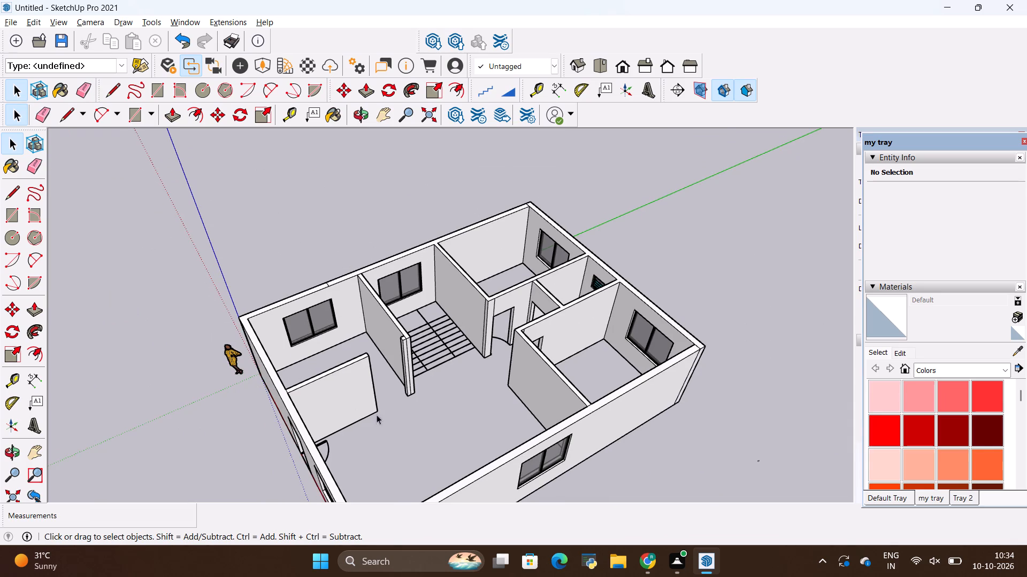
middle_click_drag(377, 415, 333, 434)
scroll(515, 315, "up", 7)
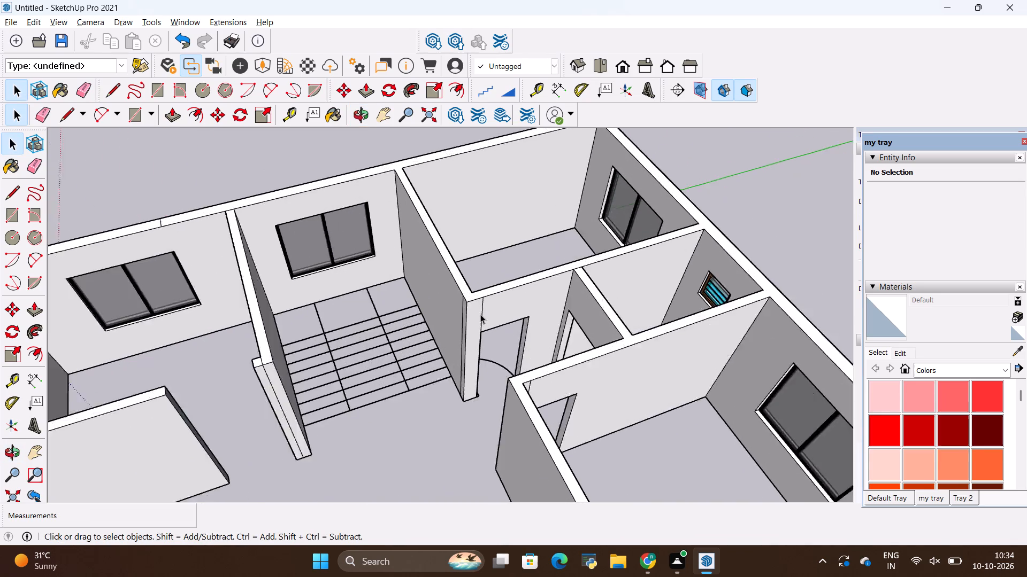
scroll(480, 314, "up", 5)
key("e")
left_click_drag(485, 318, 473, 317)
Erase the leftover seam line above the door opening on the inner face of the front bedroom wall.
scroll(531, 301, "down", 5)
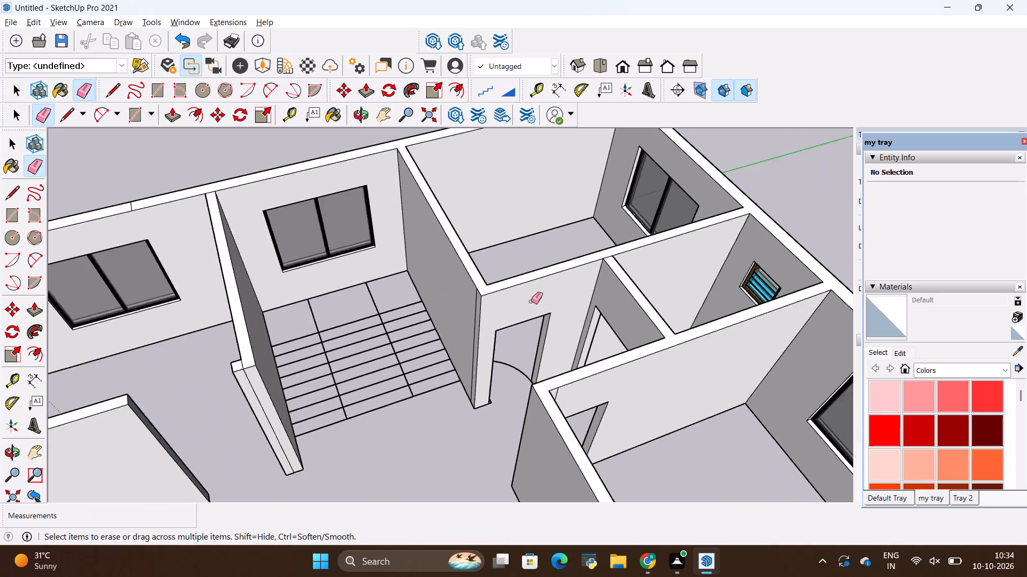
scroll(531, 301, "down", 6)
middle_click_drag(603, 404, 454, 383)
scroll(479, 381, "up", 3)
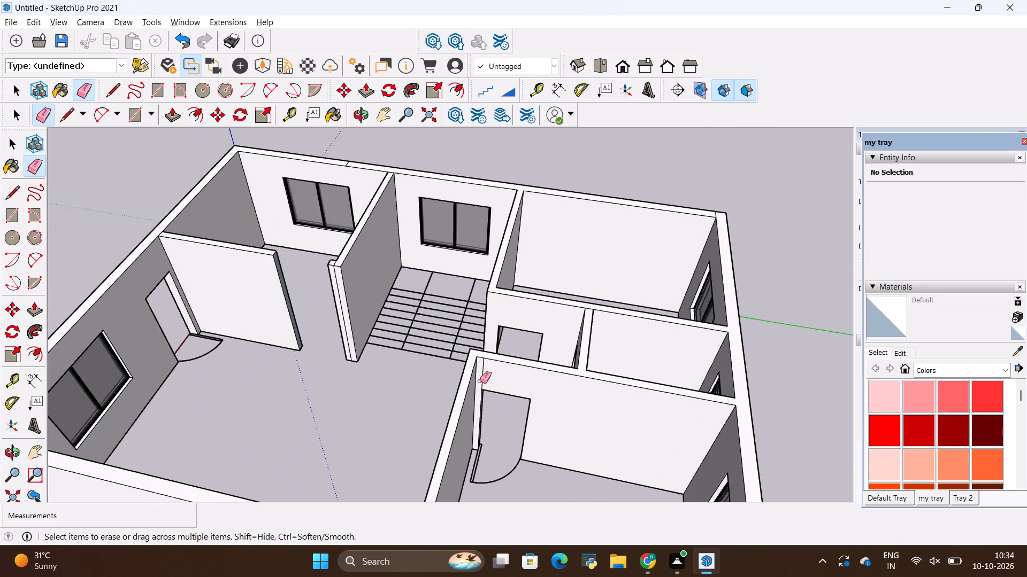
scroll(480, 381, "up", 6)
left_click(486, 377)
key("space")
left_click(387, 357)
Erase the seam lines on top of the outer wall between the two windows and where the partition meets it.
scroll(386, 358, "down", 3)
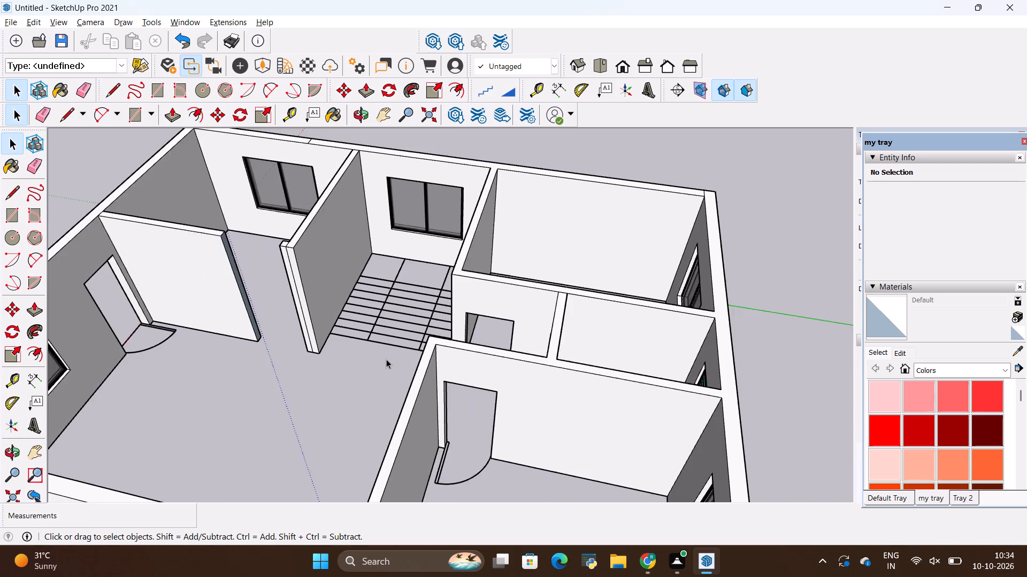
scroll(386, 359, "down", 8)
scroll(321, 184, "up", 15)
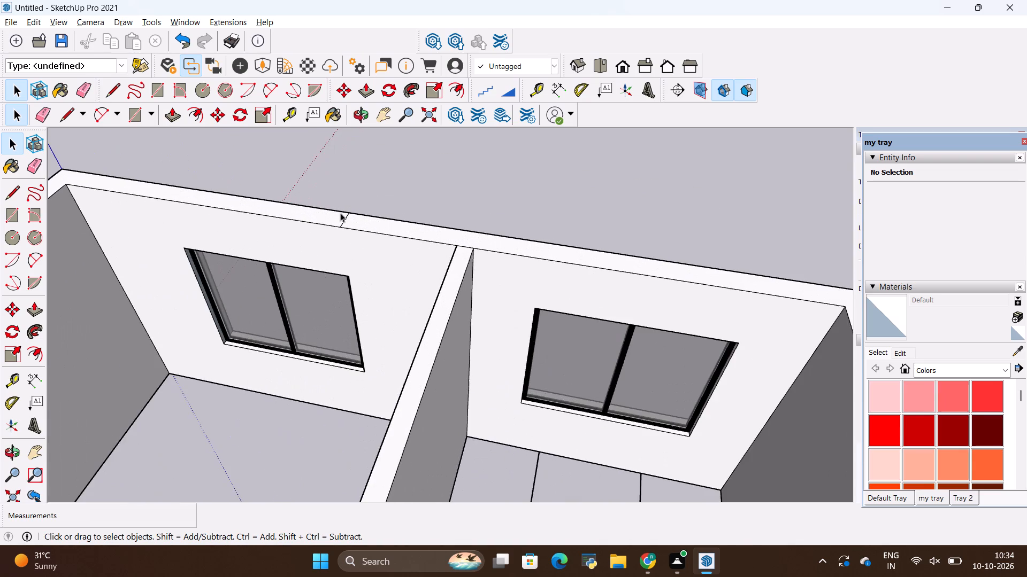
scroll(340, 213, "up", 5)
key("e")
left_click_drag(340, 215, 350, 219)
key("space")
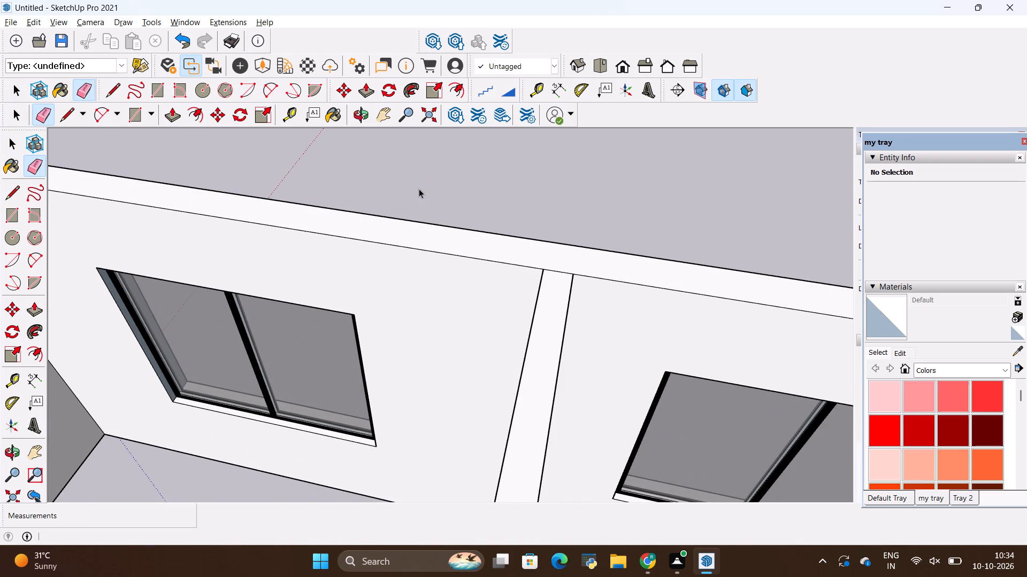
left_click(418, 189)
key("e")
scroll(562, 264, "up", 4)
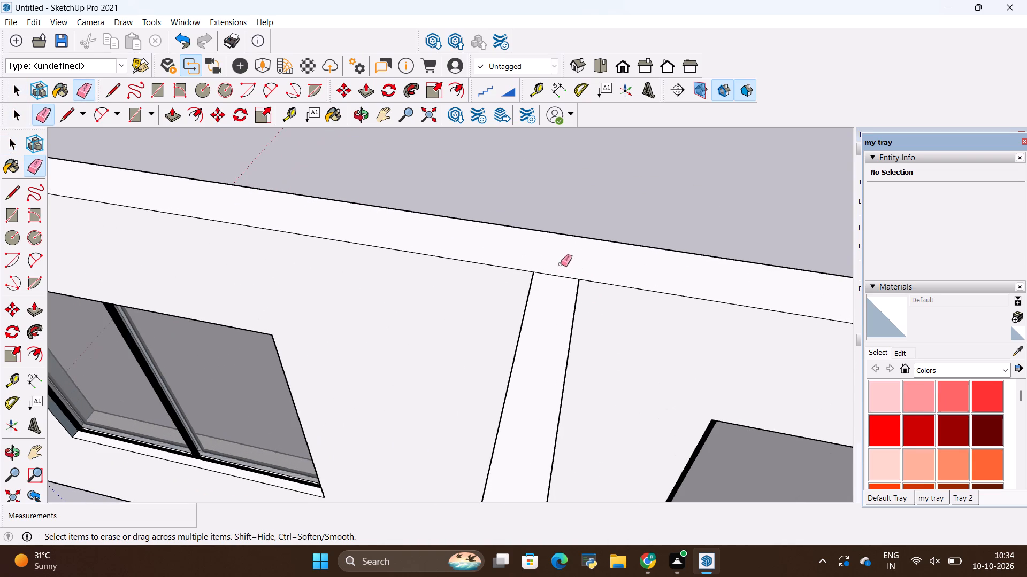
left_click_drag(560, 264, 553, 286)
key("space")
left_click(575, 189)
Inspect the whole house model from above and from the entrance side.
scroll(448, 274, "down", 9)
scroll(453, 252, "up", 1)
scroll(453, 252, "down", 12)
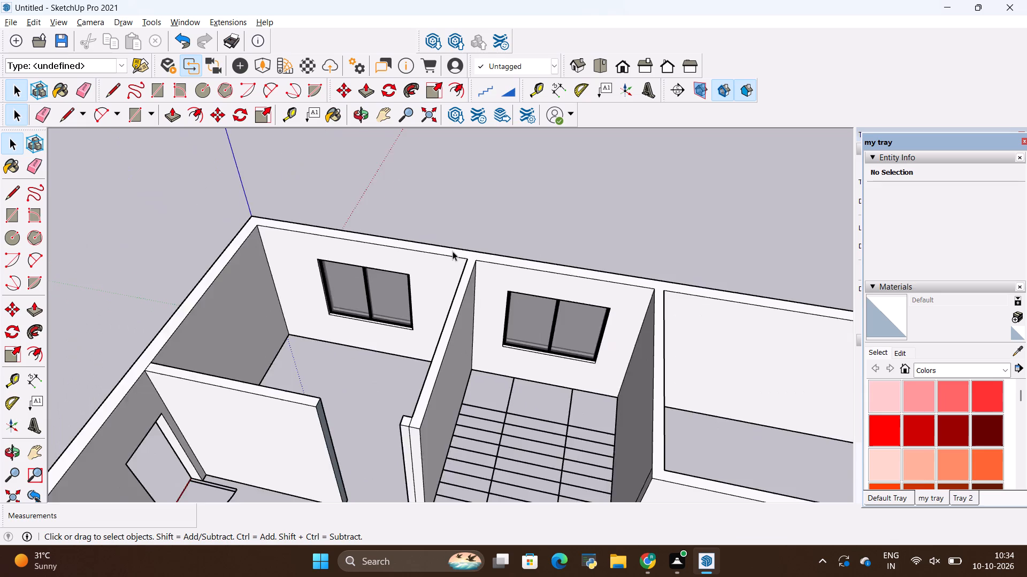
scroll(453, 251, "down", 8)
middle_click_drag(329, 378, 502, 365)
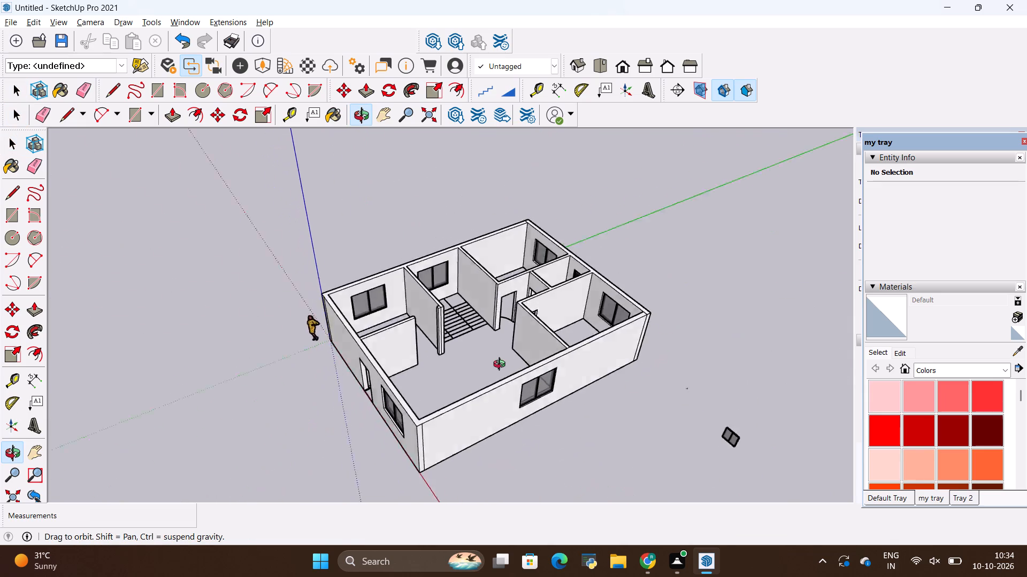
middle_click_drag(502, 365, 570, 411)
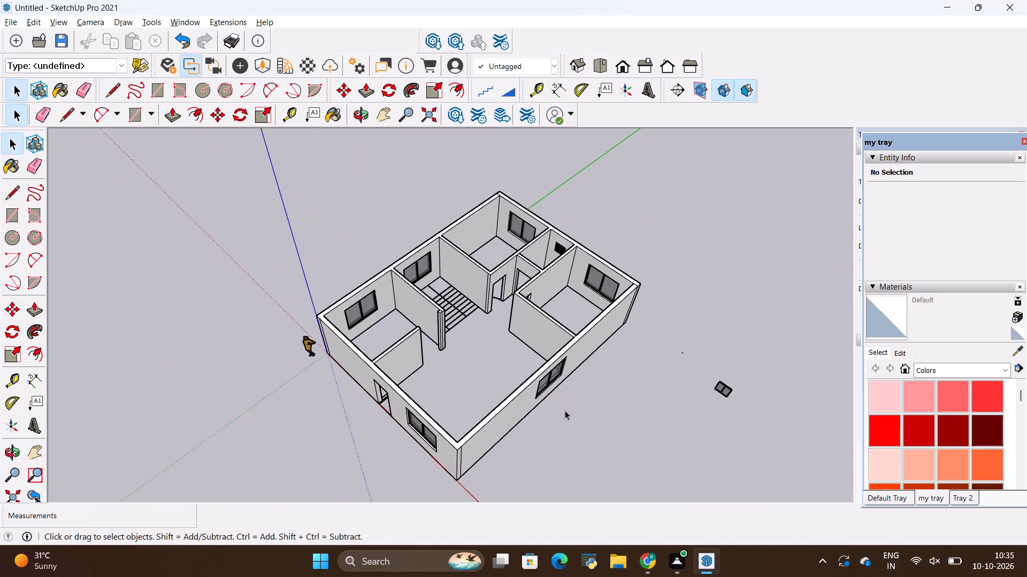
middle_click_drag(221, 396, 466, 266)
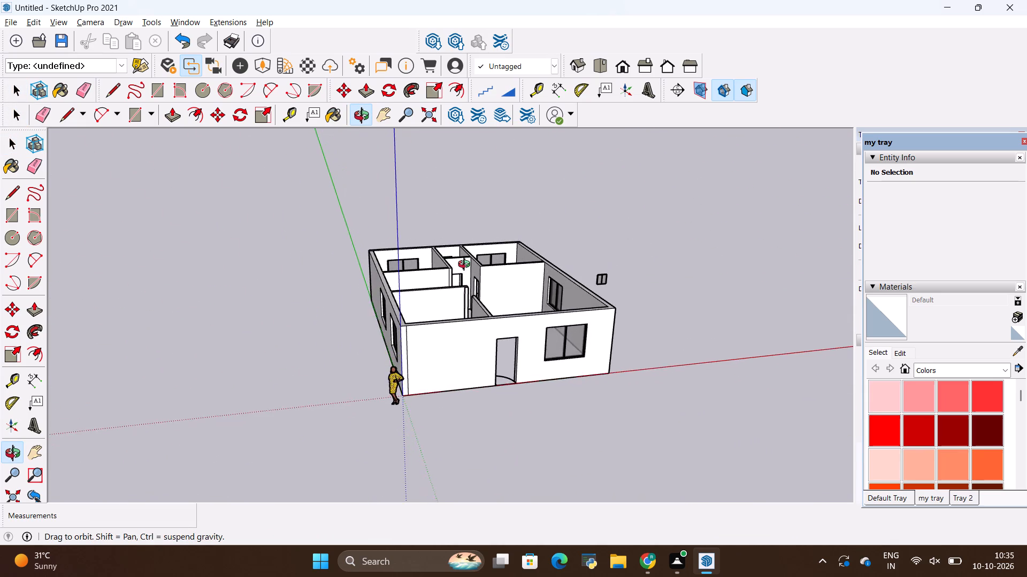
middle_click_drag(466, 266, 450, 302)
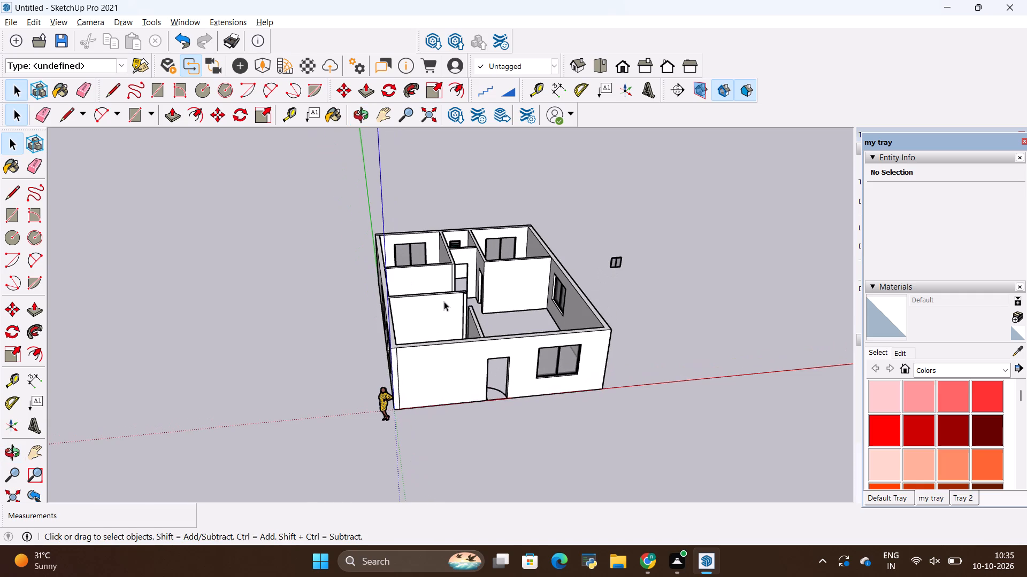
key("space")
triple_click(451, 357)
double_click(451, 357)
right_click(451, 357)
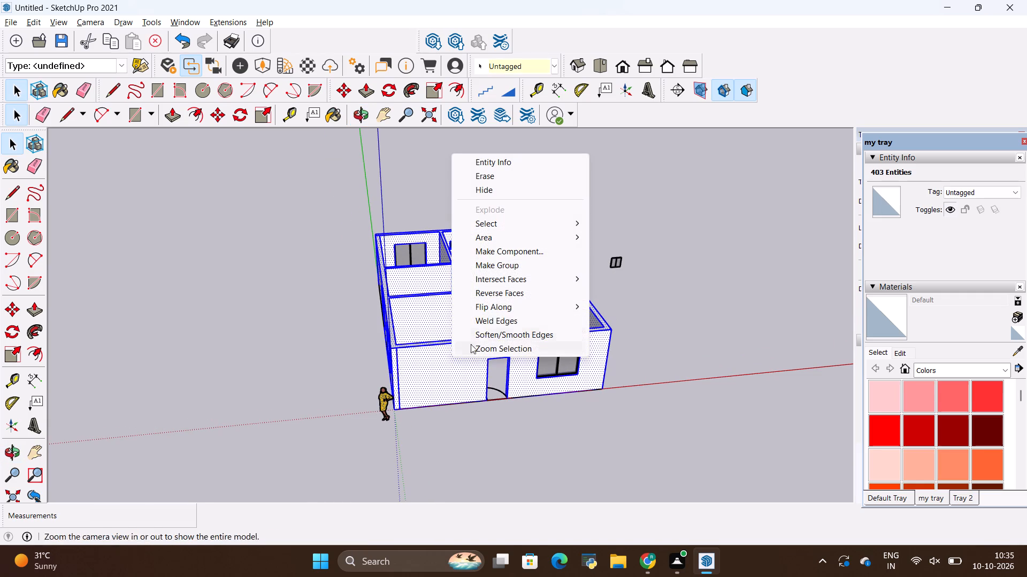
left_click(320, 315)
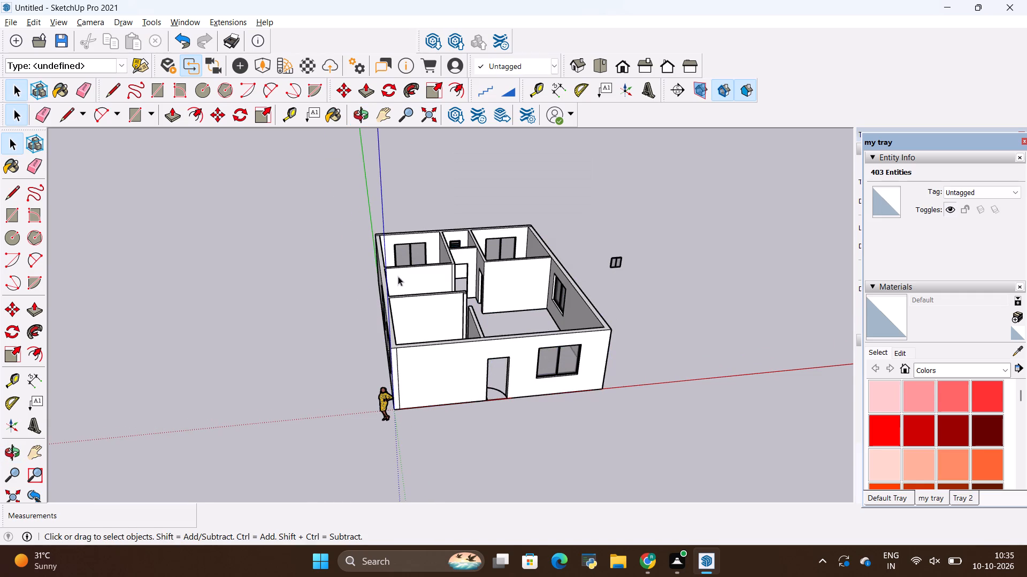
Import the main+door model from the ALL 3D WAREHOUSE ITEMS folder and place it outside, beside the house.
scroll(457, 310, "up", 8)
middle_click_drag(405, 348, 159, 339)
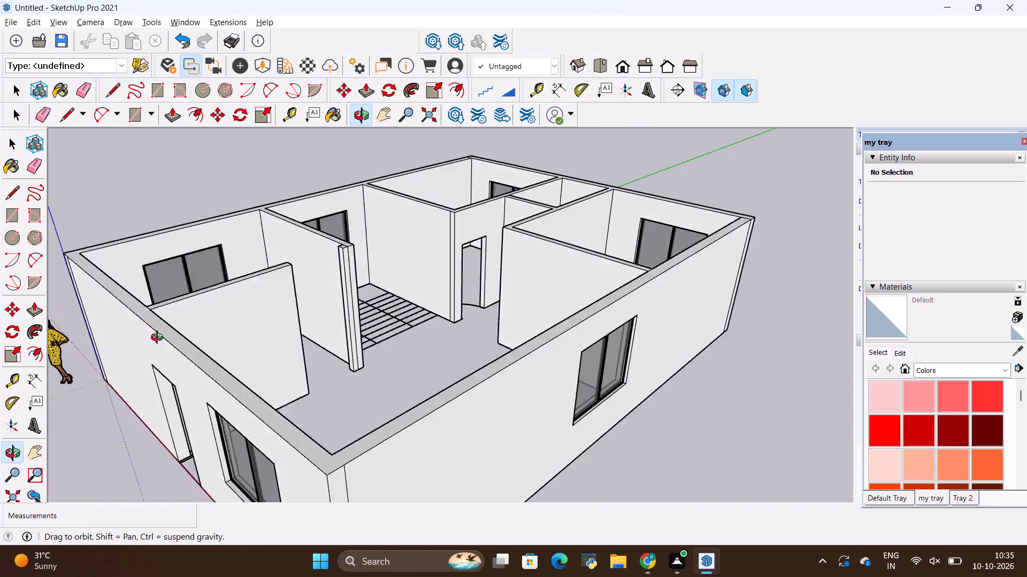
middle_click_drag(159, 339, 333, 388)
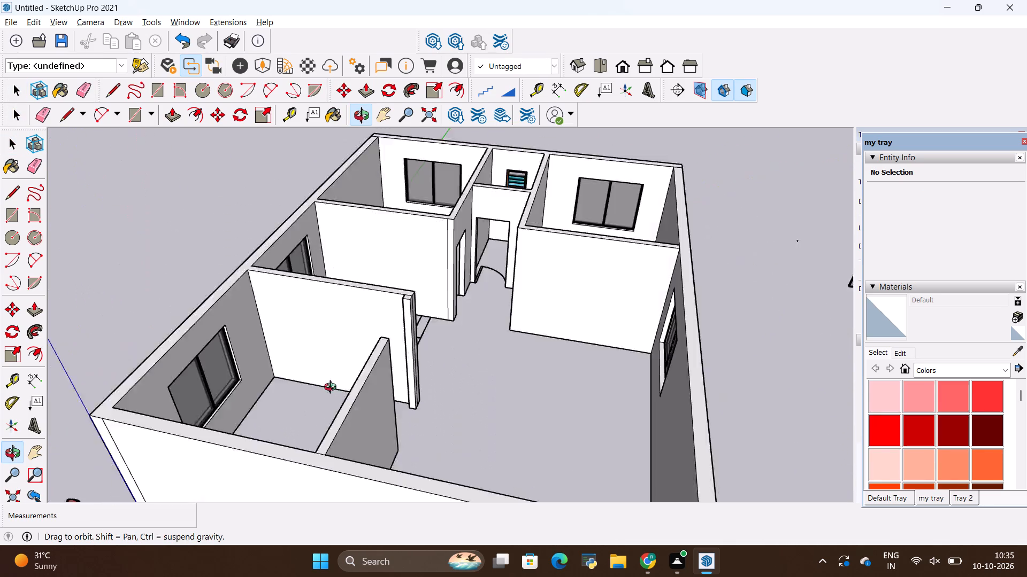
middle_click_drag(333, 388, 381, 313)
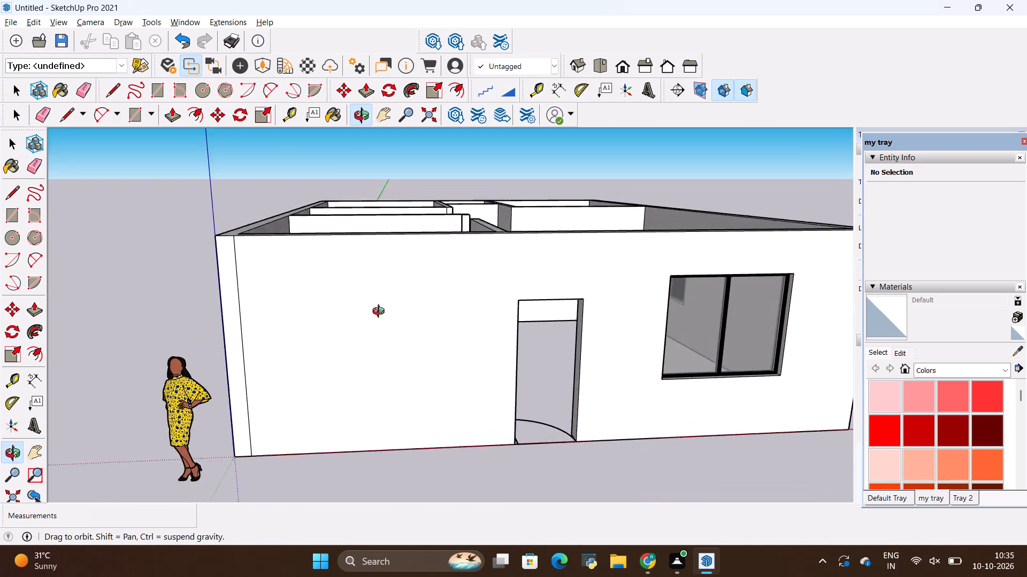
middle_click_drag(381, 313, 370, 344)
left_click(13, 20)
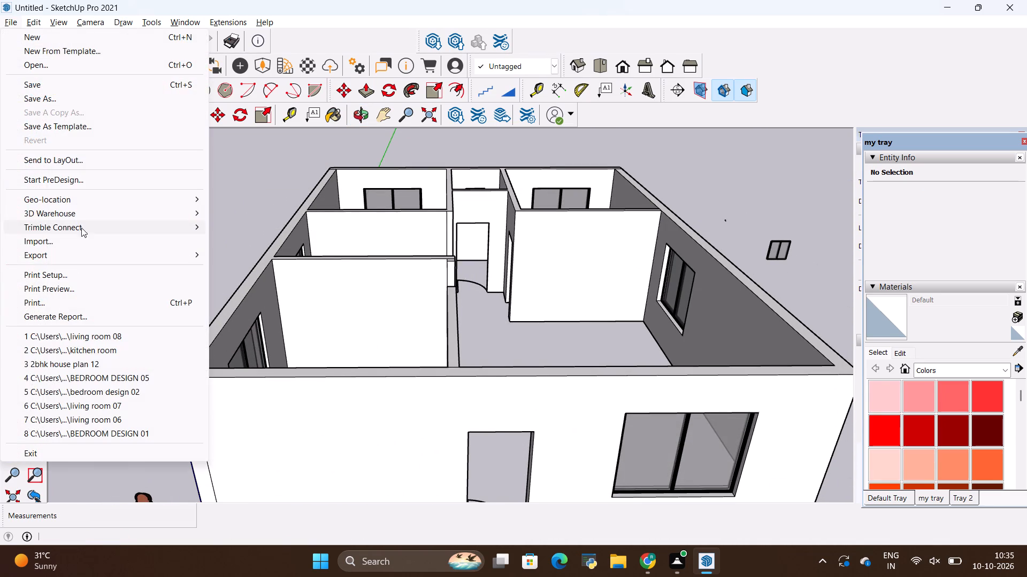
left_click(80, 237)
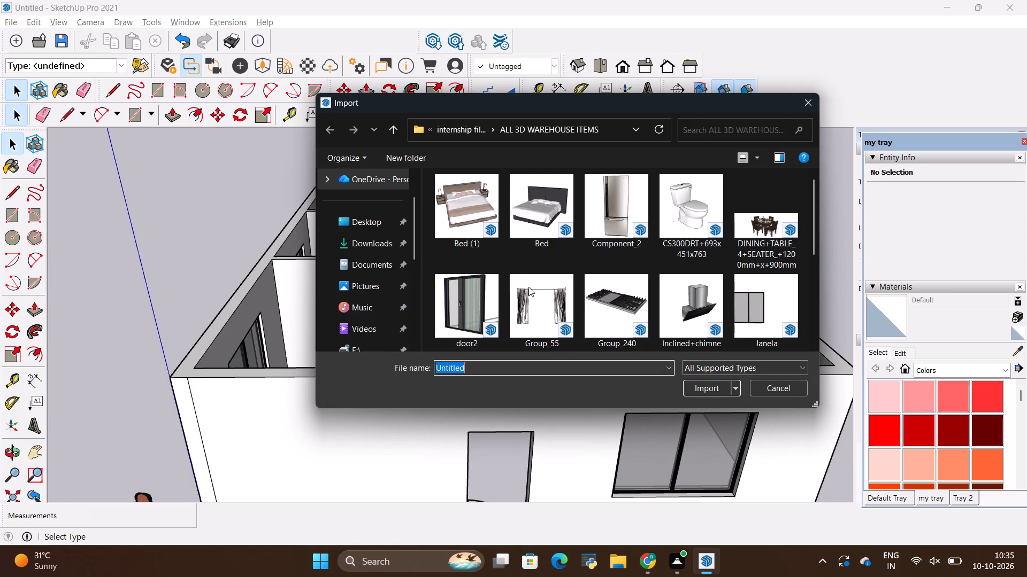
scroll(530, 287, "down", 4)
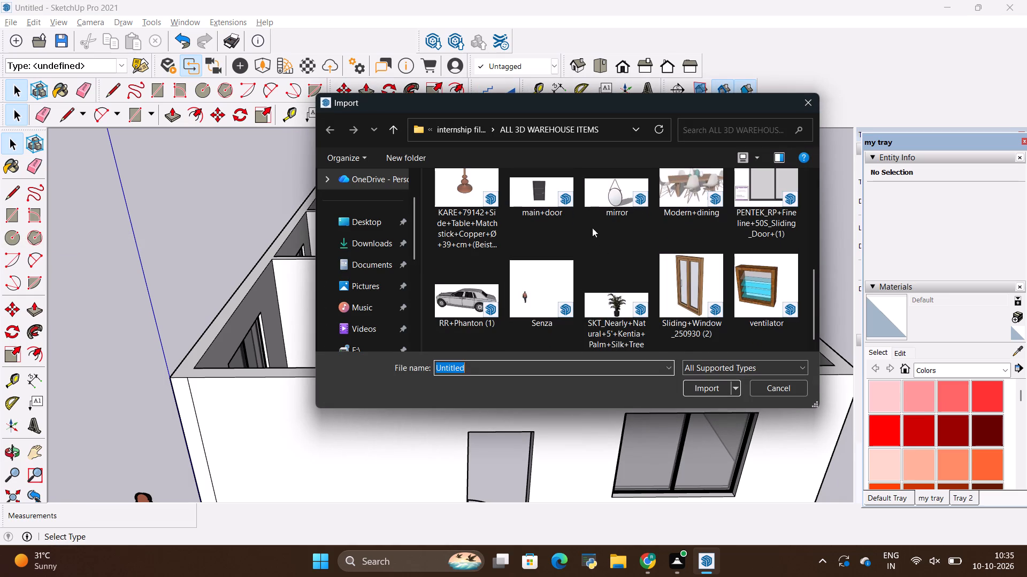
left_click(532, 180)
left_click(692, 384)
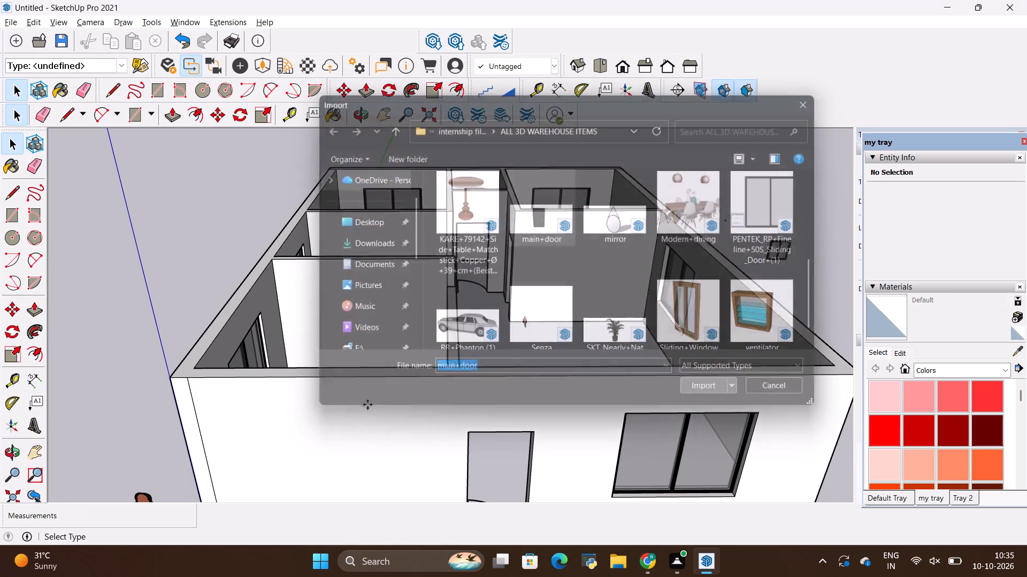
scroll(370, 362, "down", 5)
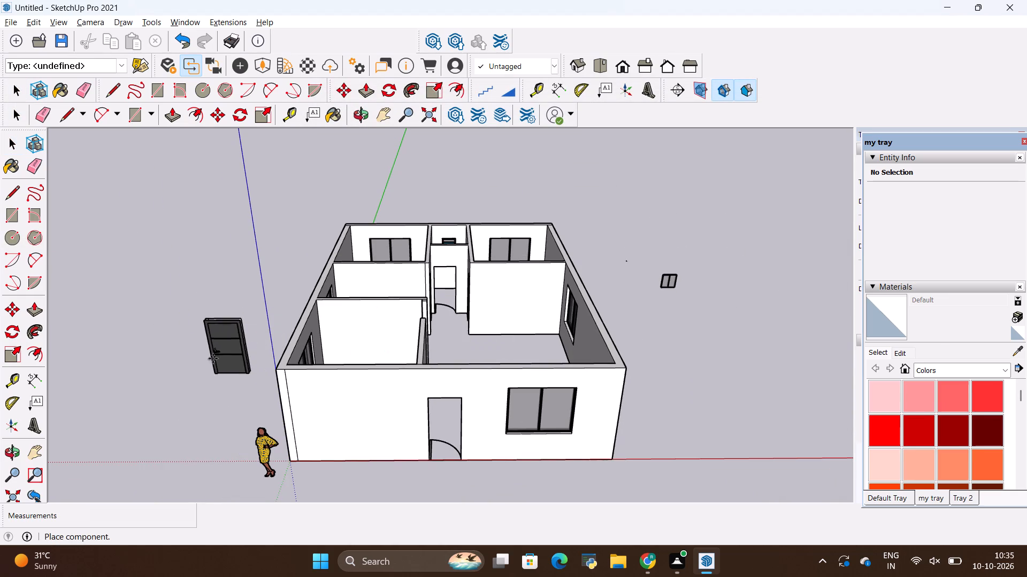
left_click(213, 411)
Scale the imported main door along the green axis to make it thinner.
scroll(144, 430, "up", 3)
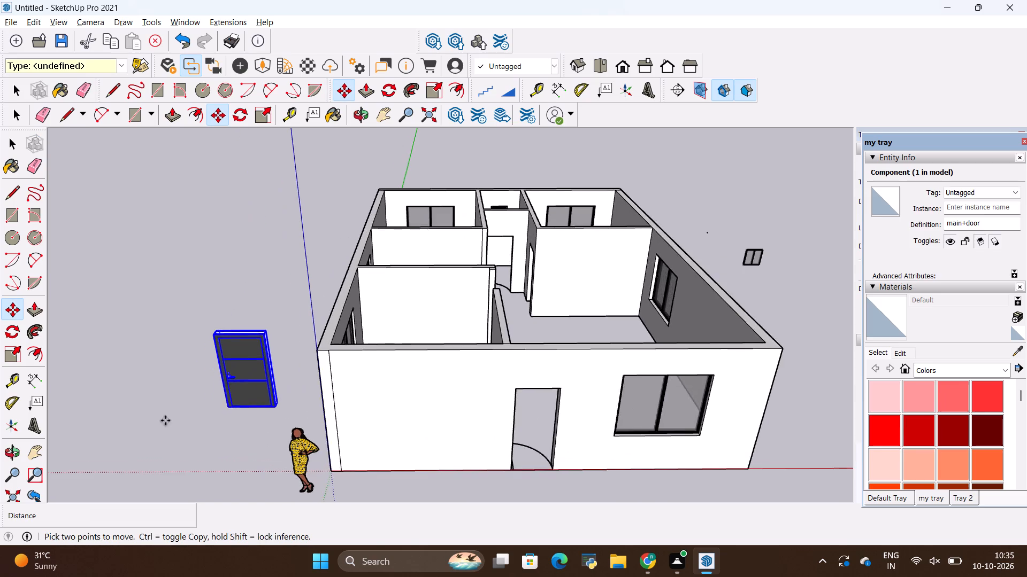
scroll(243, 379, "up", 5)
key("s")
scroll(287, 303, "up", 3)
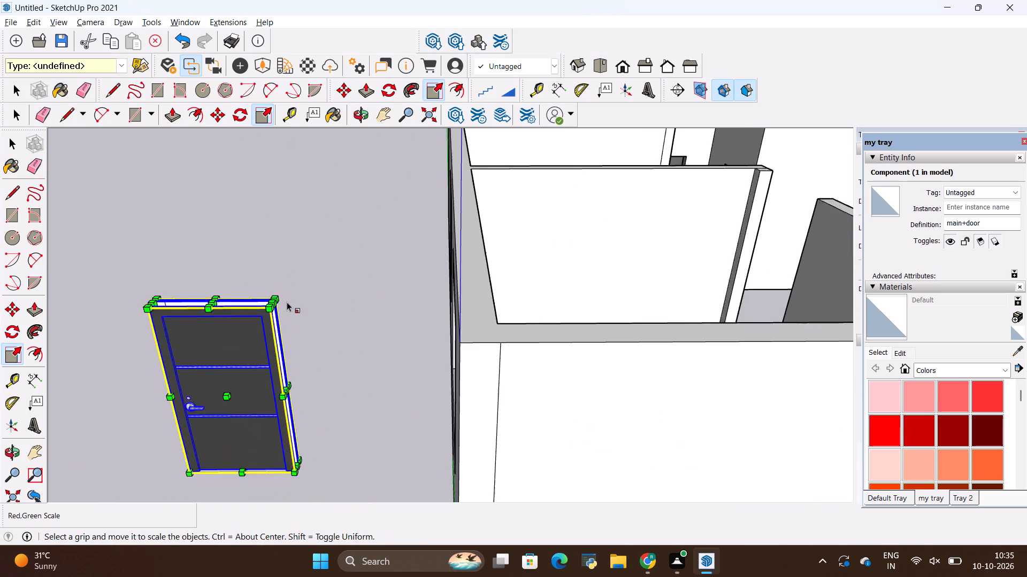
scroll(287, 302, "up", 4)
left_click(170, 481)
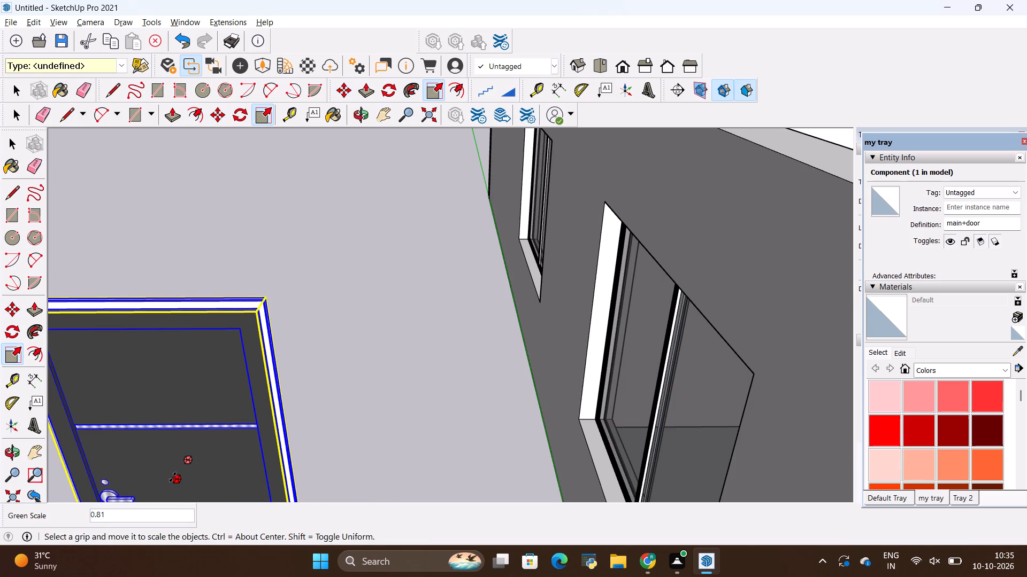
left_click(181, 467)
Scale the main door down in width and height from its top corner in two passes.
scroll(220, 377, "up", 1)
middle_click_drag(220, 377, 216, 388)
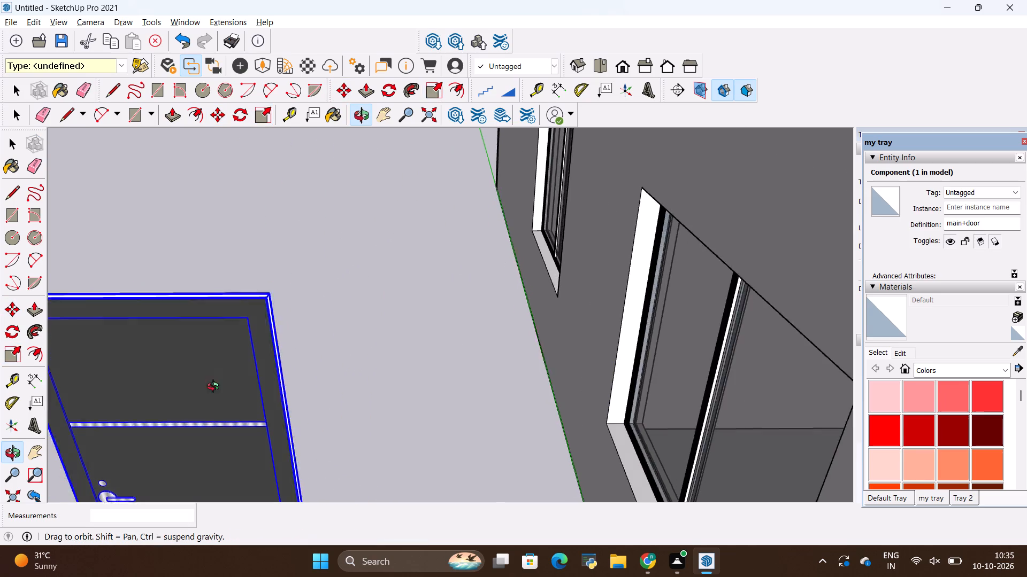
middle_click_drag(216, 388, 183, 475)
left_click(240, 404)
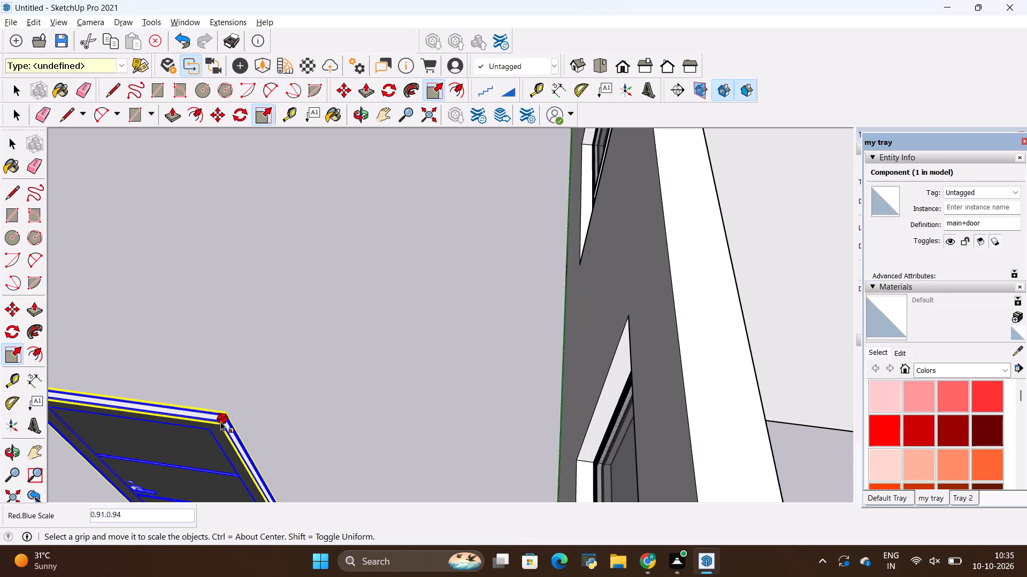
scroll(209, 441, "down", 7)
left_click(194, 423)
scroll(274, 386, "down", 8)
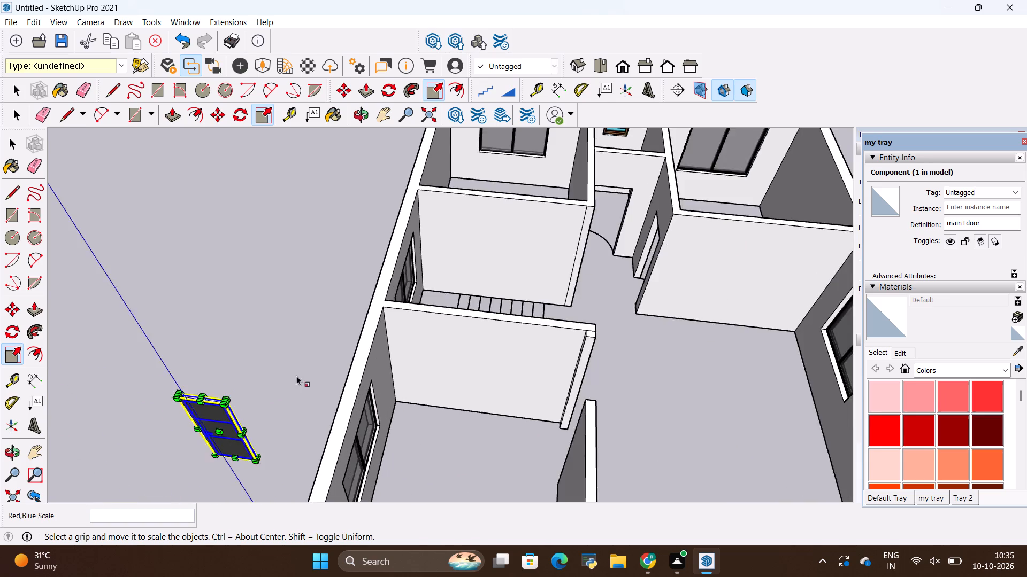
scroll(296, 376, "down", 3)
middle_click_drag(279, 412, 327, 316)
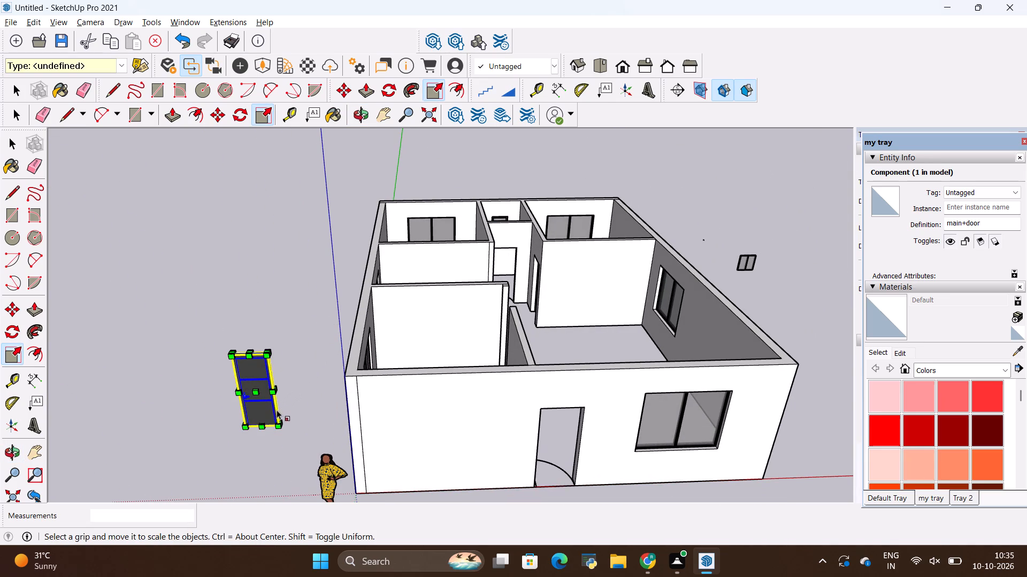
scroll(239, 303, "up", 15)
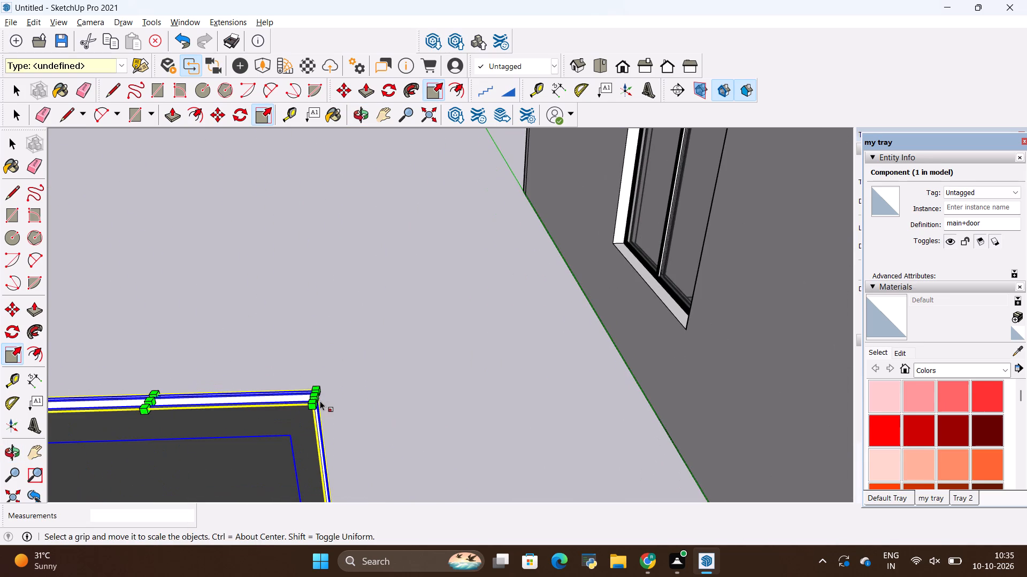
left_click(318, 395)
left_click(317, 432)
scroll(342, 365, "down", 9)
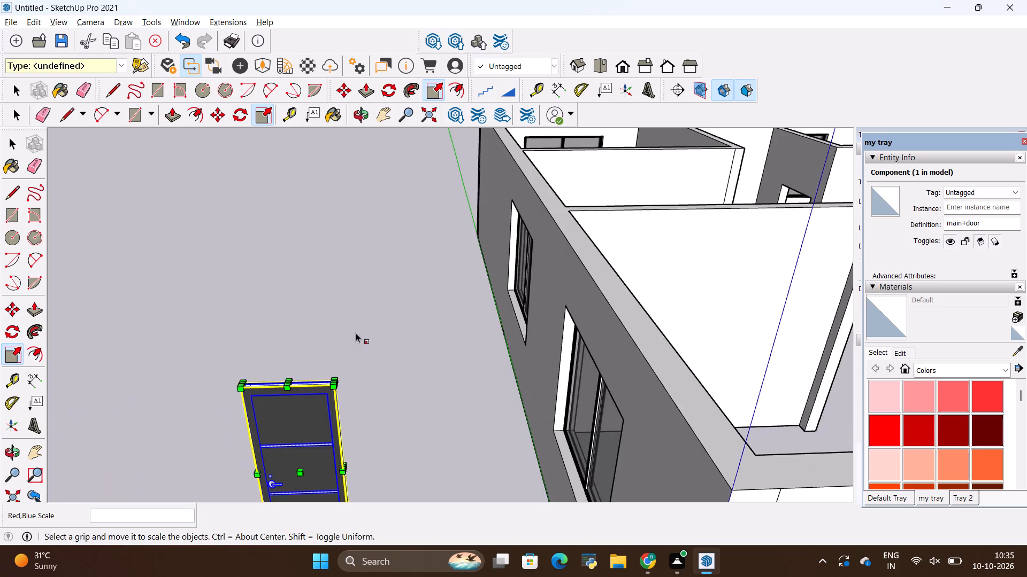
scroll(356, 333, "down", 3)
Move the main door by its lower corner onto the bottom corner of the entrance opening in the front wall.
key("space")
left_click(365, 367)
left_click(319, 423)
key("m")
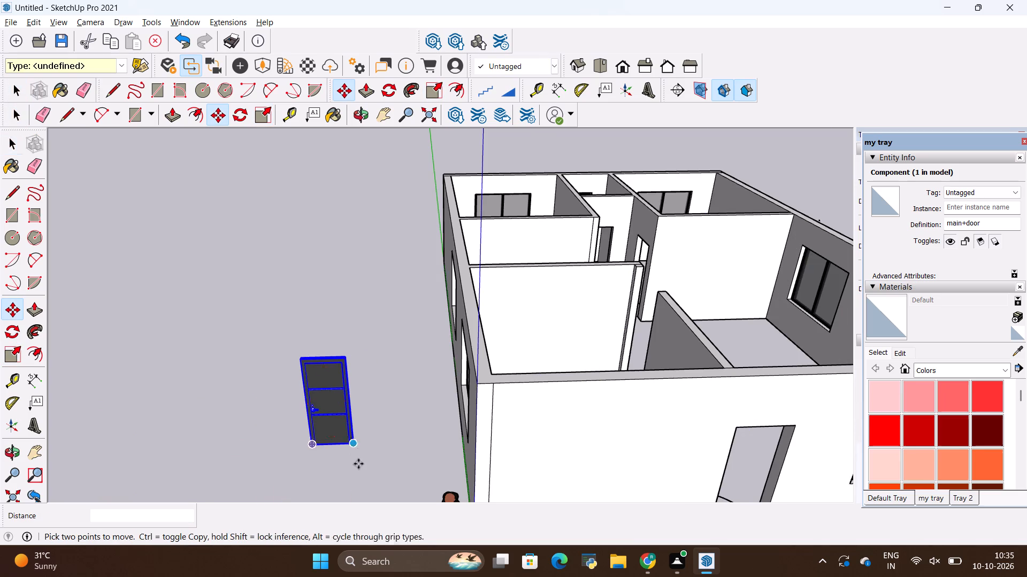
left_click_drag(353, 448, 343, 446)
scroll(260, 323, "down", 6)
scroll(493, 461, "up", 4)
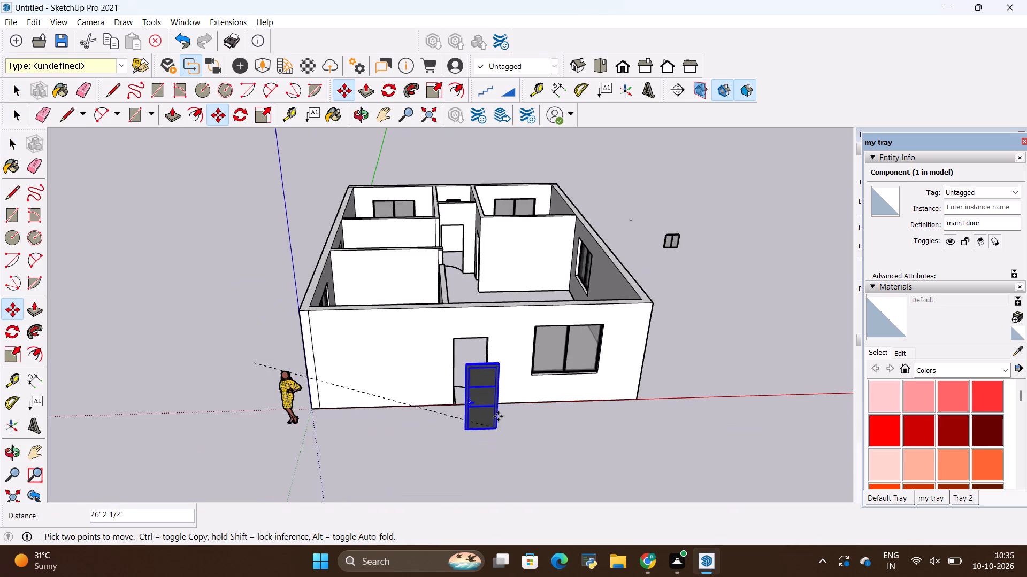
scroll(498, 416, "up", 2)
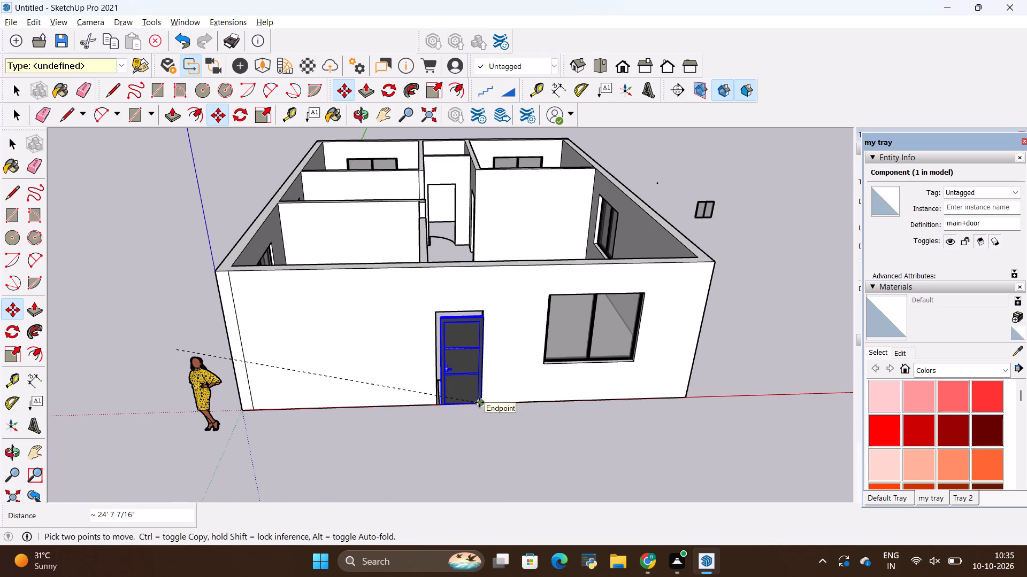
left_click(479, 402)
Scale the main door up in width and height by about 1.12 and 1.07 to fill the entrance opening.
scroll(420, 301, "up", 11)
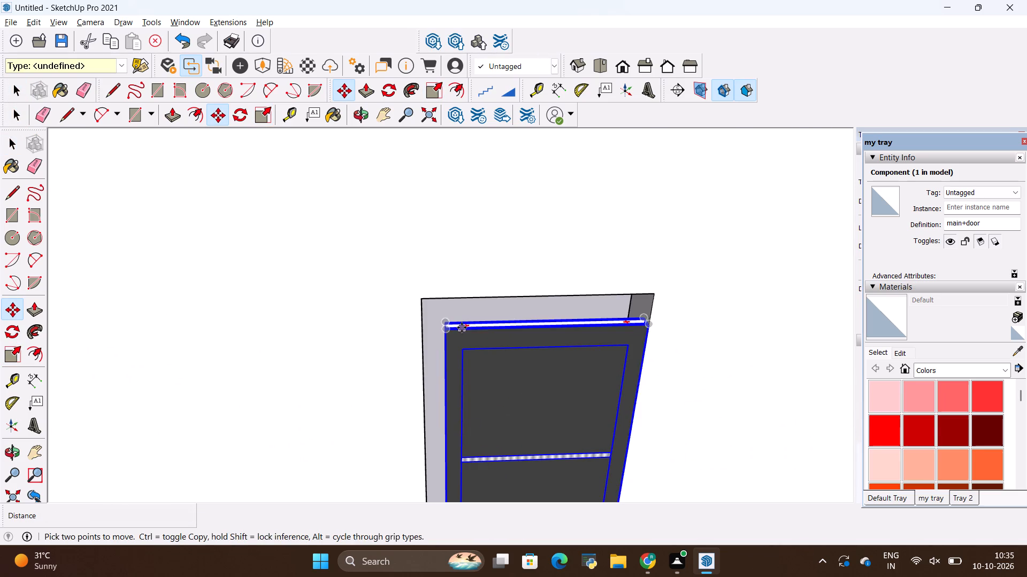
key("s")
scroll(416, 318, "up", 3)
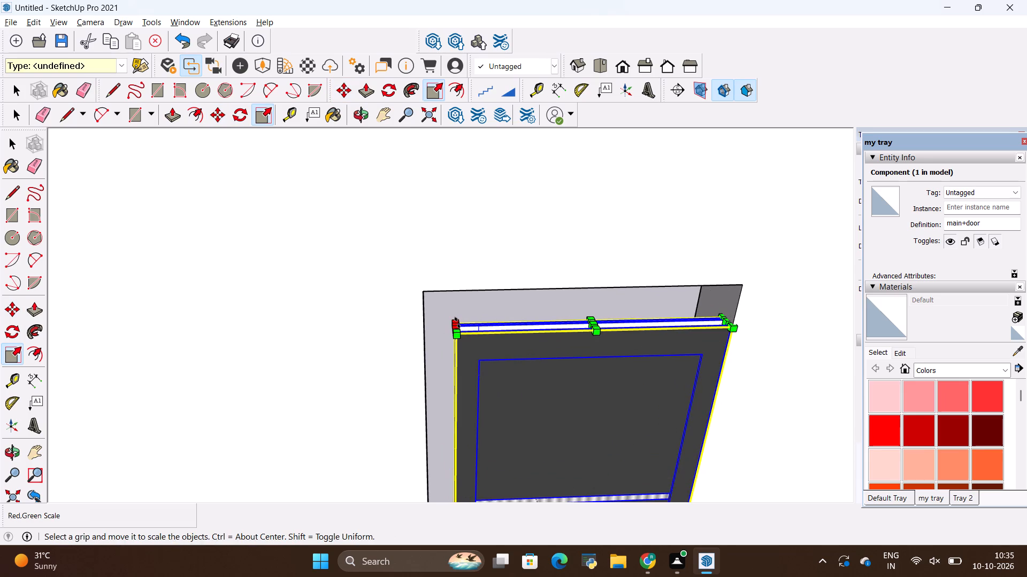
scroll(458, 323, "up", 5)
scroll(458, 323, "down", 4)
middle_click_drag(462, 333, 455, 394)
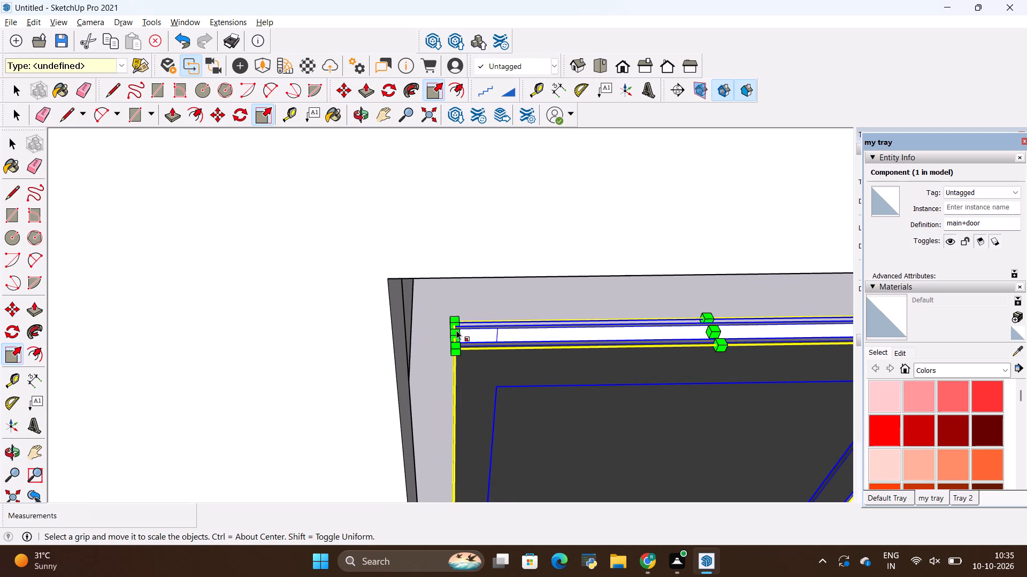
left_click(455, 332)
left_click_drag(393, 278, 384, 283)
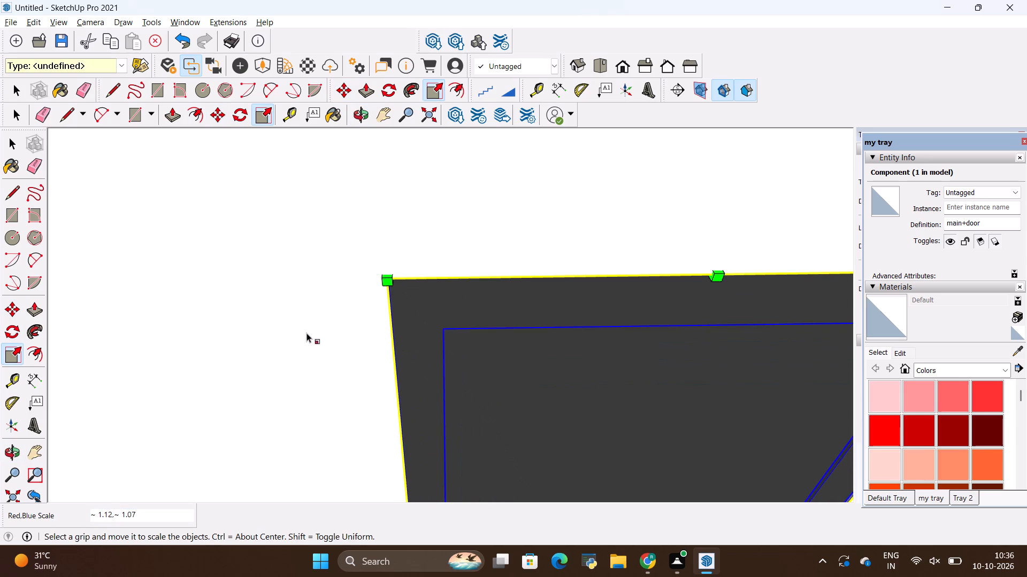
scroll(304, 338, "down", 19)
scroll(461, 324, "down", 5)
key("space")
left_click(466, 465)
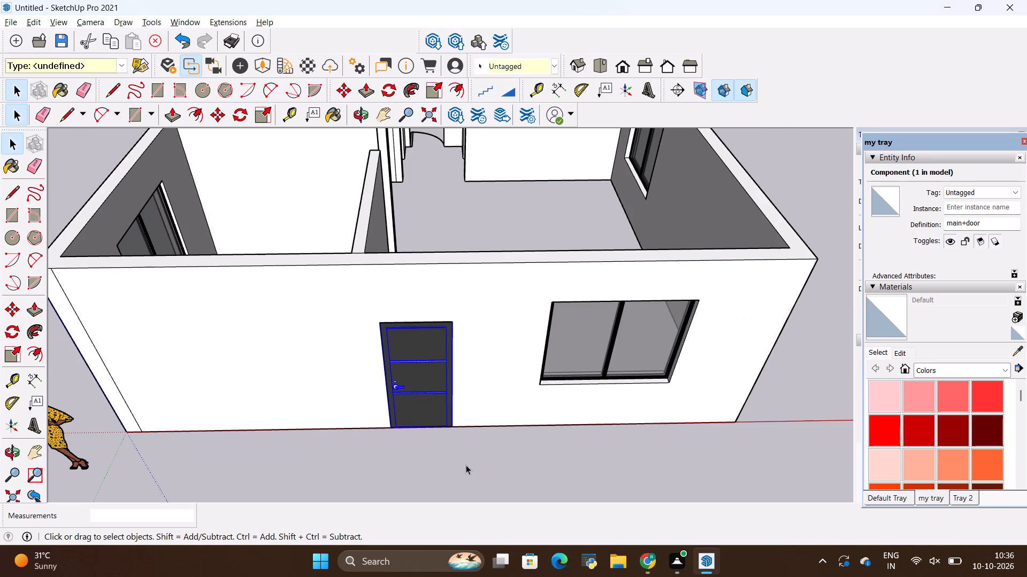
Copy the main door from the entrance into the bathroom doorway at the end of the passage.
left_click(441, 407)
key("m")
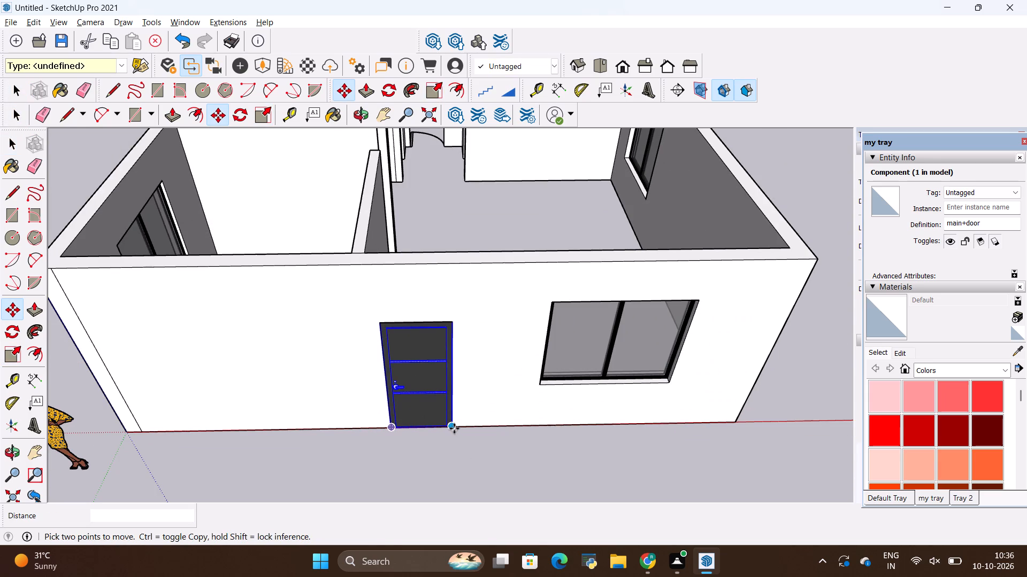
left_click(454, 428)
scroll(354, 428, "down", 6)
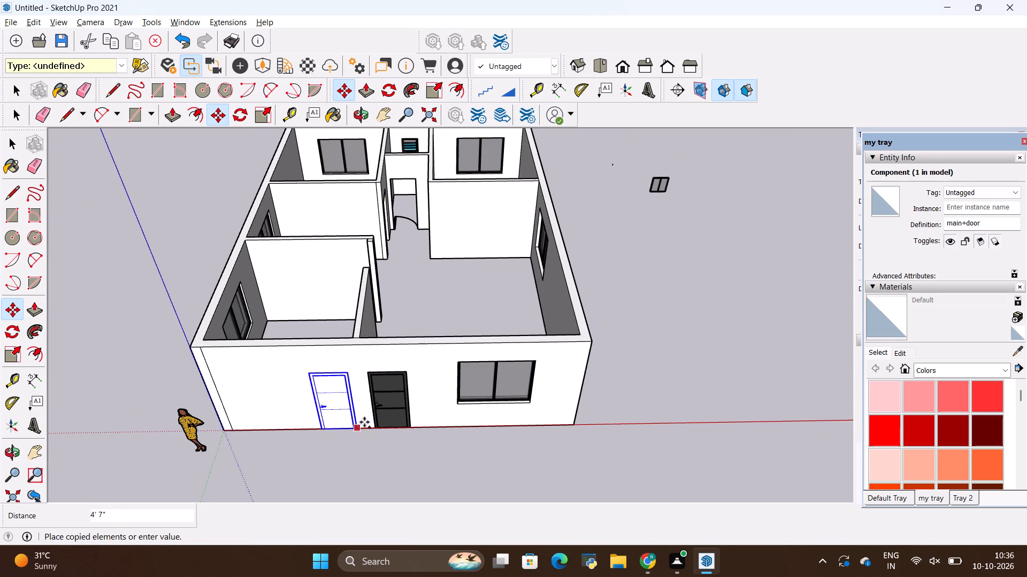
scroll(435, 427, "down", 6)
scroll(422, 269, "up", 12)
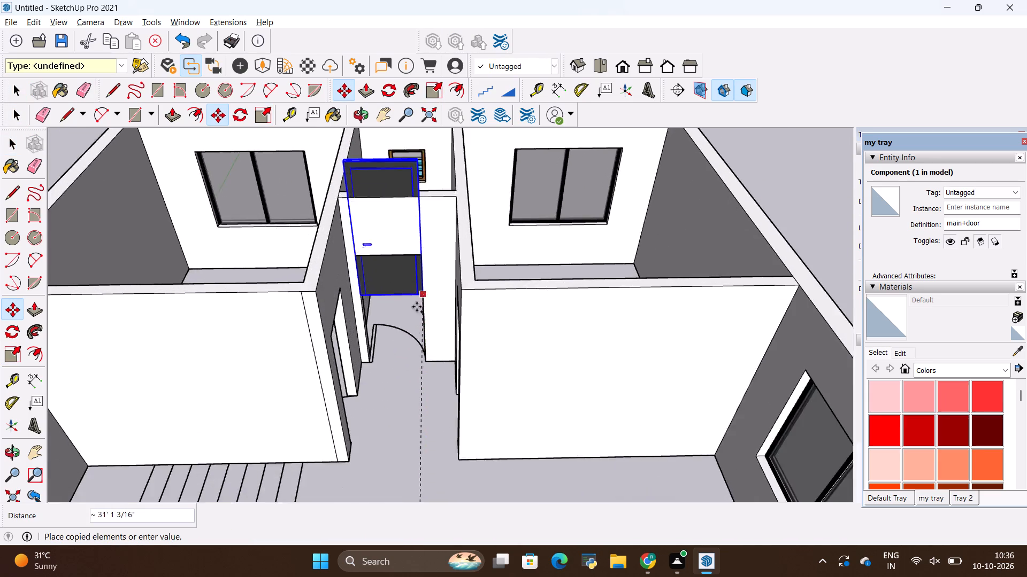
scroll(417, 307, "up", 3)
left_click(428, 368)
scroll(345, 401, "down", 5)
middle_click_drag(400, 407, 367, 439)
scroll(352, 391, "up", 1)
middle_click_drag(358, 388, 381, 372)
scroll(381, 373, "up", 4)
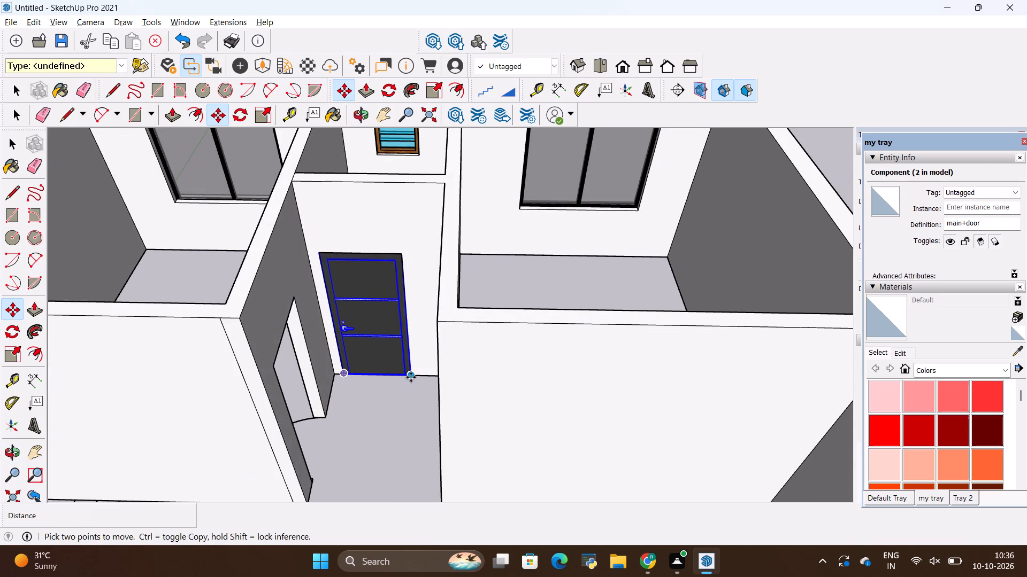
Copy the bathroom door about 23' 2" along the red axis to open ground beside the house.
key("m")
left_click_drag(412, 377, 405, 378, "ctrl")
scroll(295, 430, "down", 7)
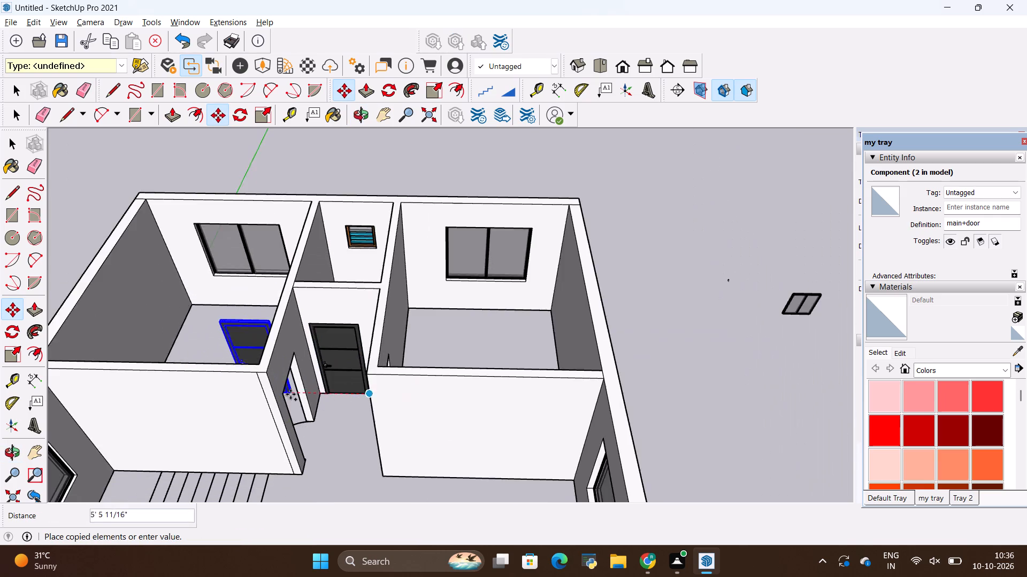
scroll(290, 394, "down", 2)
scroll(290, 394, "up", 1)
scroll(290, 394, "down", 2)
left_click(614, 393)
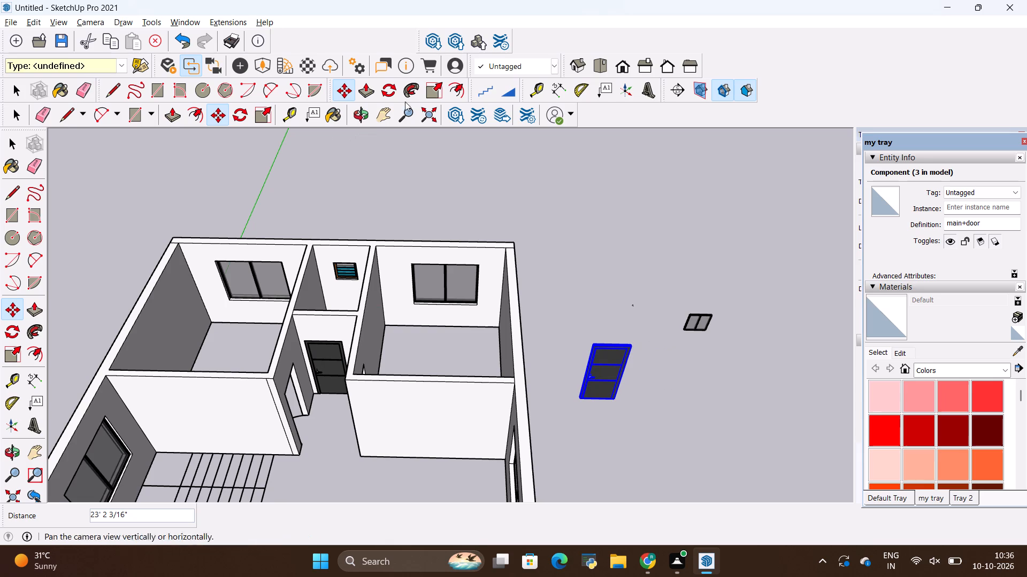
Rotate the door copy outside the house by 90° on the ground plane.
left_click(390, 93)
left_click(555, 425)
left_click(650, 424)
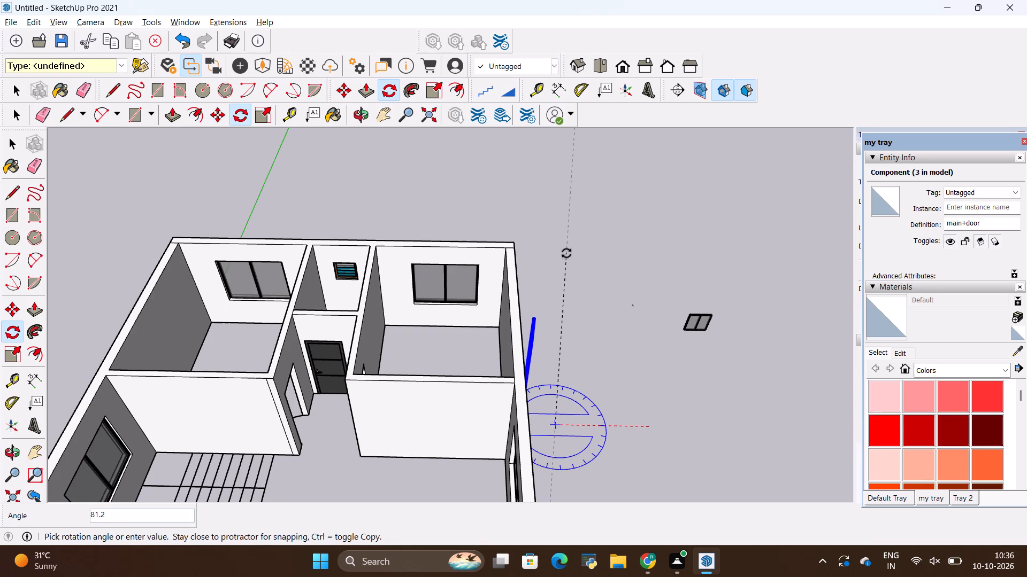
left_click(535, 220)
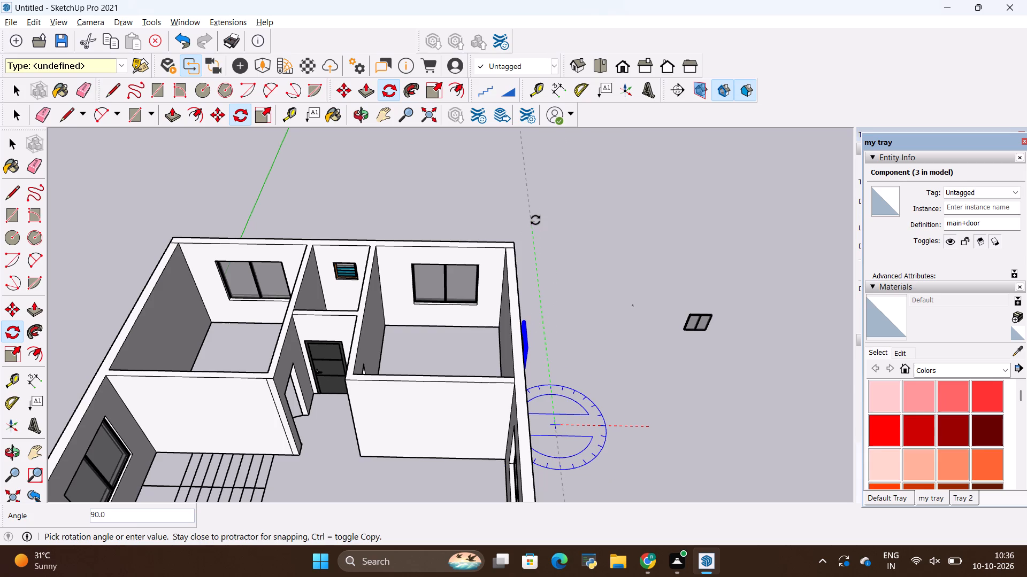
key("space")
left_click(535, 220)
Move the rotated door into the doorway of the bedroom on the bathroom passage, snapping it to the opening's bottom corner.
middle_click_drag(595, 454, 367, 392)
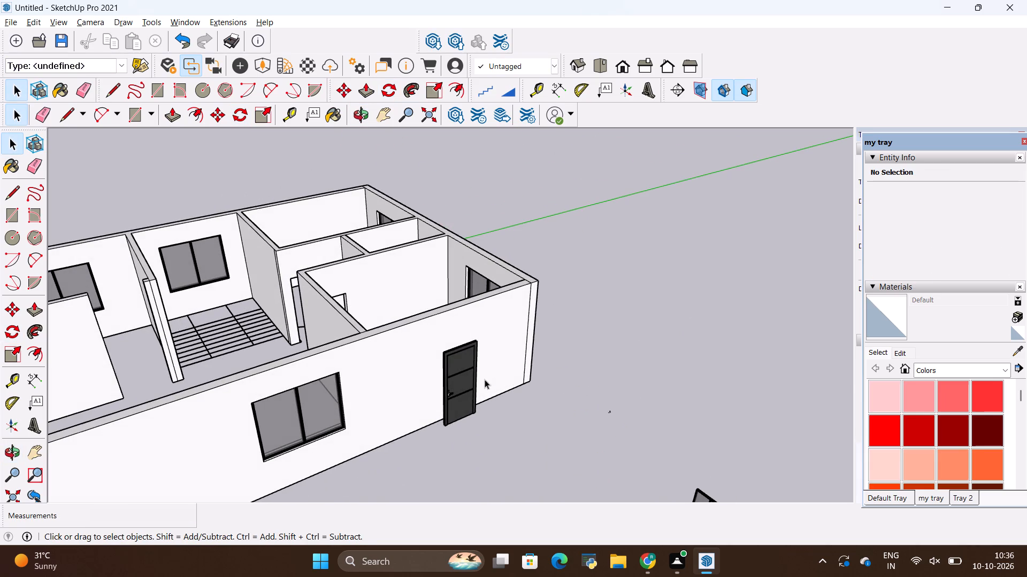
left_click(473, 382)
key("m")
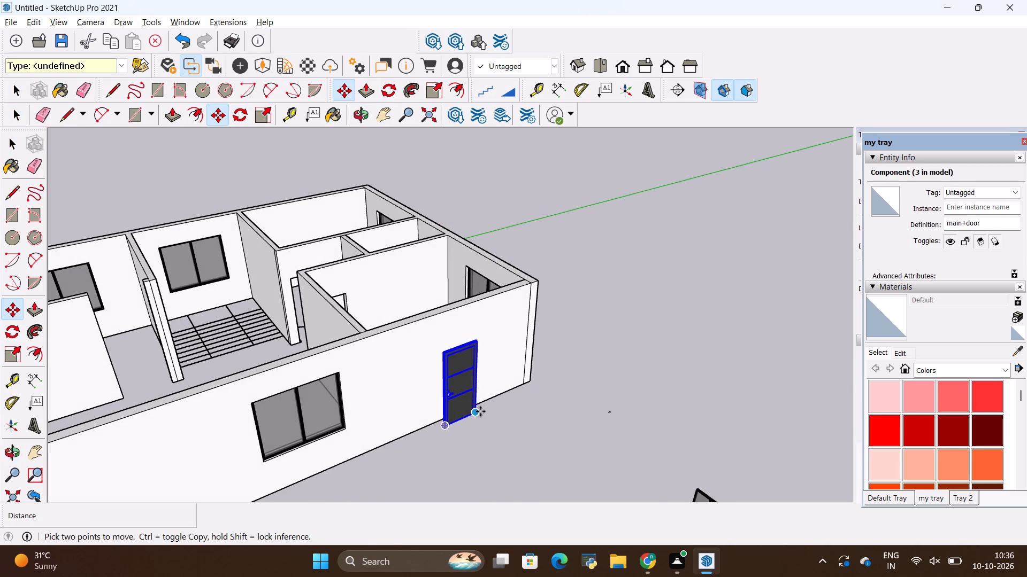
left_click(480, 411)
scroll(316, 274, "down", 6)
middle_click_drag(382, 252, 324, 419)
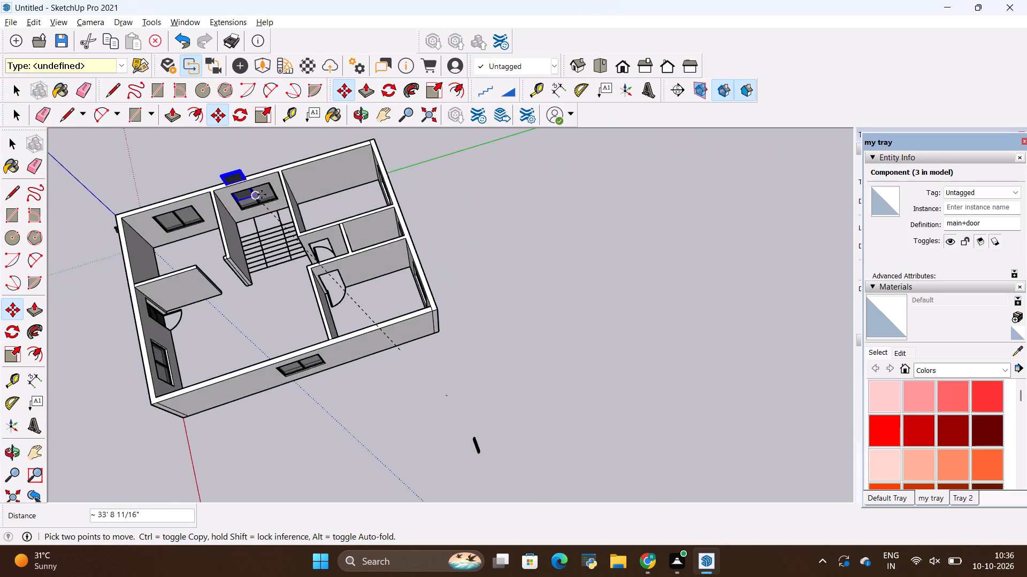
scroll(265, 194, "up", 16)
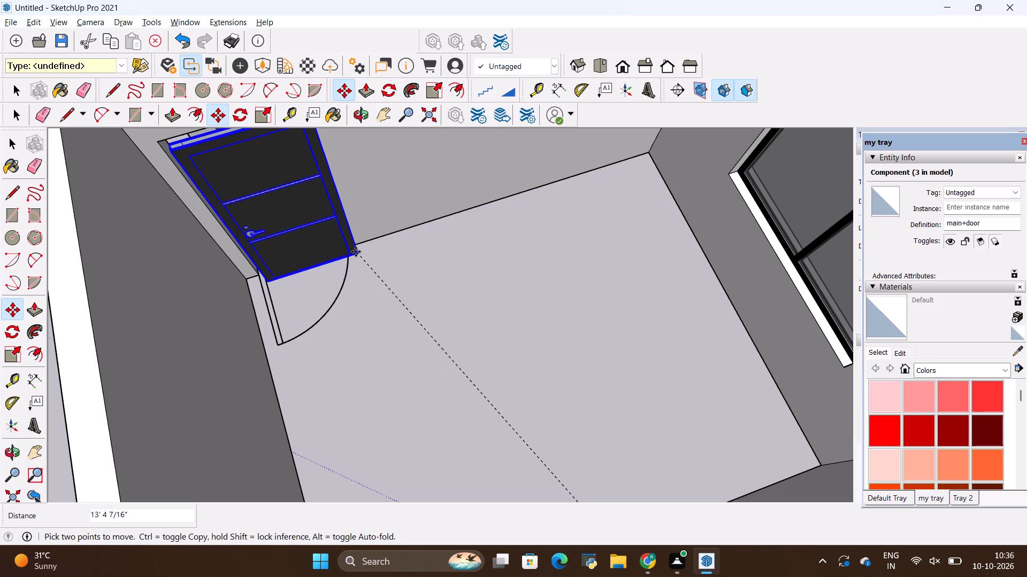
left_click(345, 243)
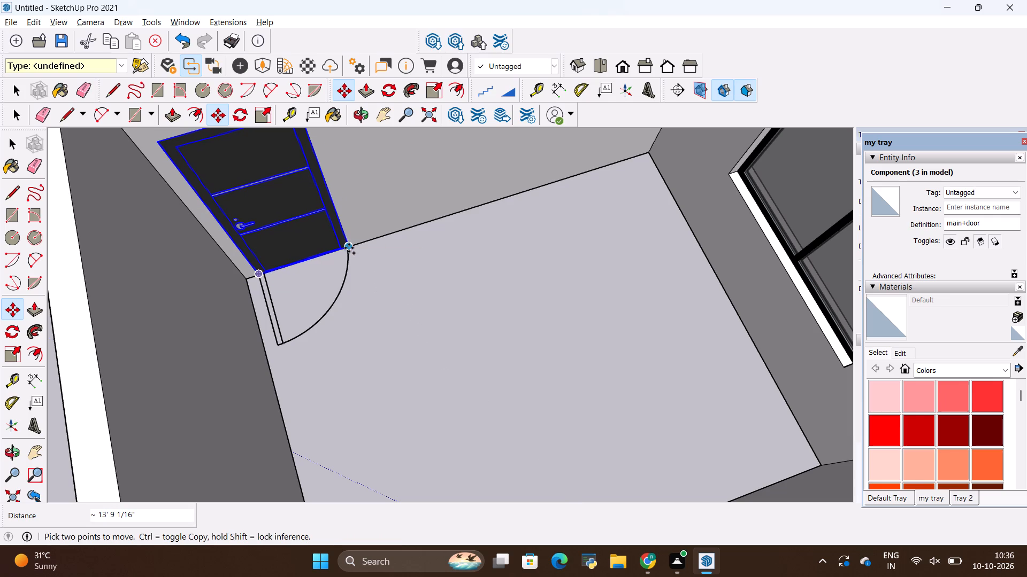
Copy the rotated door across the passage into the opposite bedroom's doorway.
left_click(349, 248, "ctrl")
scroll(417, 395, "down", 12)
scroll(371, 238, "up", 9)
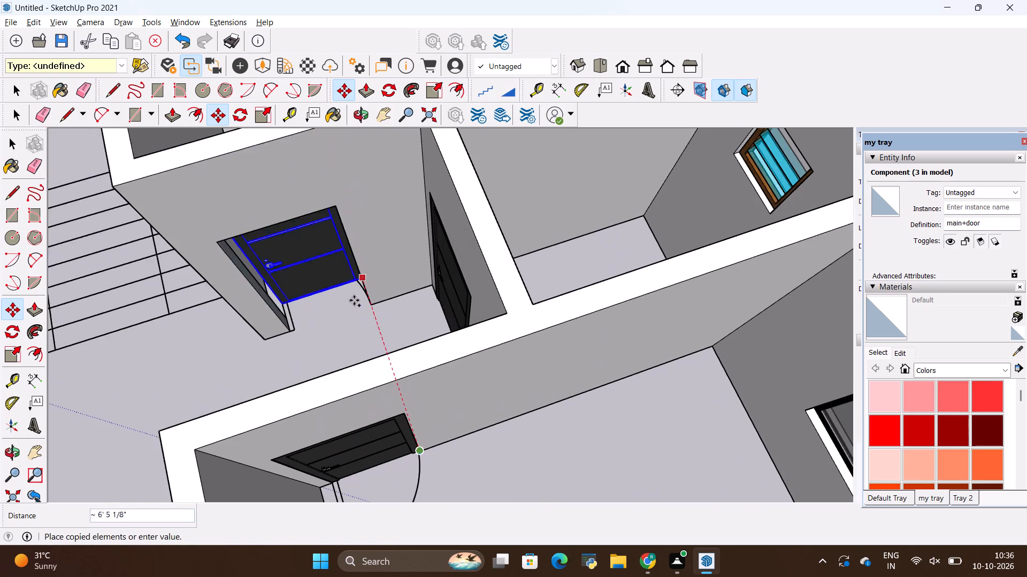
left_click(366, 307)
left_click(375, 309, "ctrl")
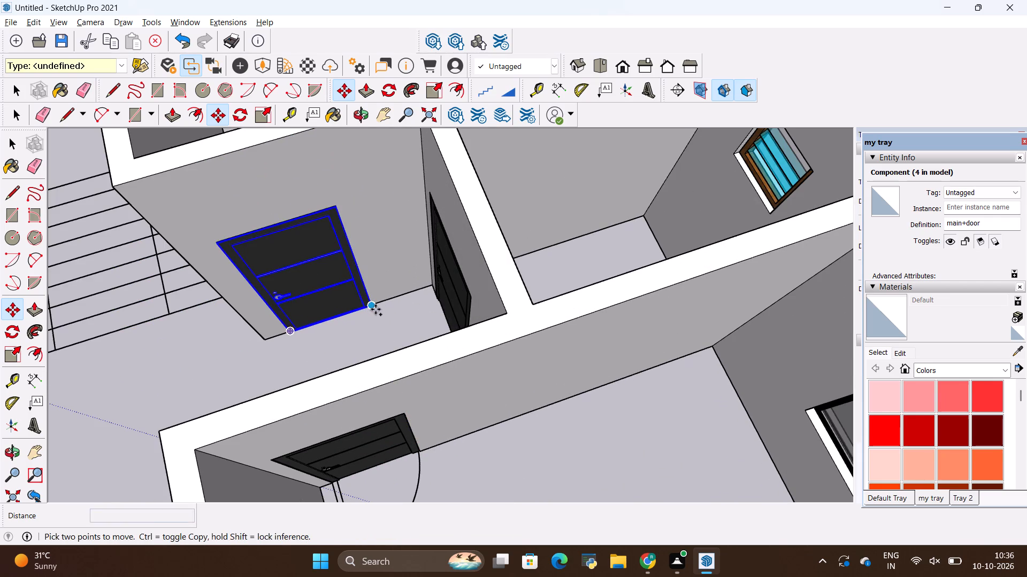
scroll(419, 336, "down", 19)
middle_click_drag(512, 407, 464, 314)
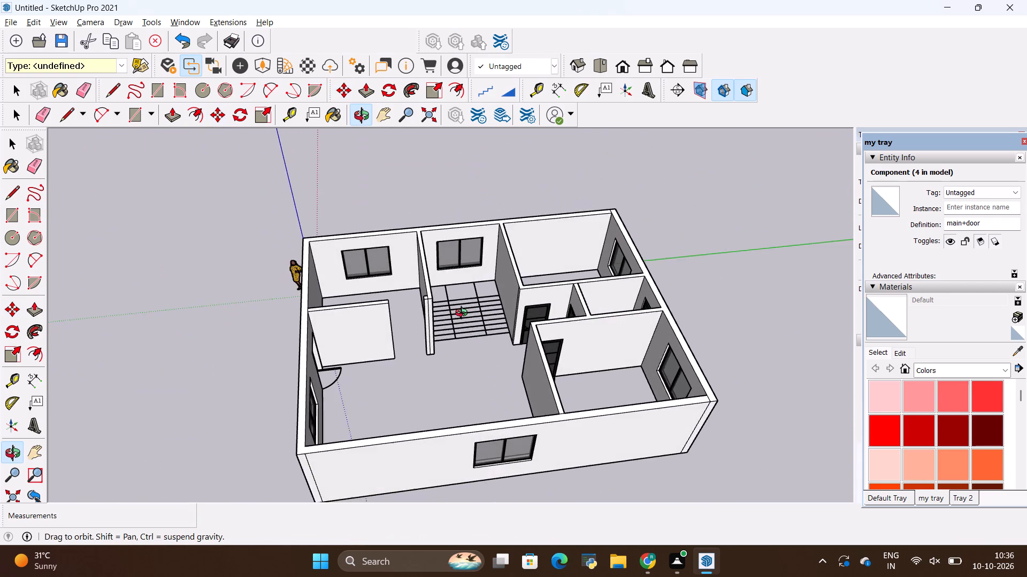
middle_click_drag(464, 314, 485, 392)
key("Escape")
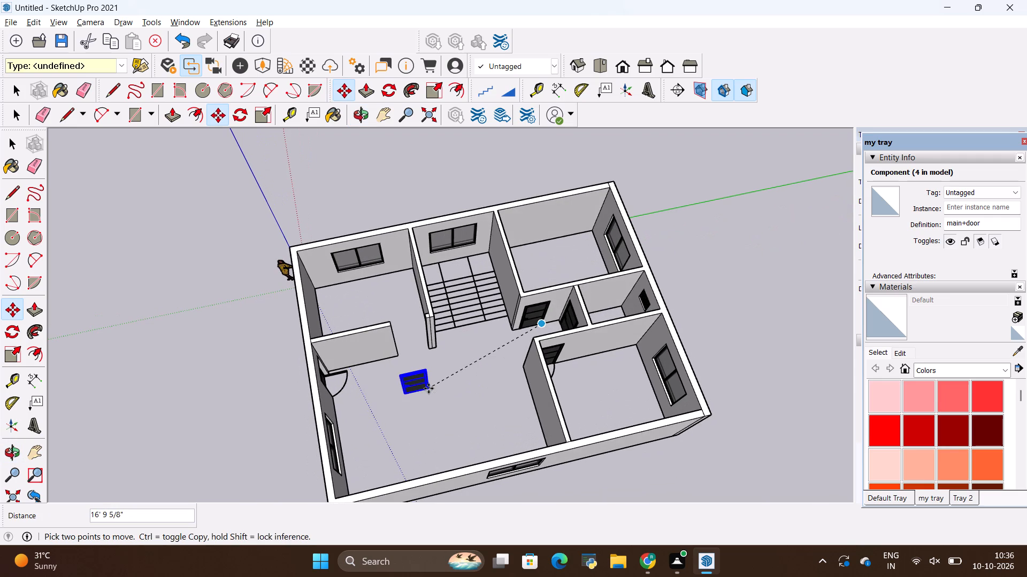
Select all connected wall geometry of the house and add the two rear bedroom windows and the bathroom ventilator.
scroll(225, 289, "down", 5)
middle_click_drag(188, 347, 522, 264)
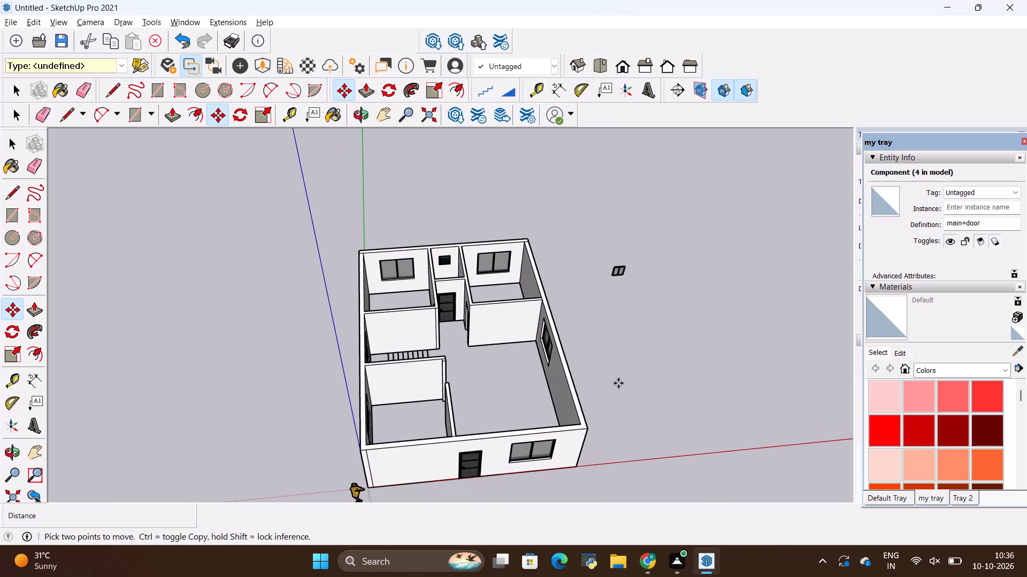
key("space")
left_click(617, 383)
triple_click(502, 326)
double_click(504, 325)
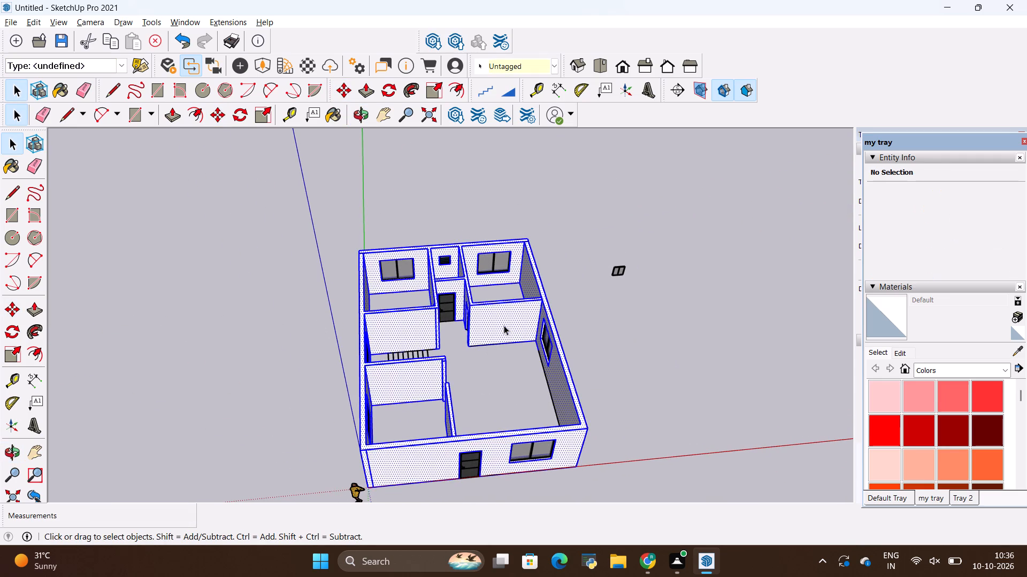
scroll(379, 215, "up", 2)
left_click(401, 280, "ctrl")
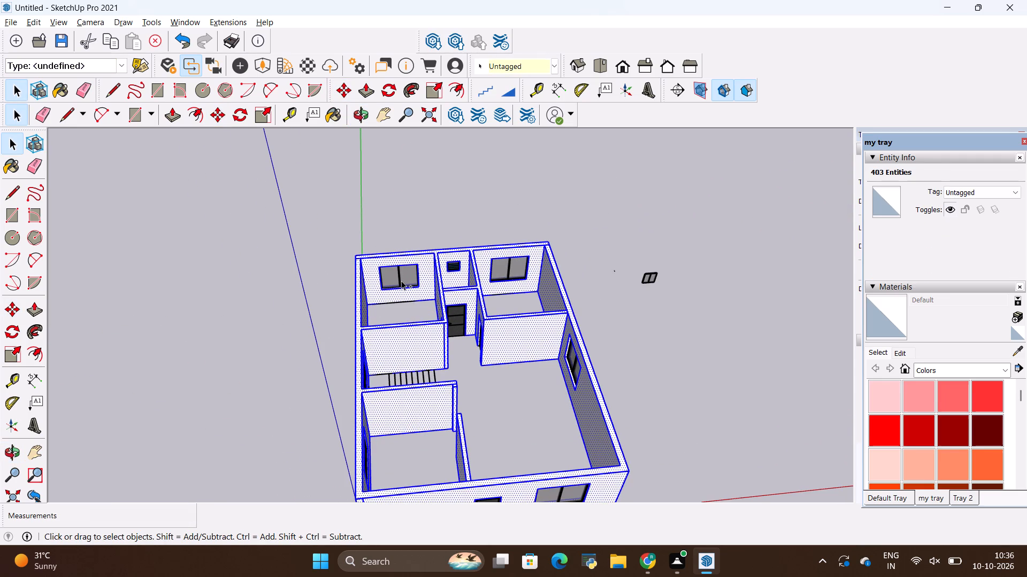
scroll(441, 262, "up", 7, "ctrl")
left_click(453, 266, "ctrl")
left_click(563, 274, "ctrl")
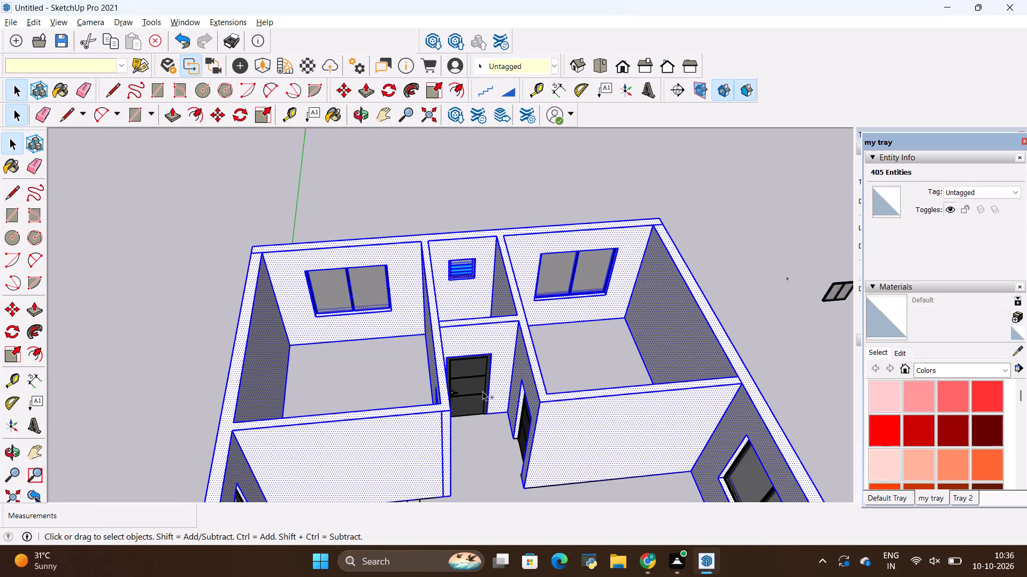
Add the bathroom door and both bedroom doors along the passage to the selection.
left_click(467, 371, "ctrl")
scroll(516, 440, "up", 8, "ctrl")
left_click(531, 421, "ctrl")
middle_click_drag(512, 436, 512, 436, "ctrl")
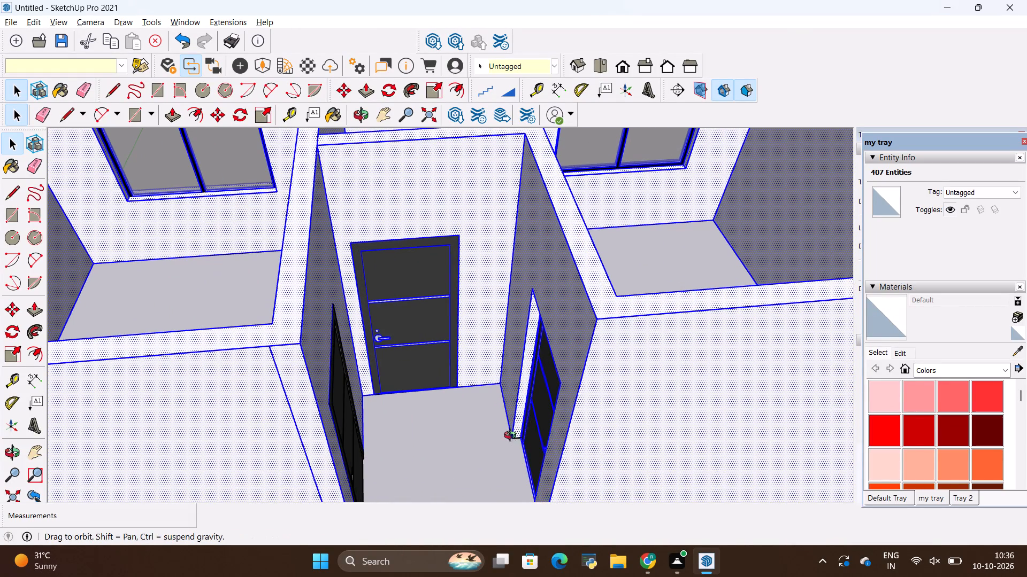
middle_click_drag(512, 436, 408, 428, "ctrl")
left_click(316, 413, "ctrl")
Add the staircase-side window, the living room's side window, the front window and main door to the selection, and group the whole house.
scroll(749, 349, "down", 12, "ctrl")
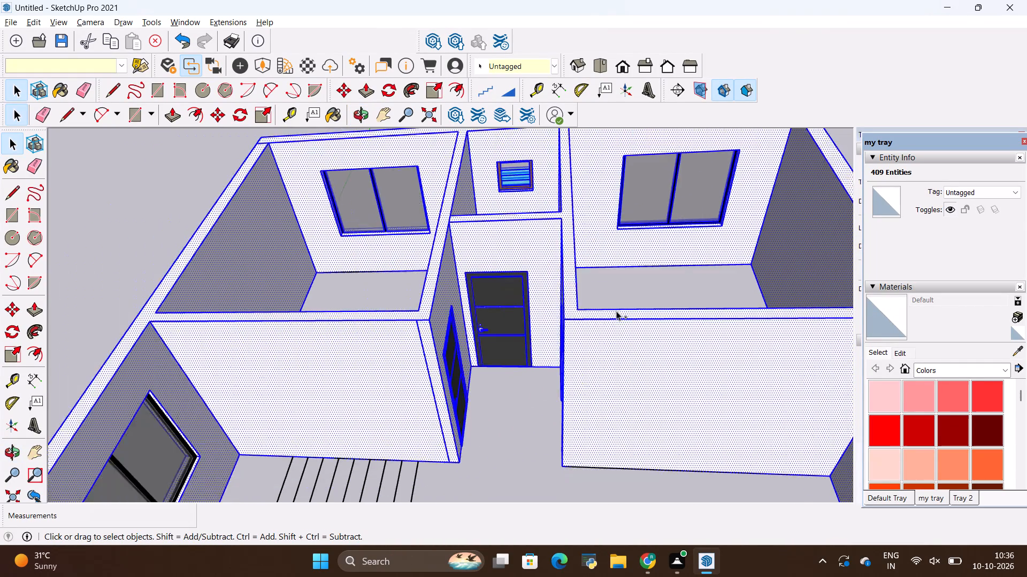
scroll(616, 311, "down", 5, "ctrl")
scroll(445, 389, "up", 4, "ctrl")
left_click(319, 402, "ctrl")
scroll(342, 381, "down", 5, "ctrl")
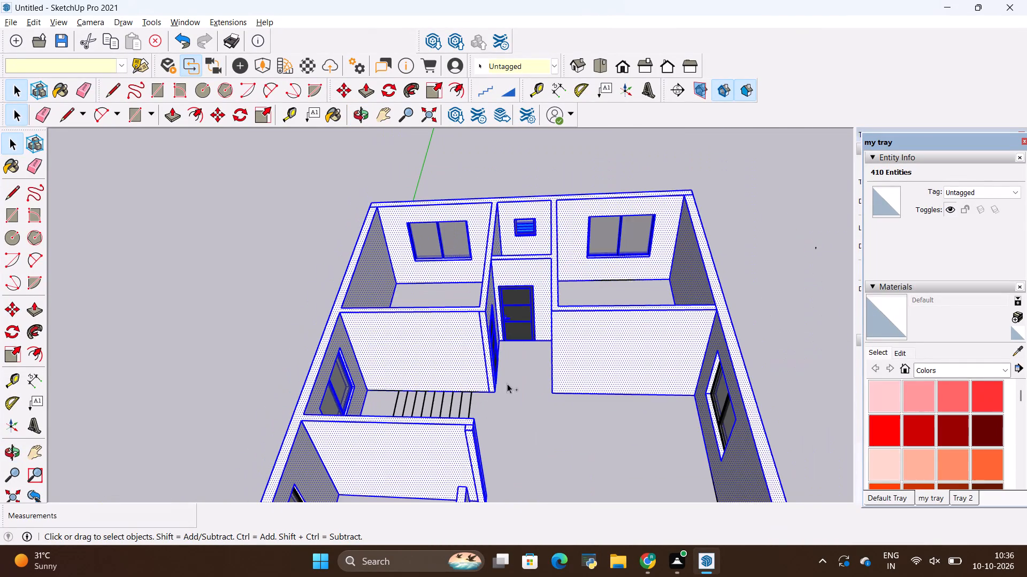
scroll(830, 430, "up", 3, "ctrl")
scroll(673, 417, "up", 2, "ctrl")
left_click(704, 400, "ctrl")
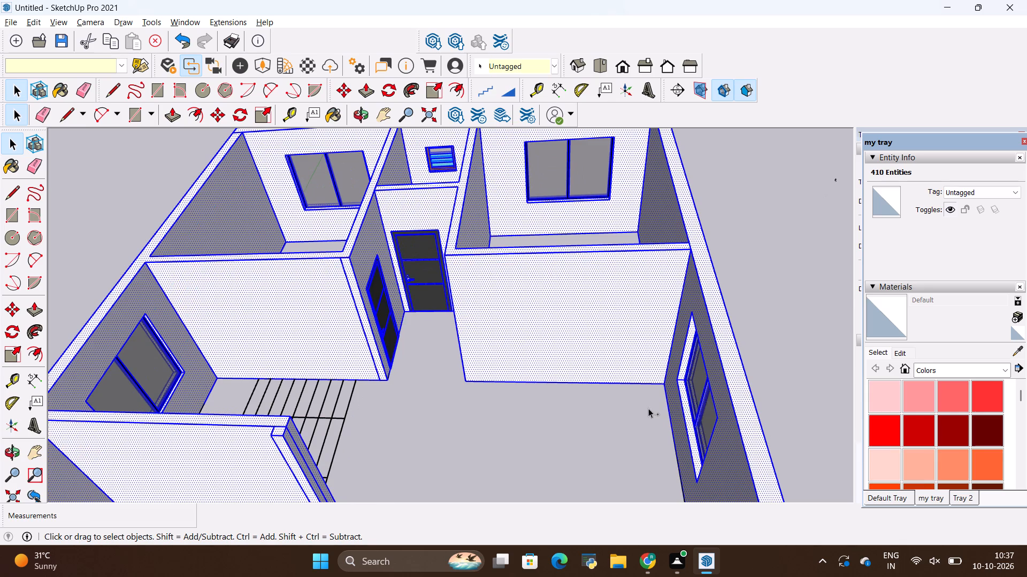
scroll(648, 407, "down", 18, "ctrl")
middle_click_drag(620, 430, 619, 334, "ctrl")
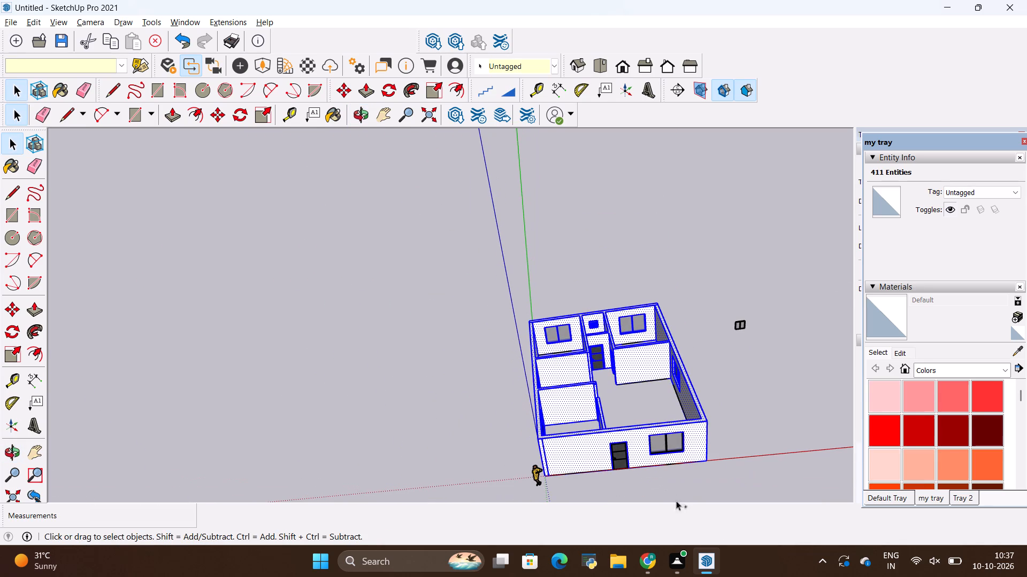
left_click(665, 440, "ctrl")
scroll(617, 462, "up", 3, "ctrl")
left_click(624, 458, "ctrl")
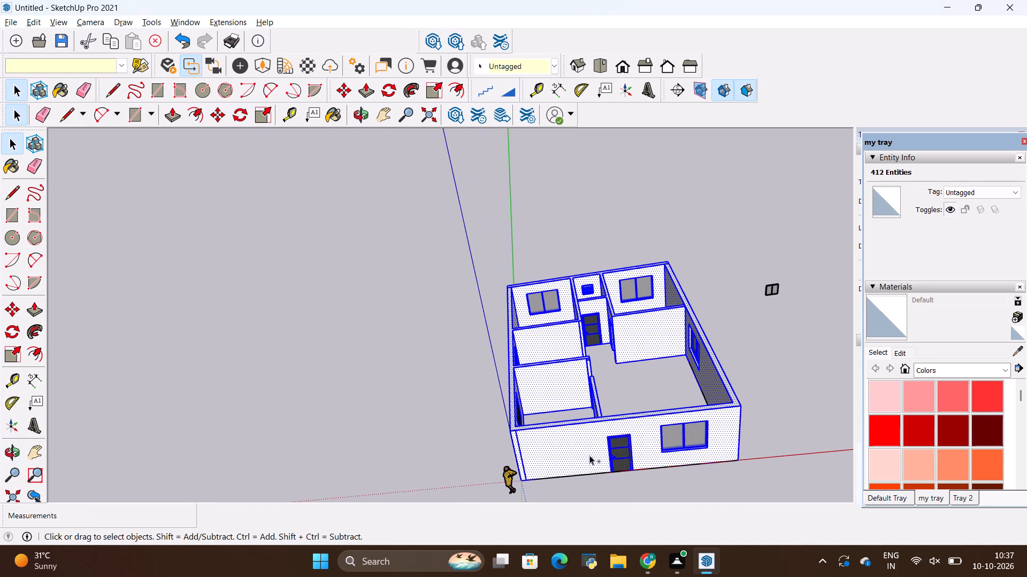
middle_click_drag(555, 450, 601, 423, "ctrl")
right_click(601, 423)
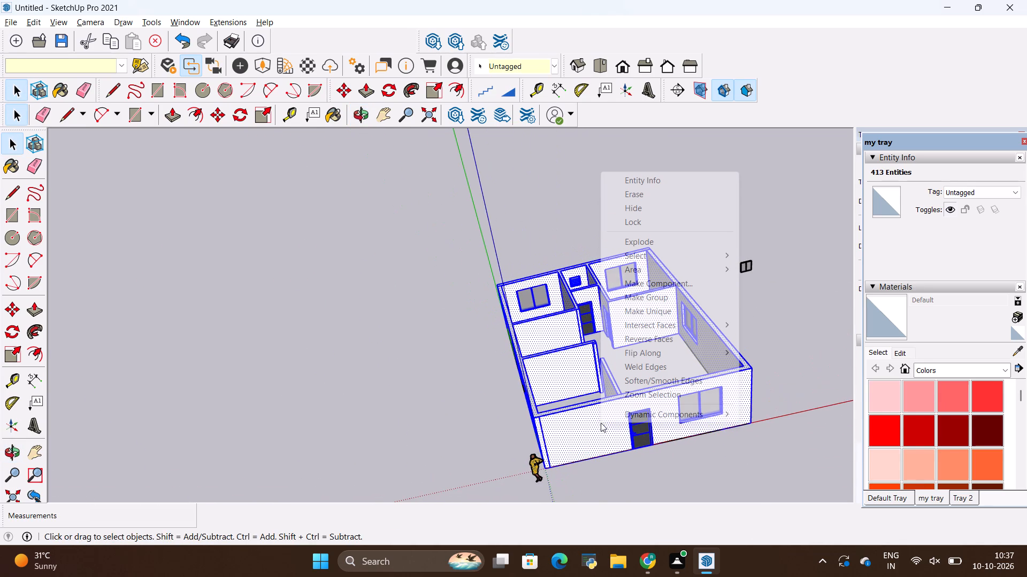
left_click(646, 301)
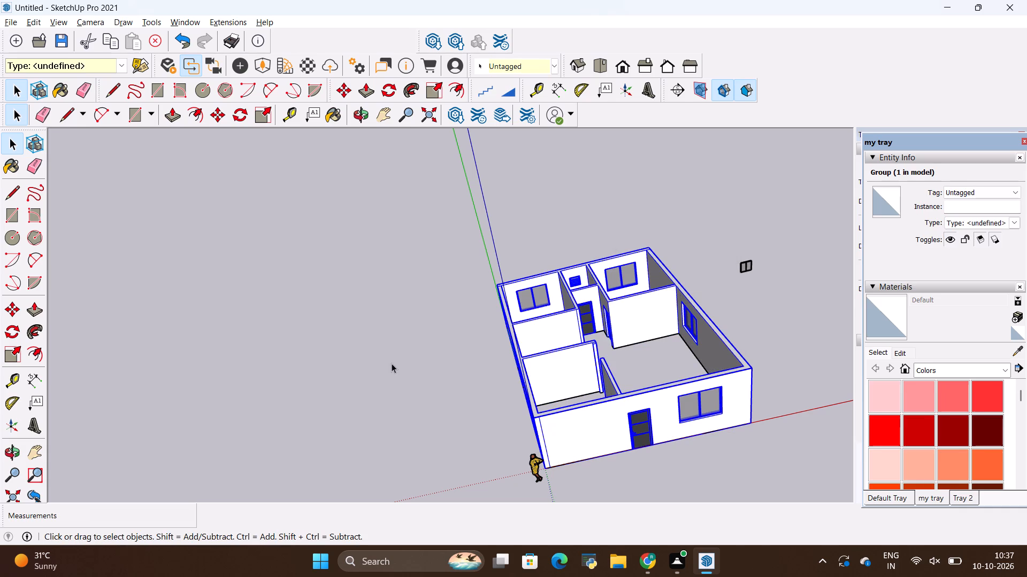
scroll(415, 386, "down", 5)
key("space")
left_click(317, 376)
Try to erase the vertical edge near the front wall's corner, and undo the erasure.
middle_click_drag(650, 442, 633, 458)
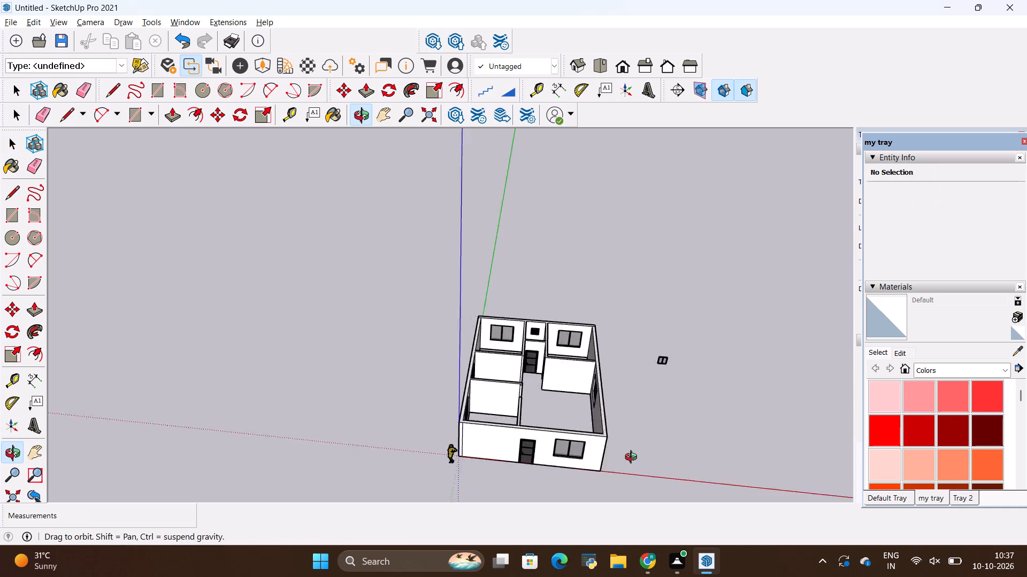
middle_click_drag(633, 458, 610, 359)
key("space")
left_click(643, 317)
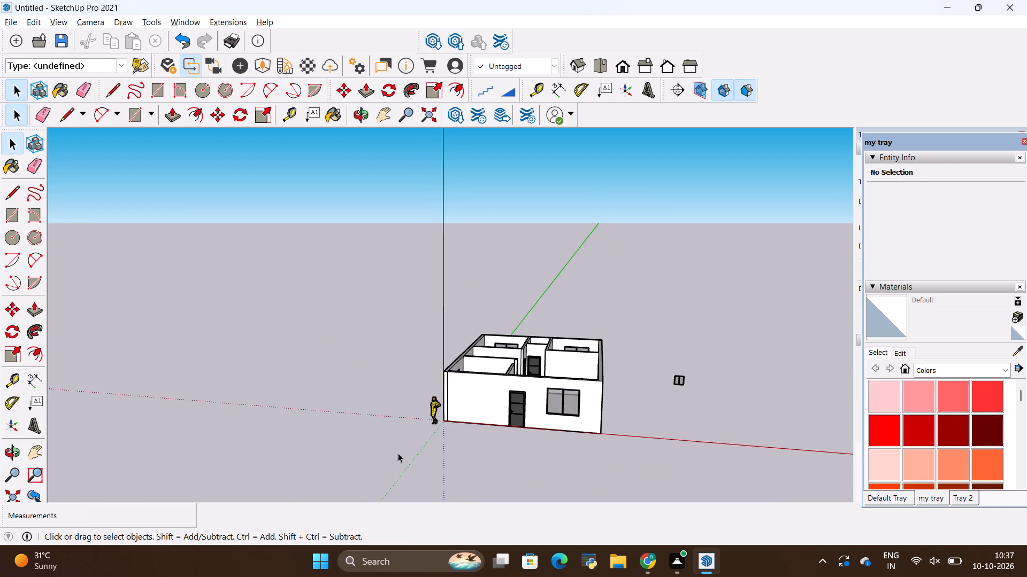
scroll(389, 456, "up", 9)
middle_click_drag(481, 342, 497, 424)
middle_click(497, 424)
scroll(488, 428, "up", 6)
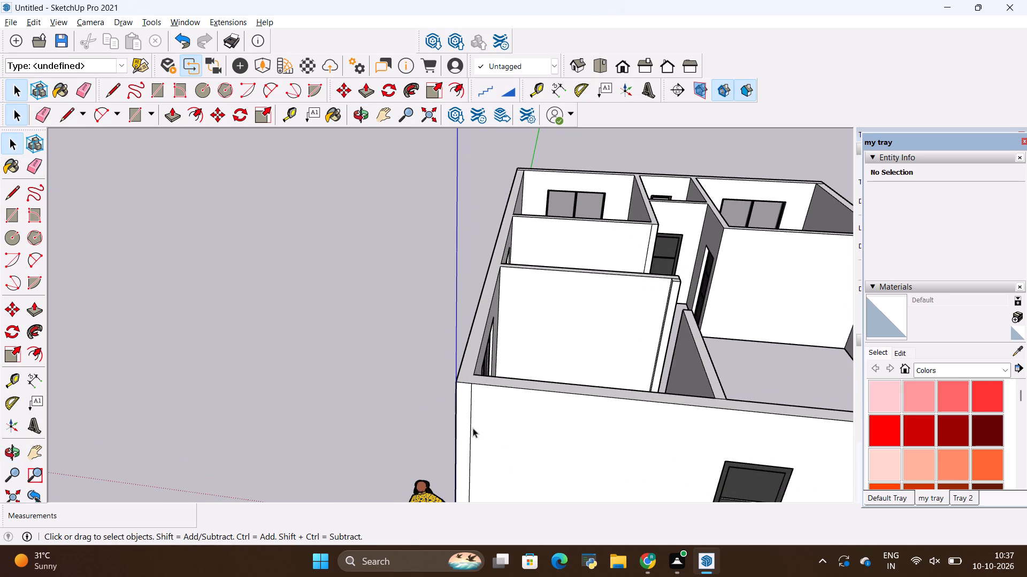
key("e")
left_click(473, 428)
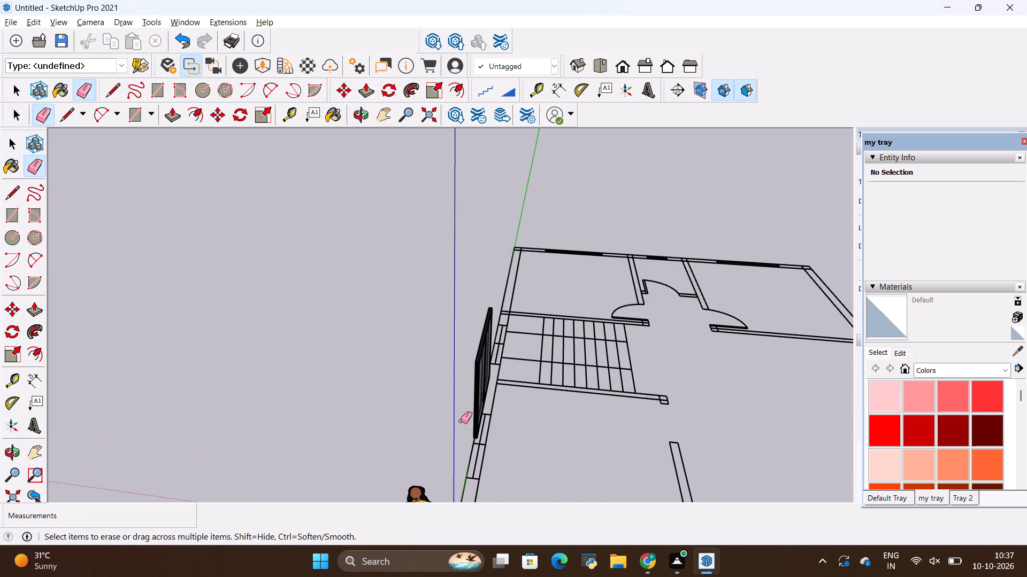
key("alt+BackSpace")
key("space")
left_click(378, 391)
Draw a rectangle over the wall tops from the front outer corner to the diagonally opposite rear corner of the house.
scroll(374, 389, "down", 7)
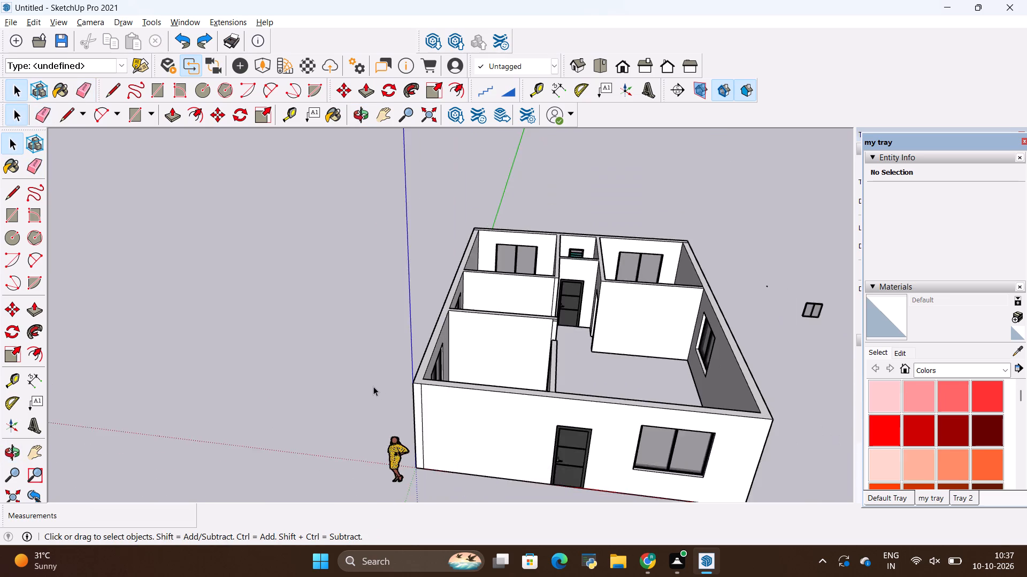
scroll(373, 386, "down", 5)
middle_click_drag(523, 357, 548, 461)
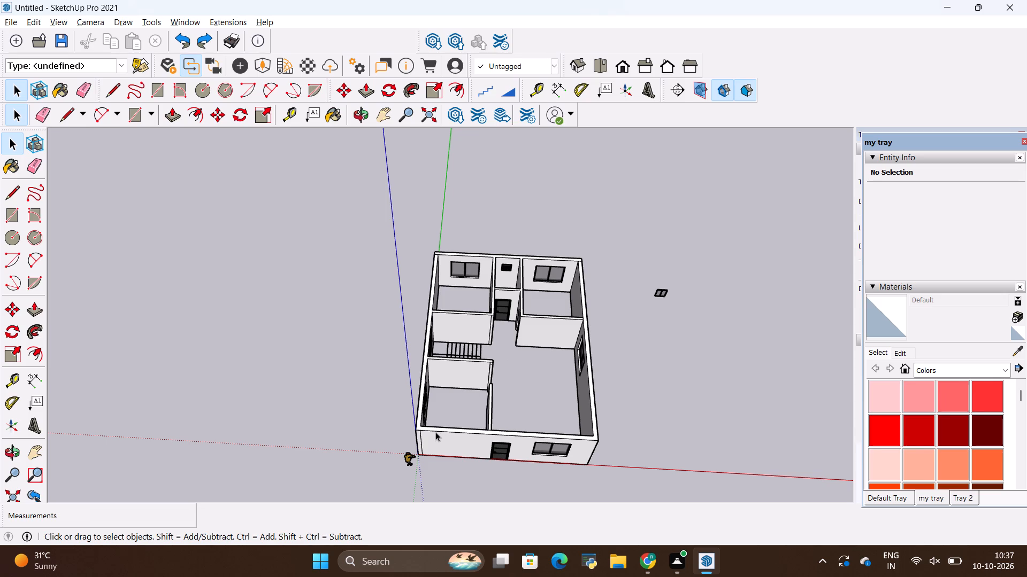
key("r")
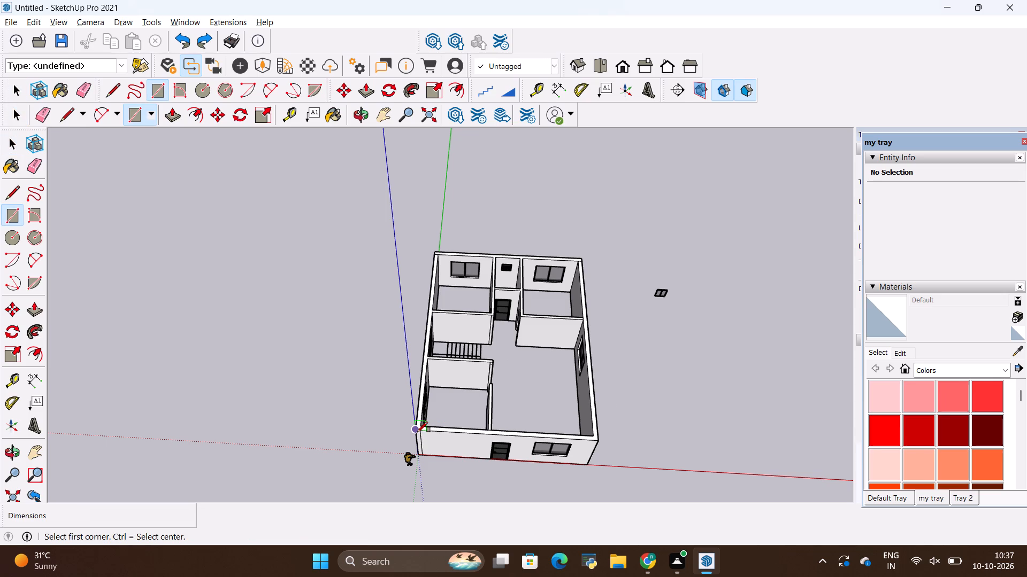
scroll(417, 432, "up", 5)
left_click(415, 426)
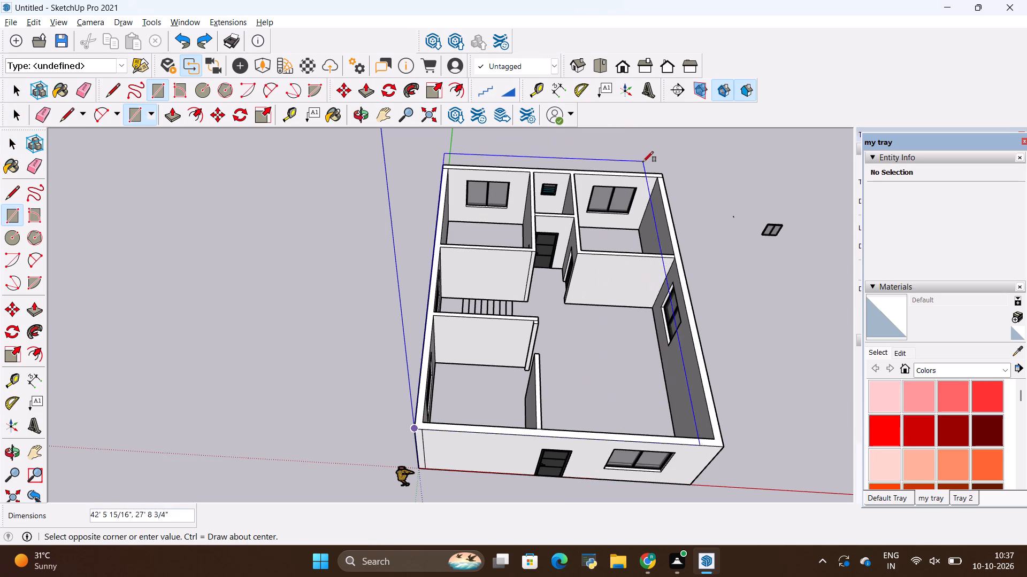
left_click(664, 174)
key("space")
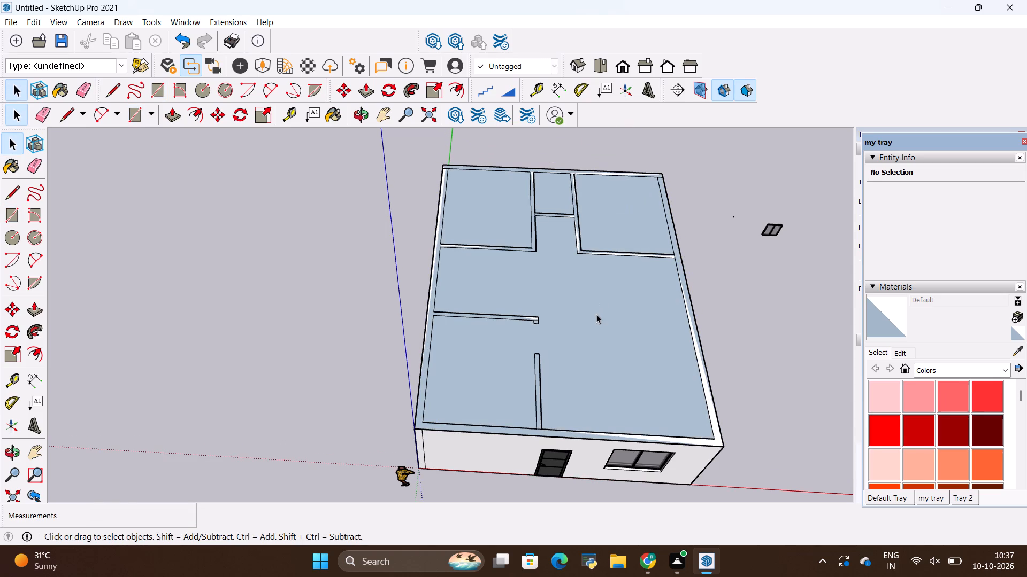
Extrude the rectangle on top of the walls into a slab 6" thick.
key("p")
left_click(601, 317)
key("BackSpace")
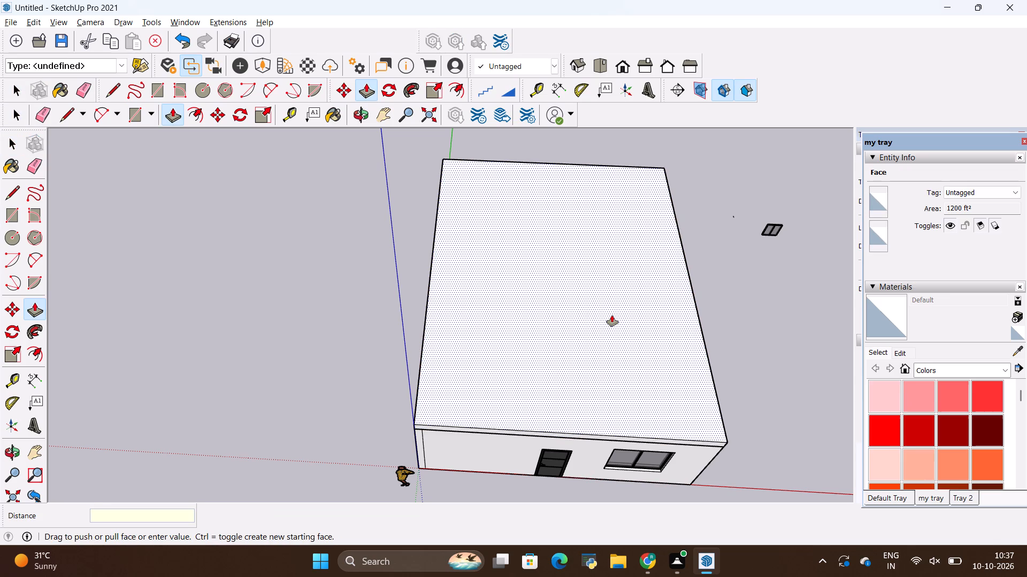
key("6")
key("shift+quotedbl")
key("Return")
key("Escape")
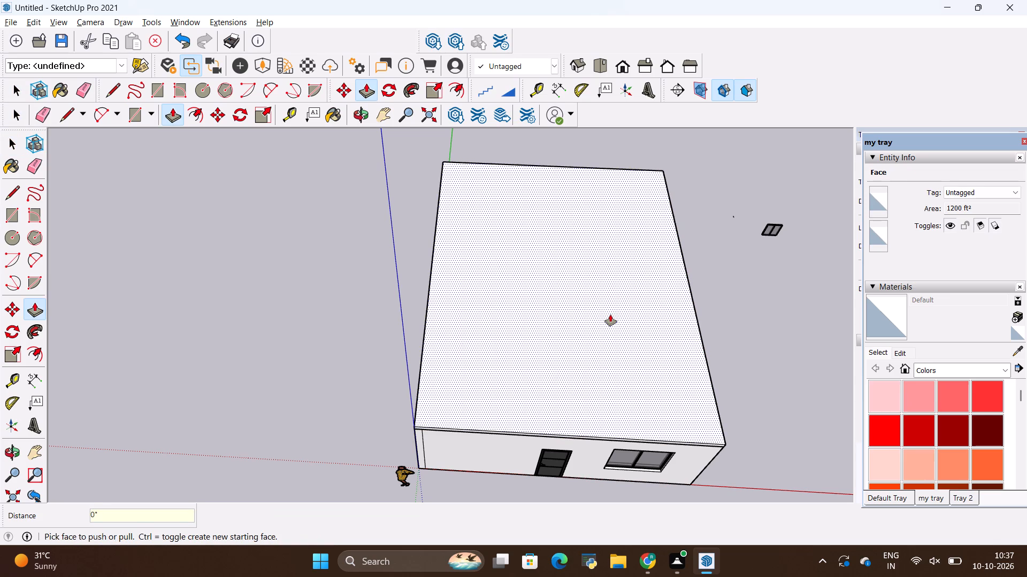
double_click(610, 315)
key("alt+BackSpace")
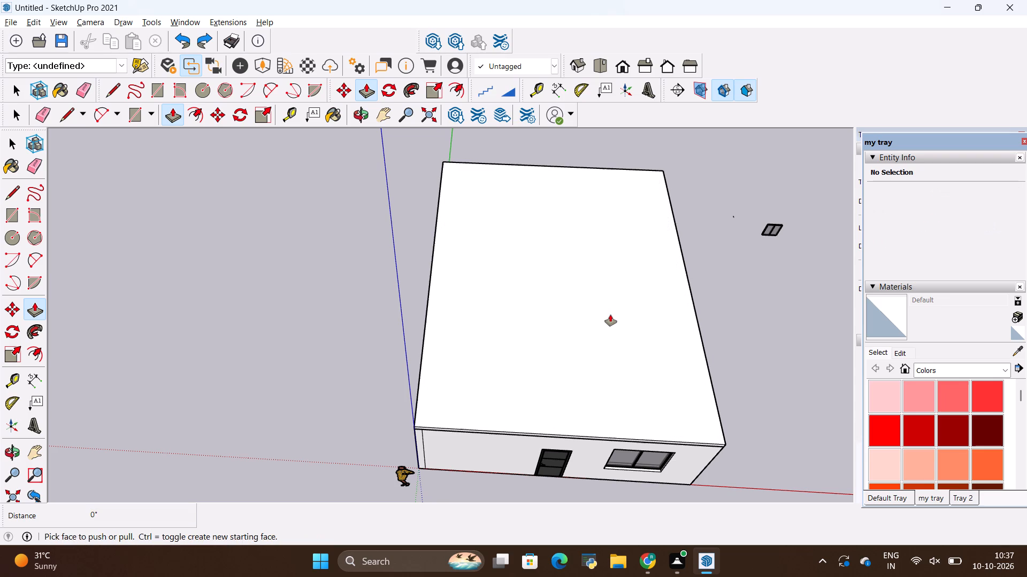
Select all connected geometry of the slab and make it a group.
key("space")
triple_click(610, 317)
triple_click(609, 319)
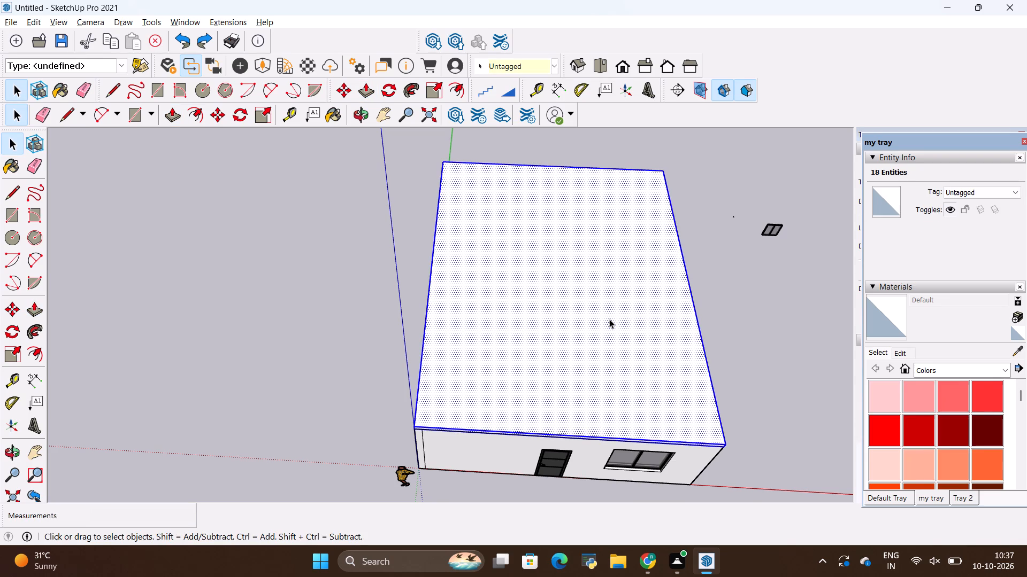
left_click(609, 319)
right_click(609, 318)
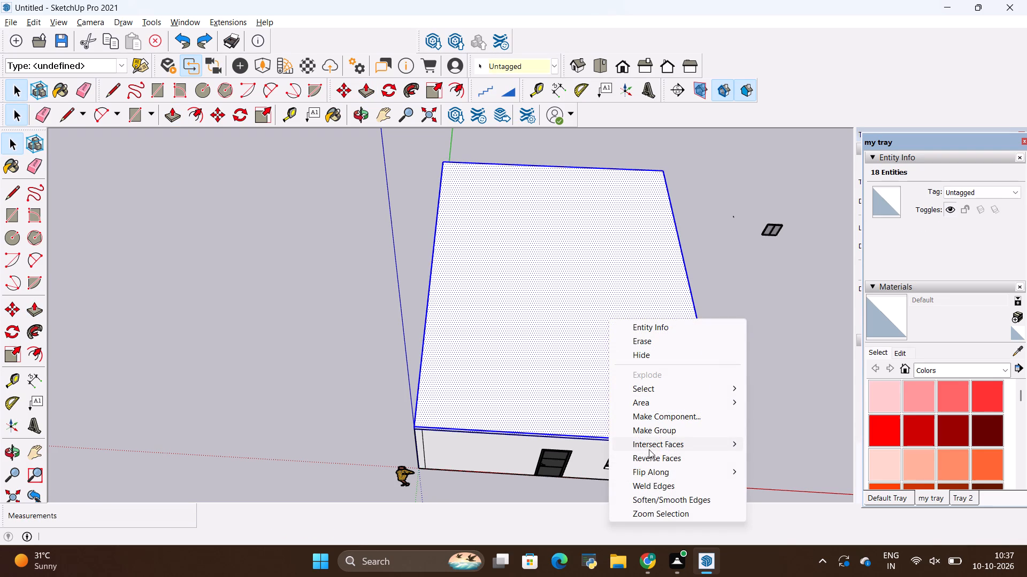
left_click(654, 430)
Move the slab down 10' 6" so its top corner meets the base corner of the front wall, forming the floor.
middle_click_drag(577, 460, 549, 295)
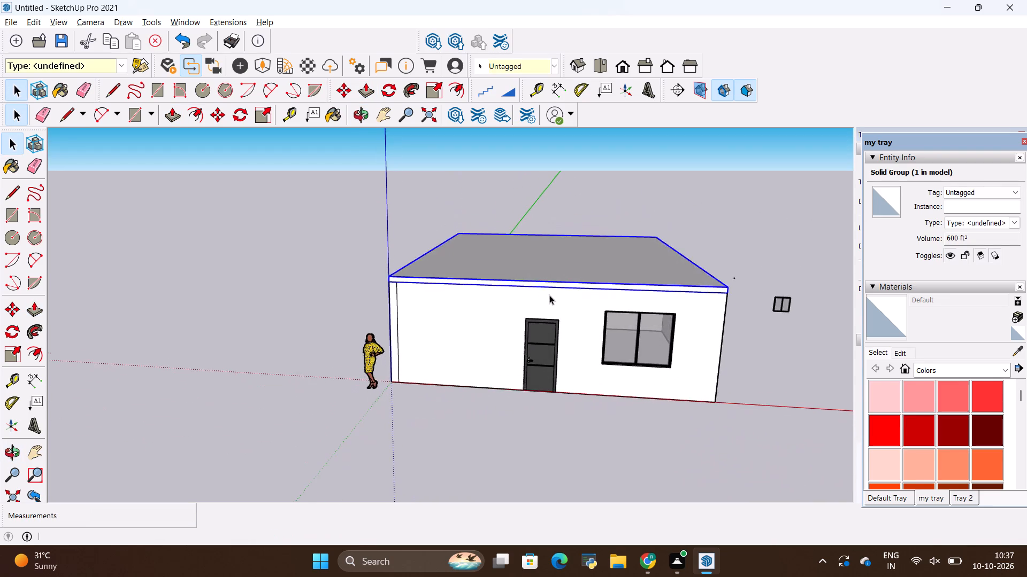
scroll(550, 295, "down", 1)
scroll(711, 292, "up", 12)
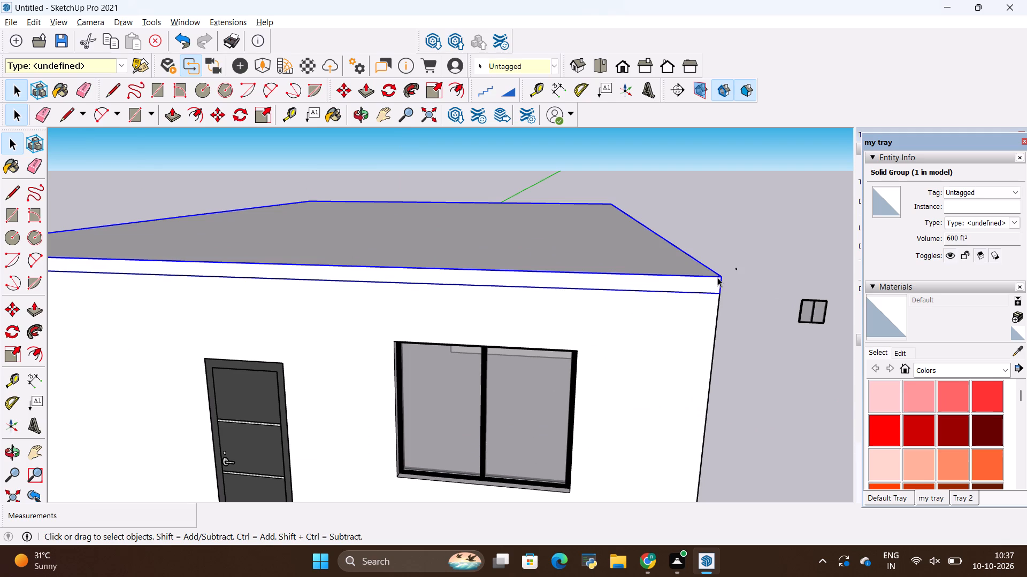
key("m")
left_click(719, 271)
scroll(681, 375, "down", 6)
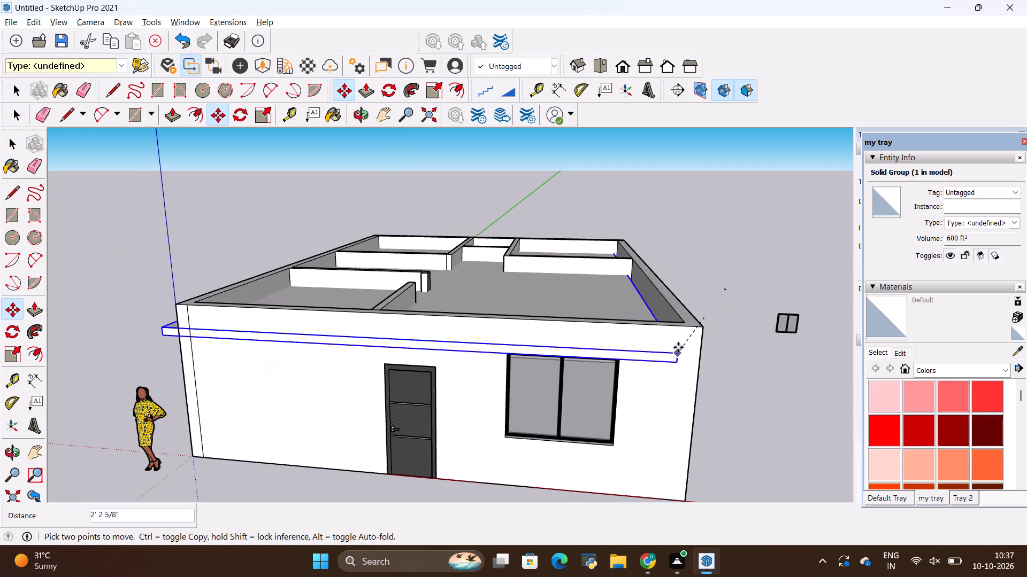
scroll(680, 342, "down", 5)
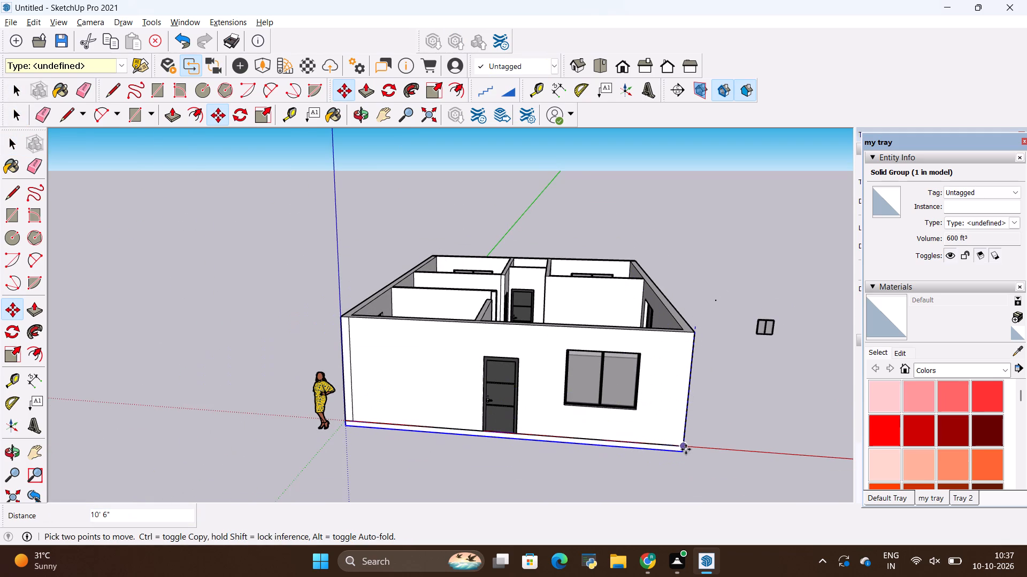
left_click(686, 449)
key("space")
left_click(196, 453)
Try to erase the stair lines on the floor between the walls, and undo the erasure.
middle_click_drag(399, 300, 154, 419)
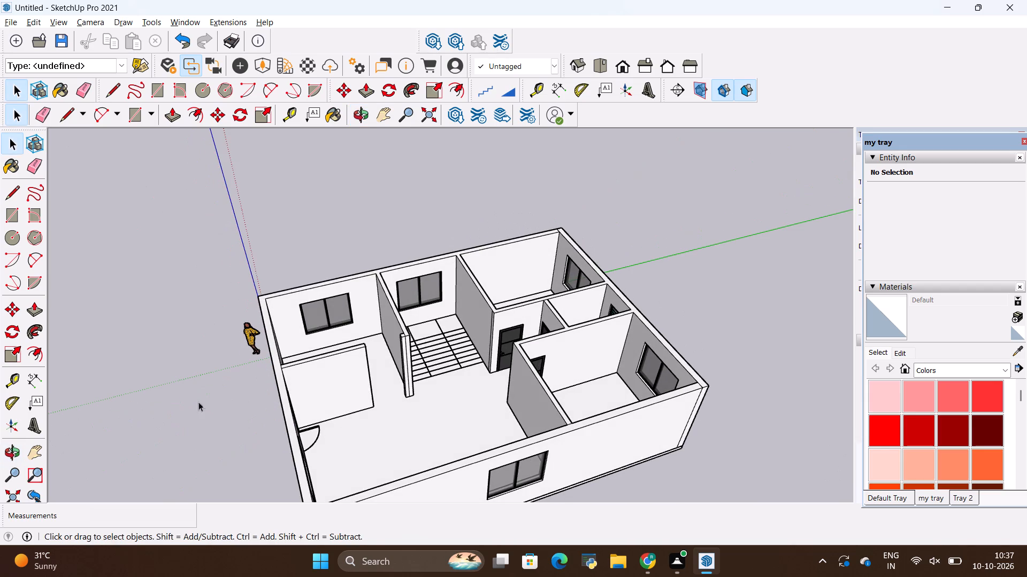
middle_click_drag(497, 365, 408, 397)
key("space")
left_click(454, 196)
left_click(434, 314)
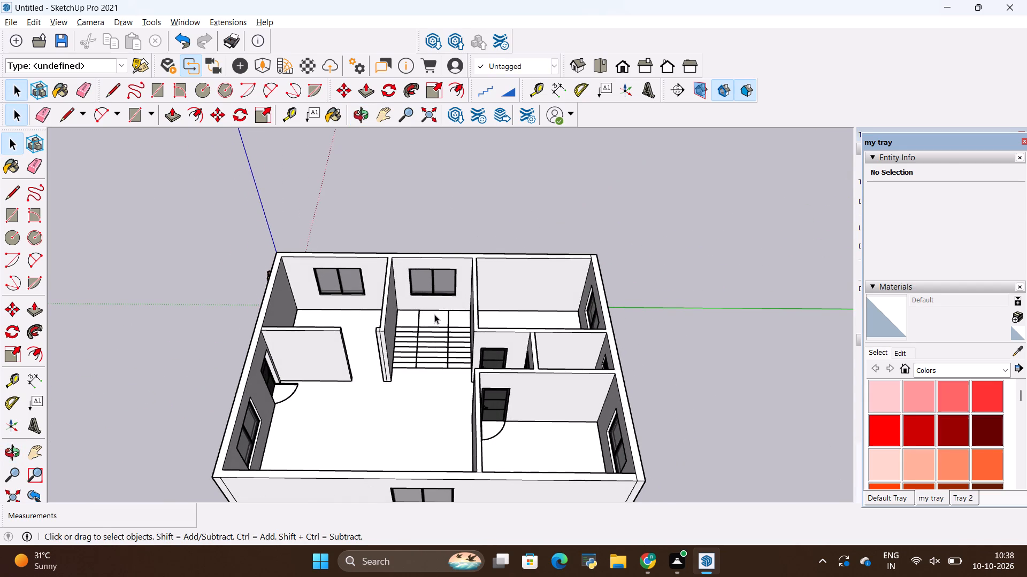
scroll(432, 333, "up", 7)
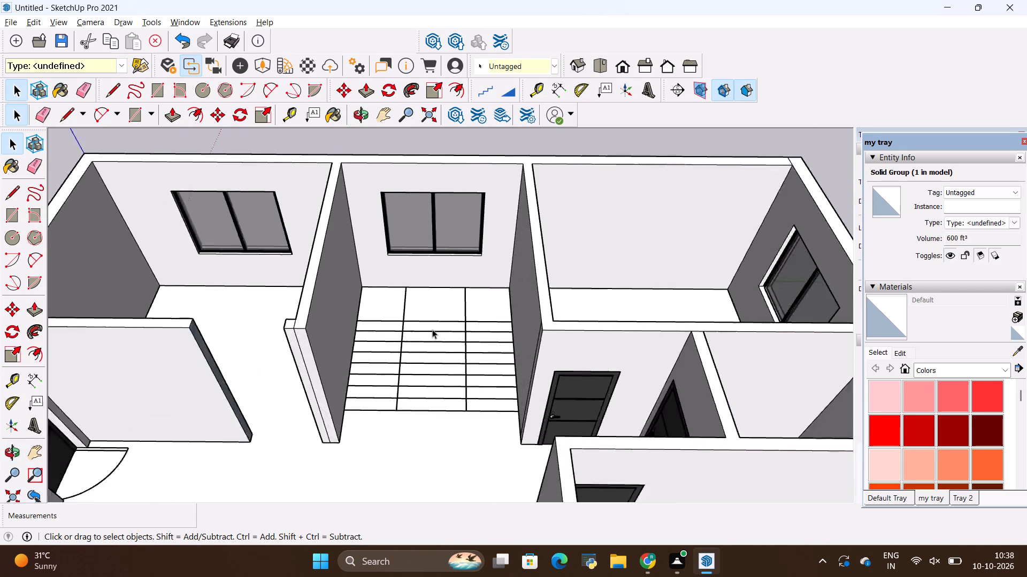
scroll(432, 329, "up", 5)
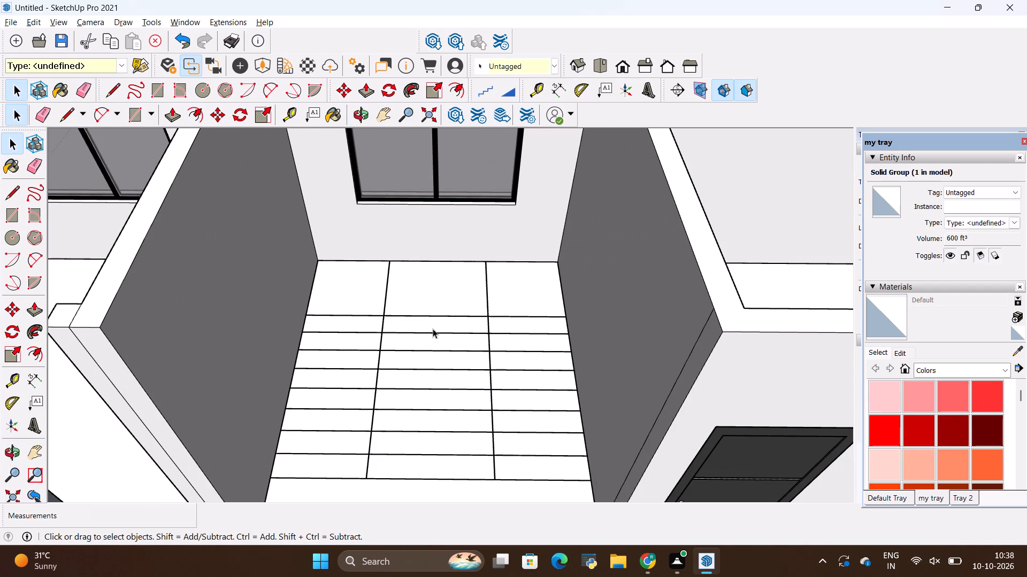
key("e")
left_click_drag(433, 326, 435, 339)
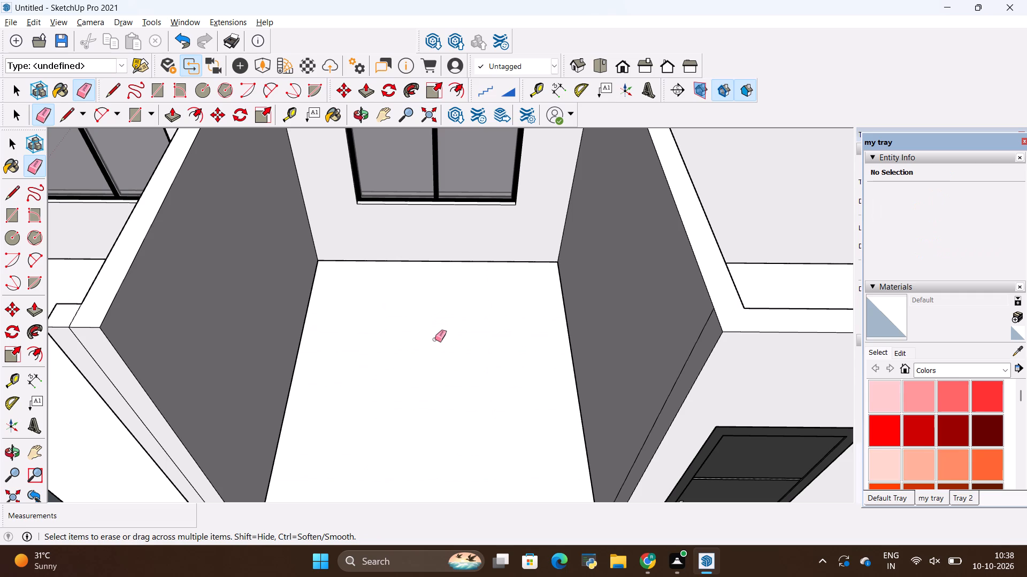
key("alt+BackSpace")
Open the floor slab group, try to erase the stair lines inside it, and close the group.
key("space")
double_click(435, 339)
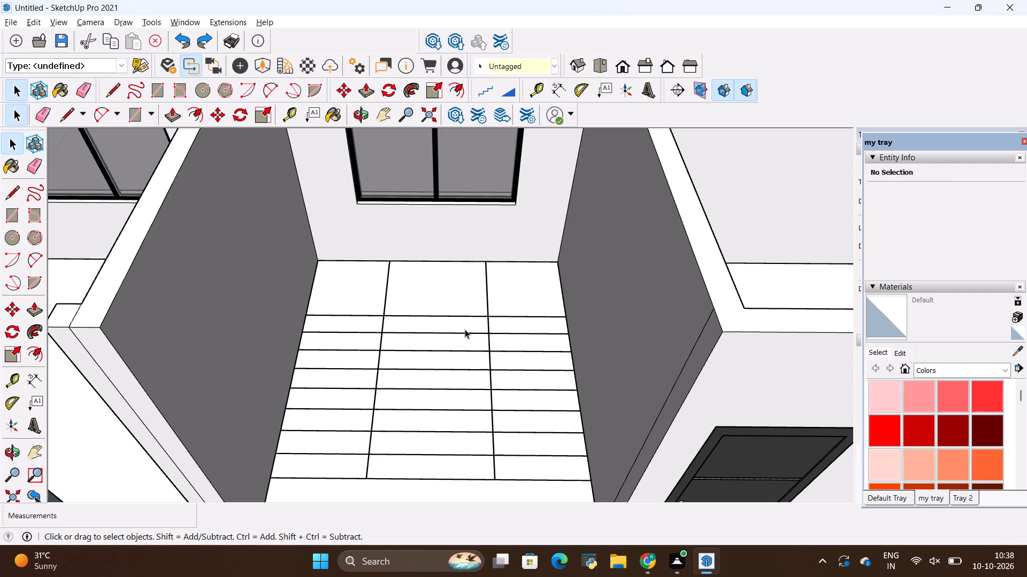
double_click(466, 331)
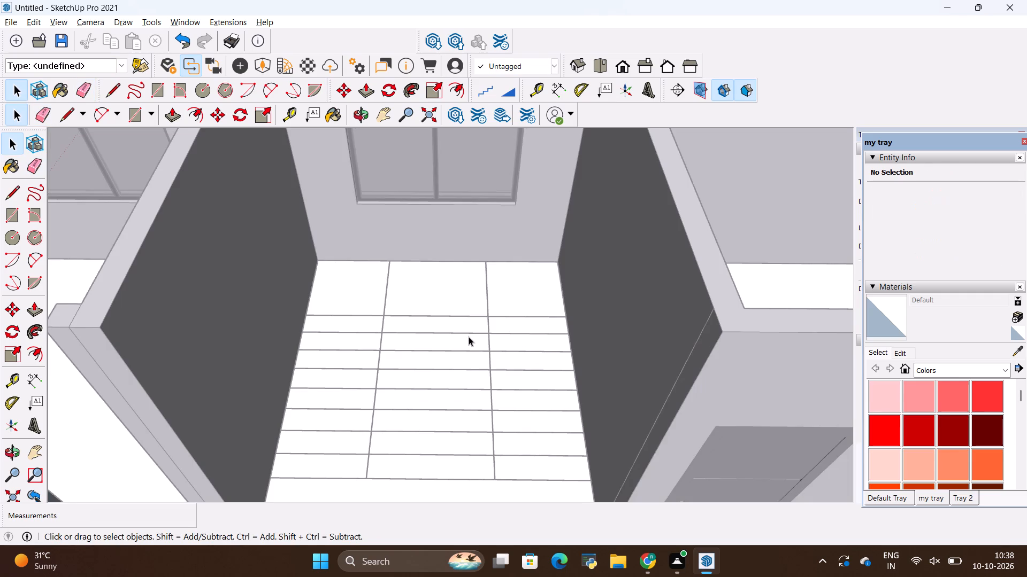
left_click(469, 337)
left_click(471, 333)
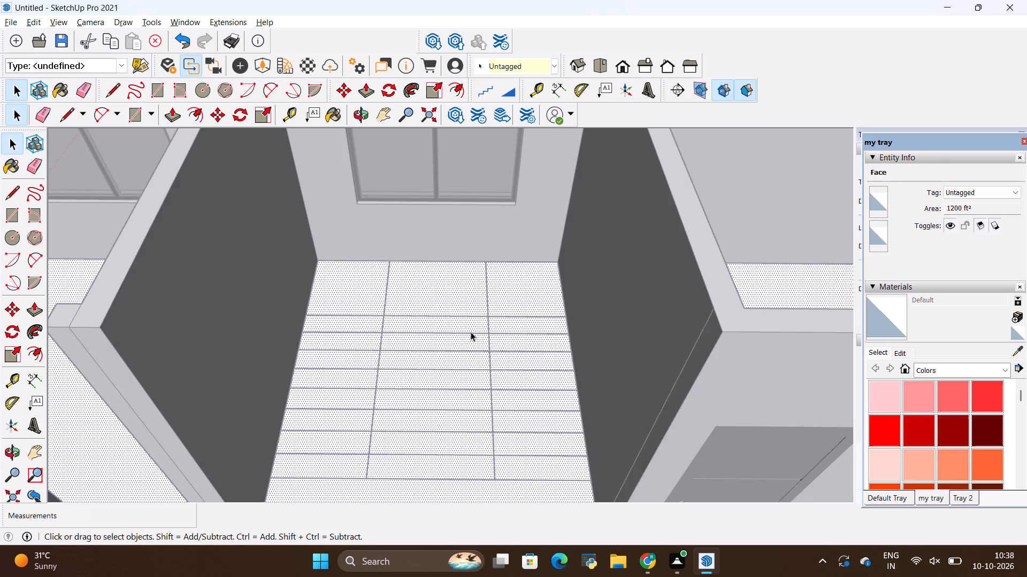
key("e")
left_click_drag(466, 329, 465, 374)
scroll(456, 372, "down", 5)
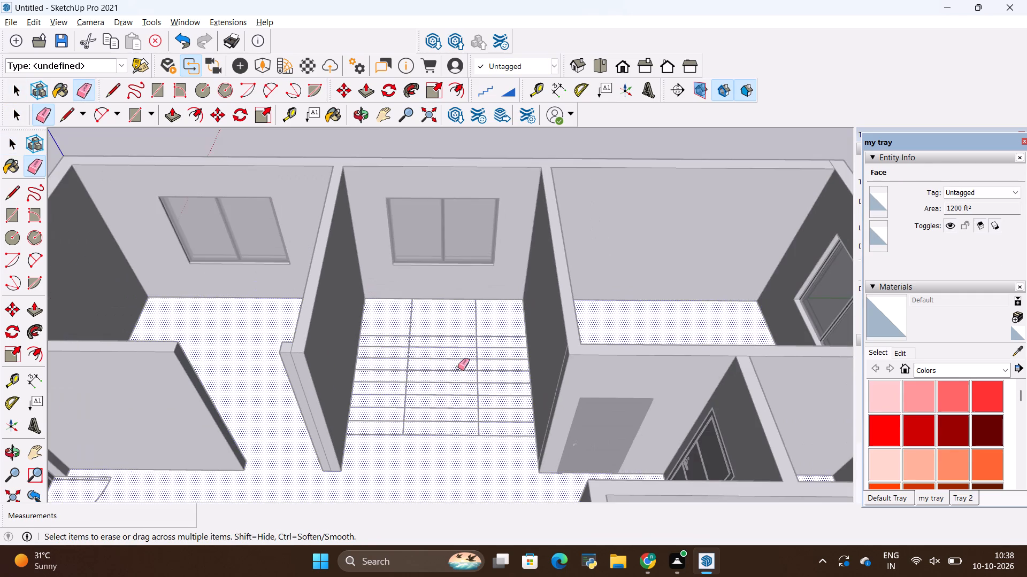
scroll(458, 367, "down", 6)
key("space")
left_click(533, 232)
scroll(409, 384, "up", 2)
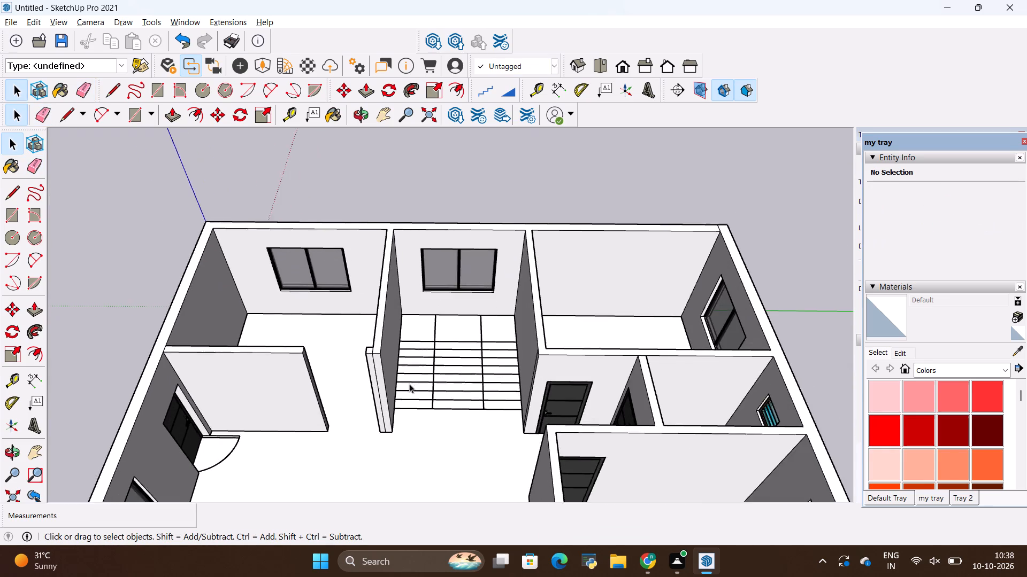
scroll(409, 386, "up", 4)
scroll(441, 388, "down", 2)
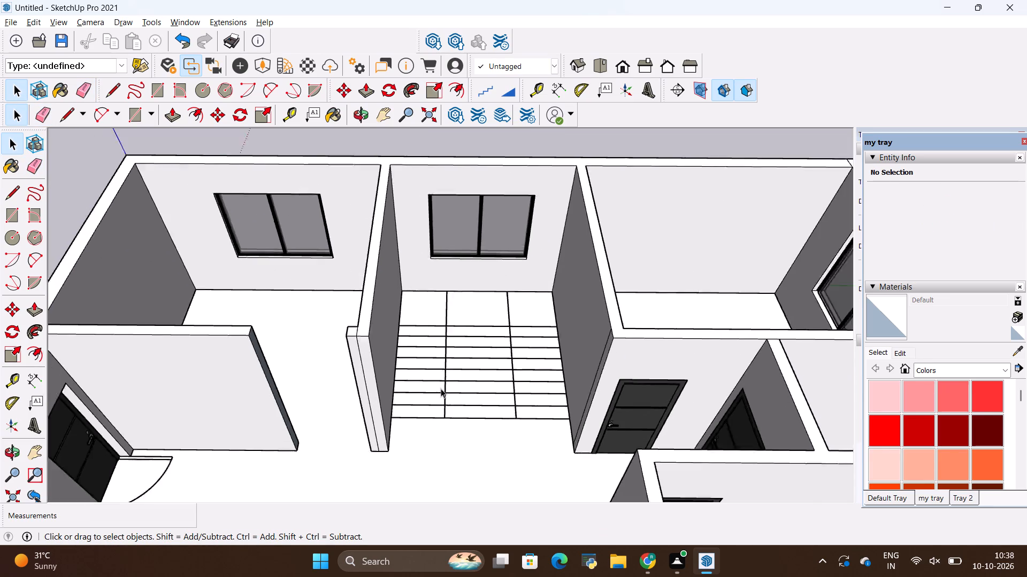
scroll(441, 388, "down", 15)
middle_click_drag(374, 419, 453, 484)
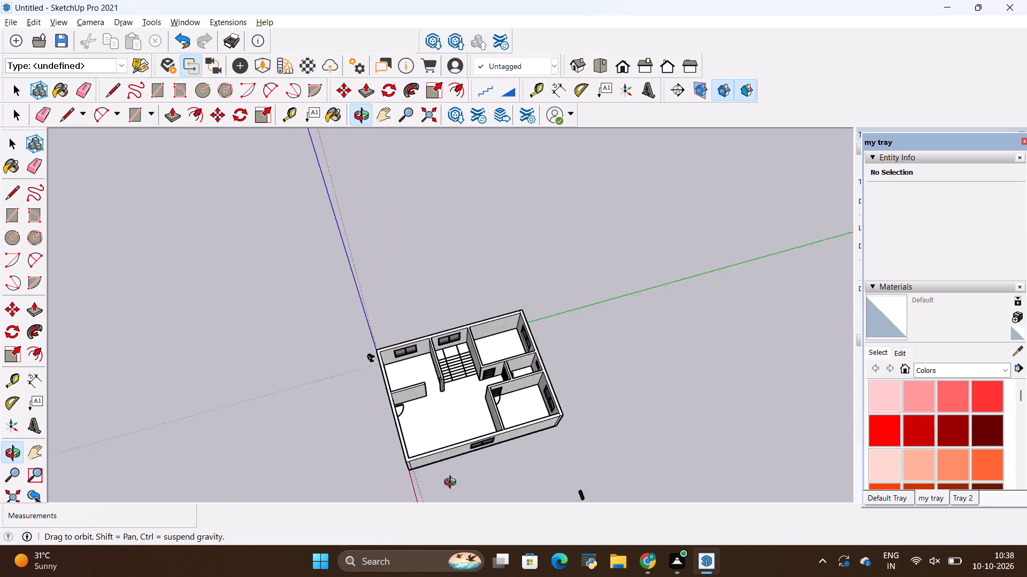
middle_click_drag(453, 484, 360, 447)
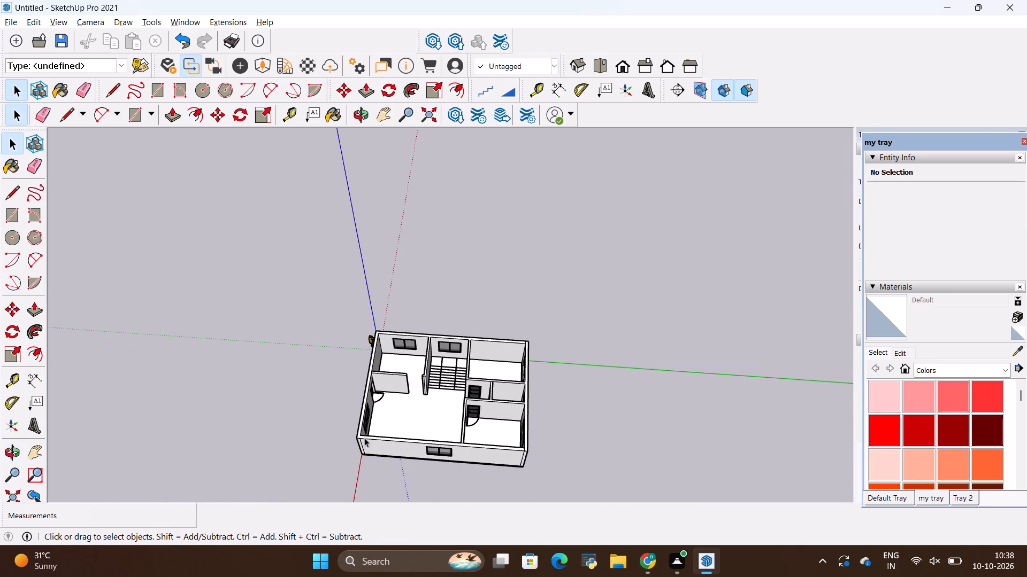
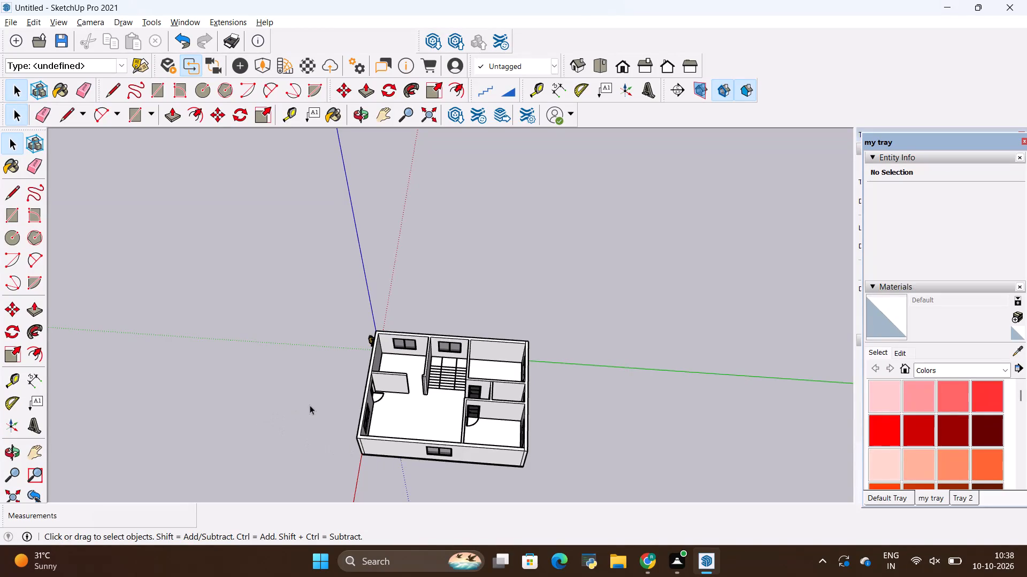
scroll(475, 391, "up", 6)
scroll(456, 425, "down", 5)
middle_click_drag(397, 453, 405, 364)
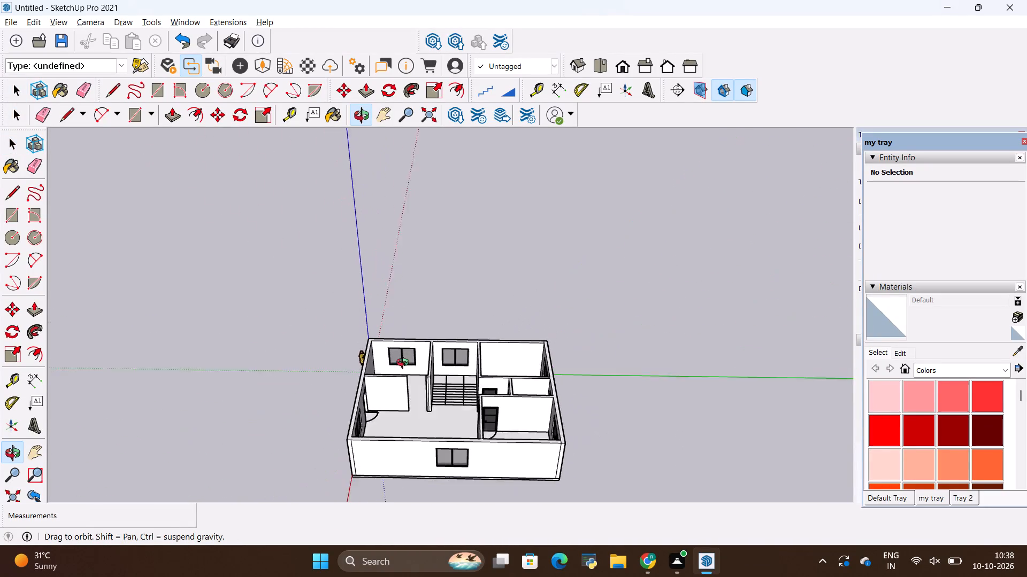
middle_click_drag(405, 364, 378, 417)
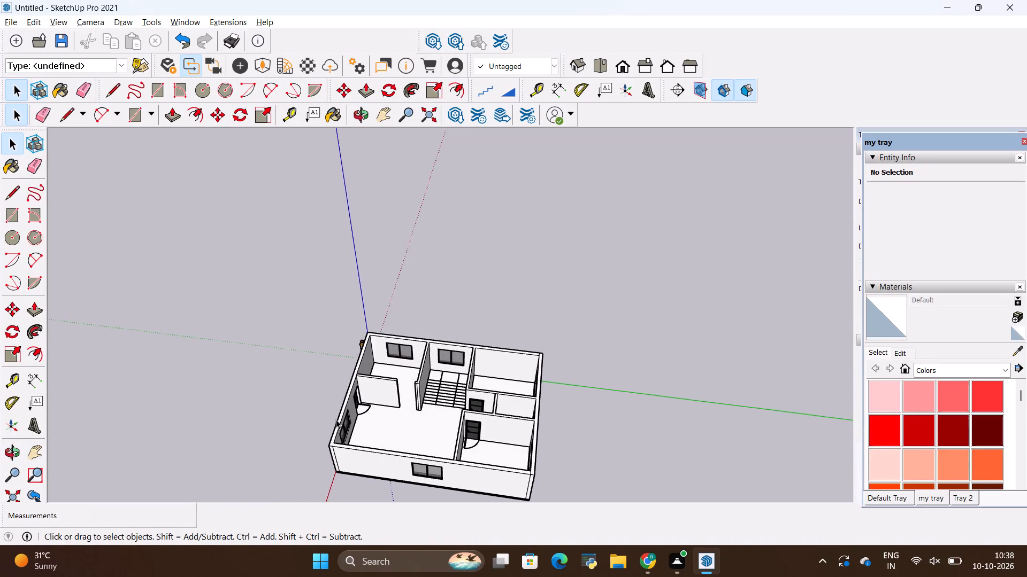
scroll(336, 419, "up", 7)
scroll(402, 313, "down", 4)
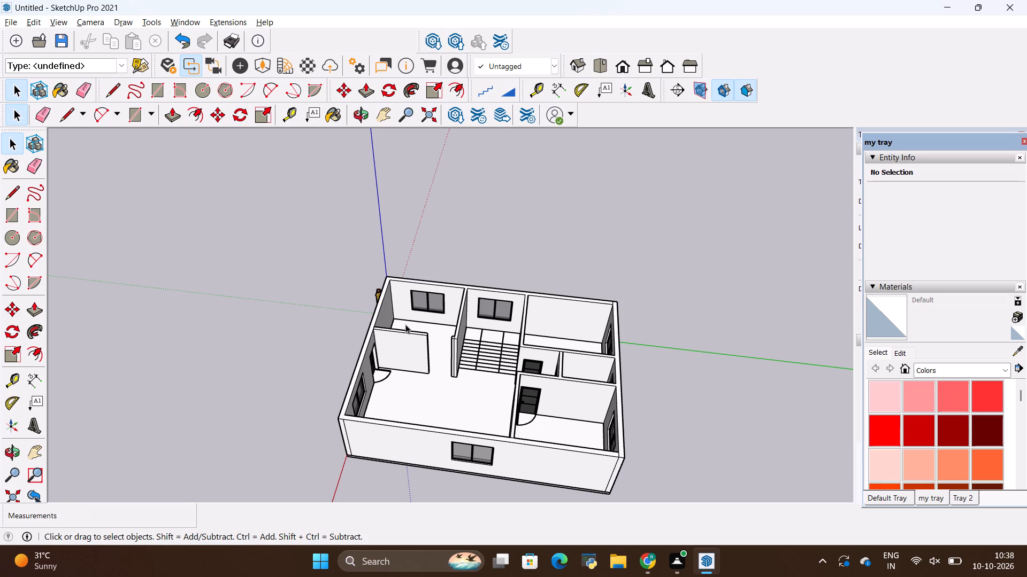
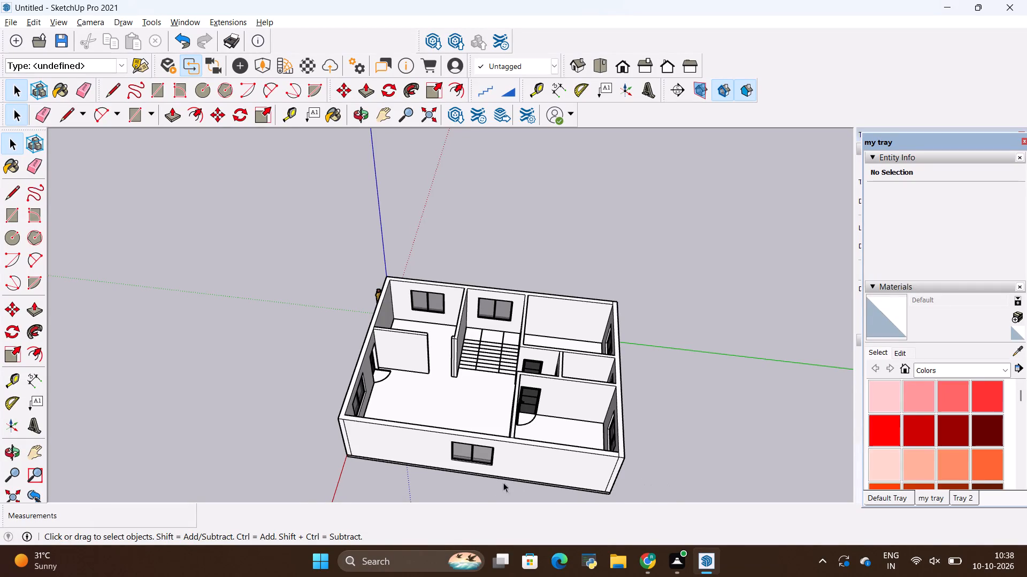
Inspect the roofless house model from the front and above, checking the room layout, walls, windows, doors and staircase.
scroll(482, 487, "up", 2)
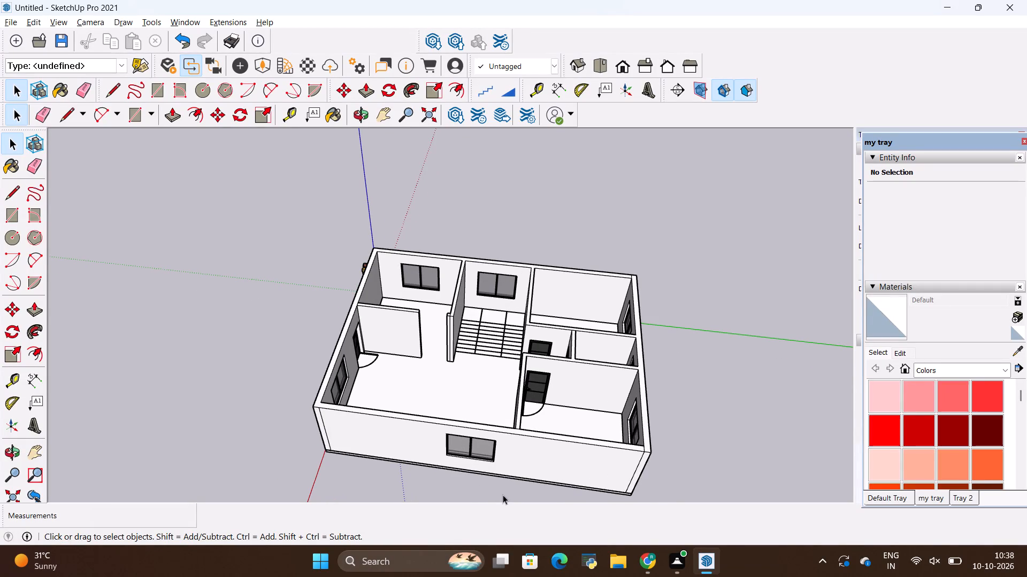
scroll(503, 473, "up", 2)
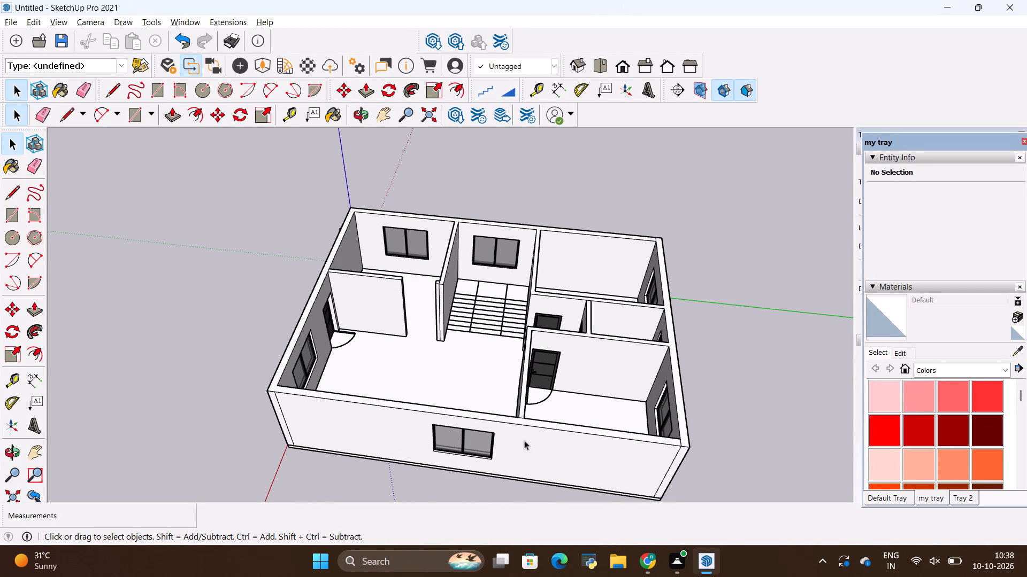
scroll(534, 386, "down", 5)
scroll(487, 486, "up", 6)
key("Tab")
middle_click_drag(460, 461, 473, 463)
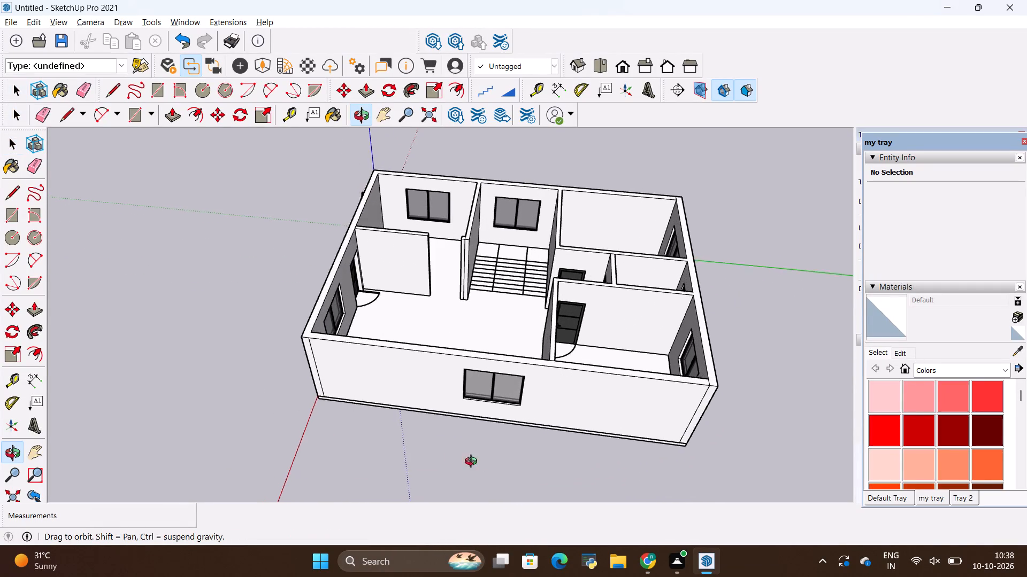
middle_click_drag(473, 463, 502, 475)
key("space")
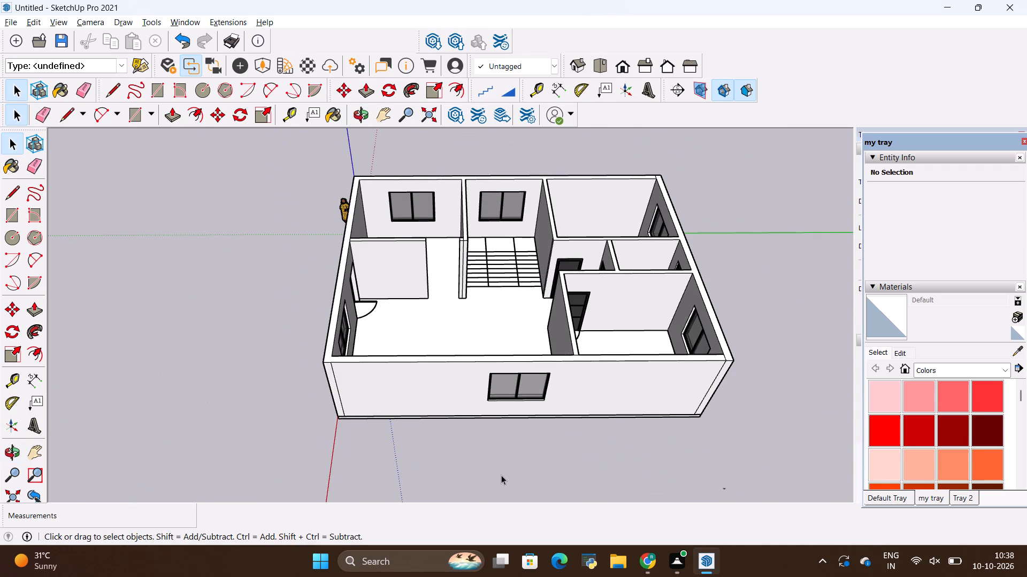
scroll(500, 473, "up", 2)
scroll(500, 473, "down", 4)
scroll(508, 276, "up", 3)
scroll(508, 279, "down", 3)
scroll(522, 337, "up", 2)
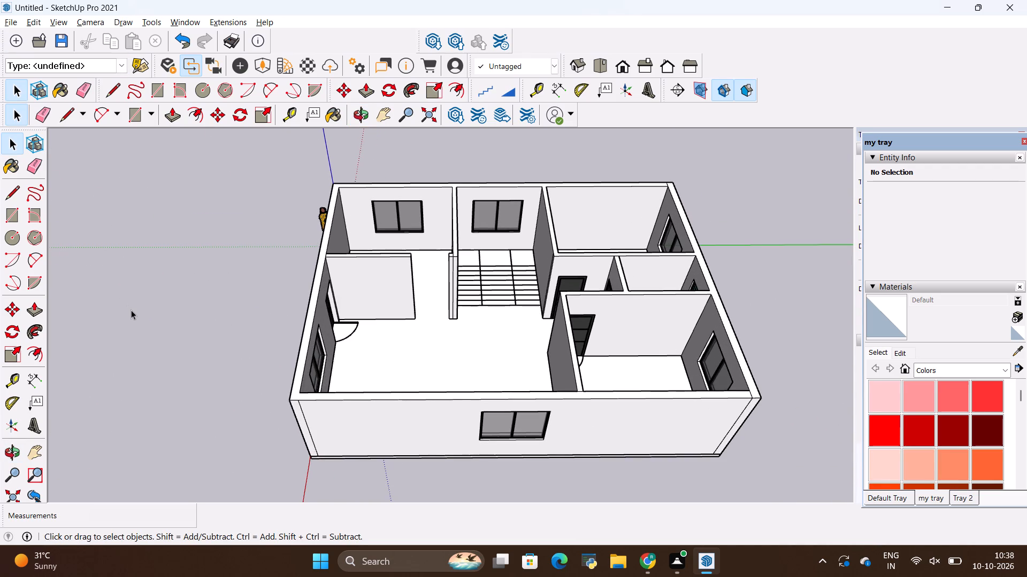
key("space")
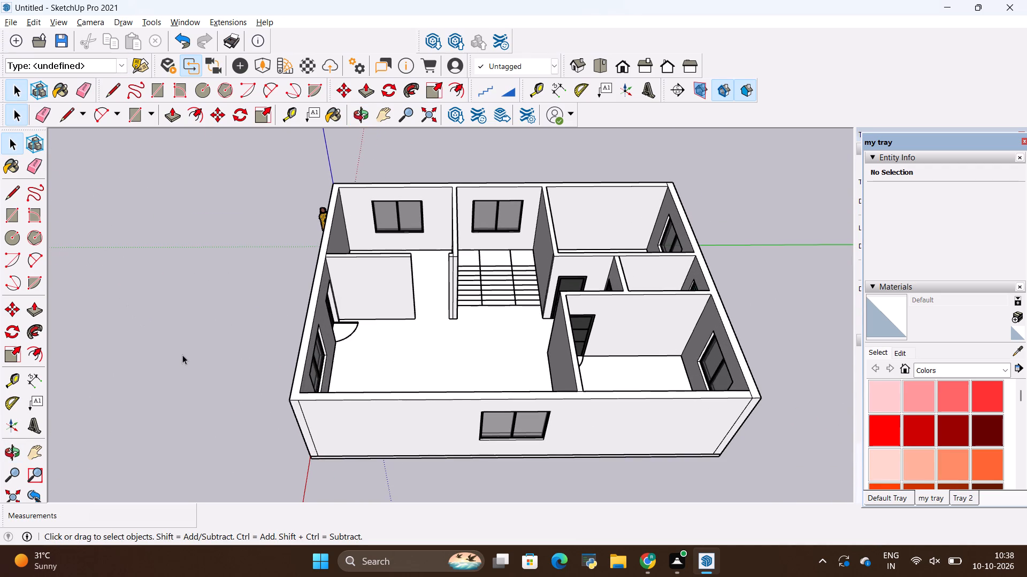
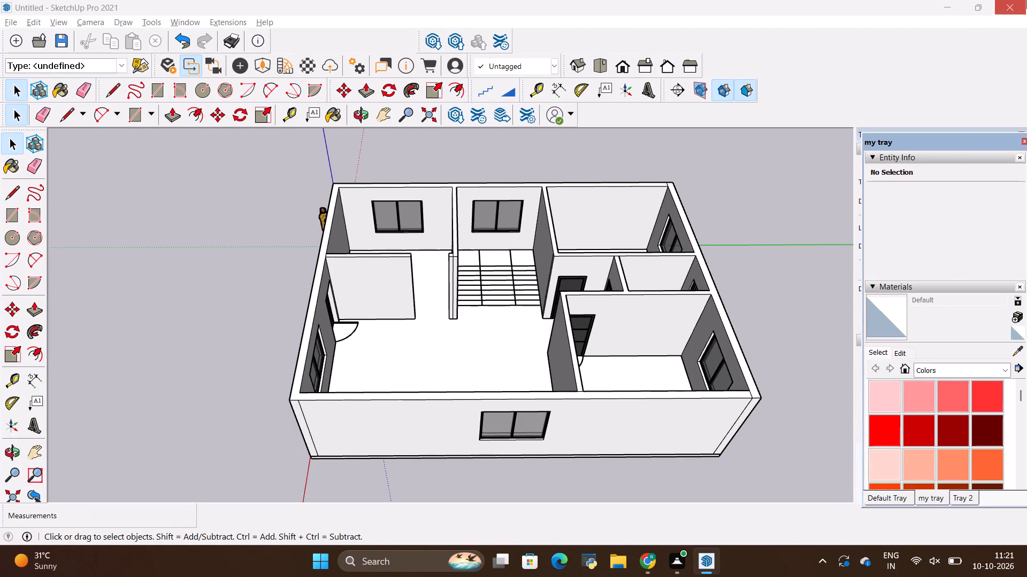
Examine the roofless house model from several sides and look closely at the staircase lines between the inner walls.
scroll(582, 498, "down", 1)
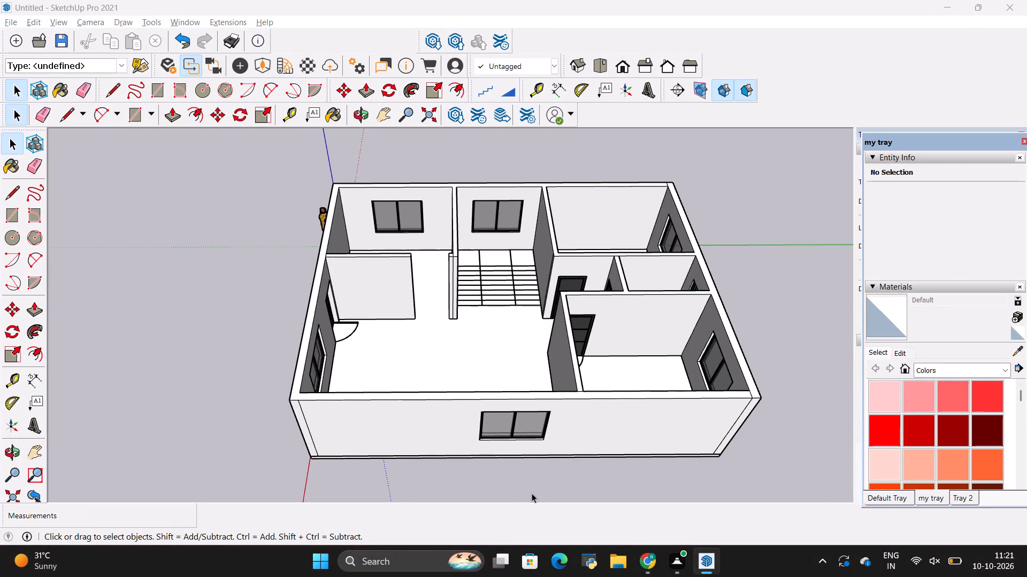
scroll(532, 493, "down", 1)
key("space")
scroll(456, 414, "up", 4)
scroll(460, 409, "down", 2)
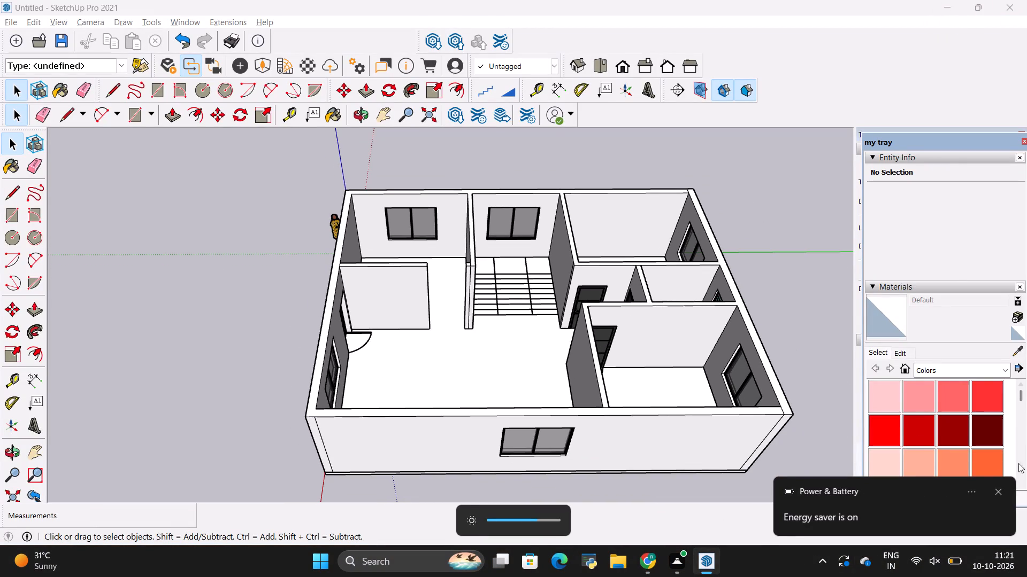
left_click(999, 486)
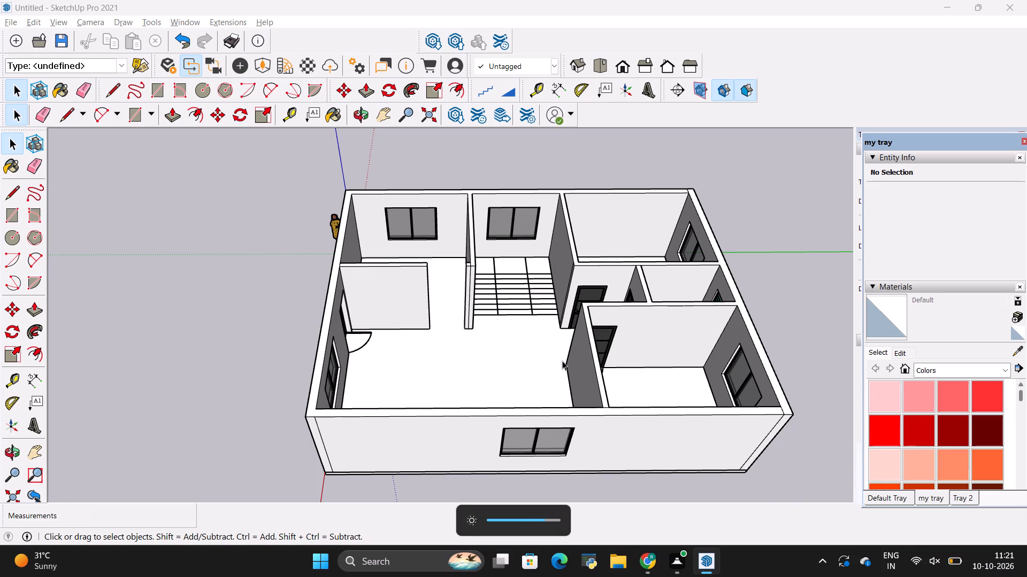
scroll(476, 340, "down", 4)
middle_click_drag(467, 391, 692, 373)
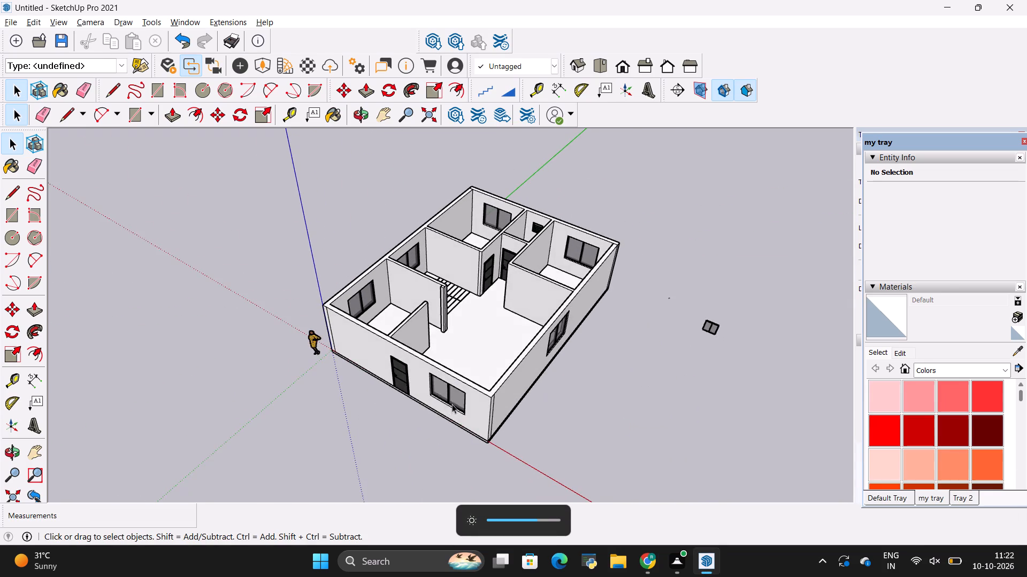
scroll(343, 330, "up", 7)
middle_click_drag(556, 386, 329, 425)
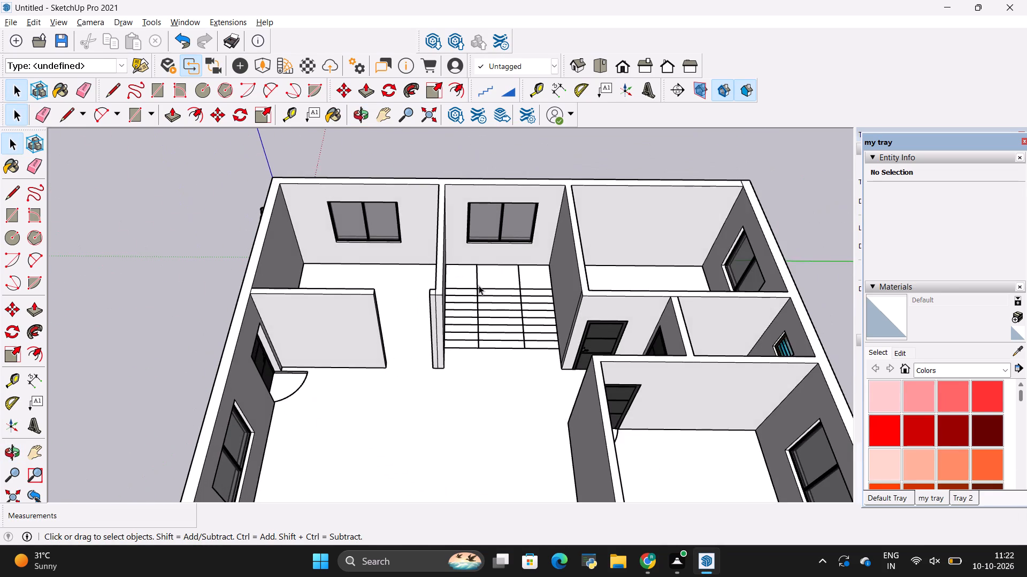
scroll(479, 285, "up", 6)
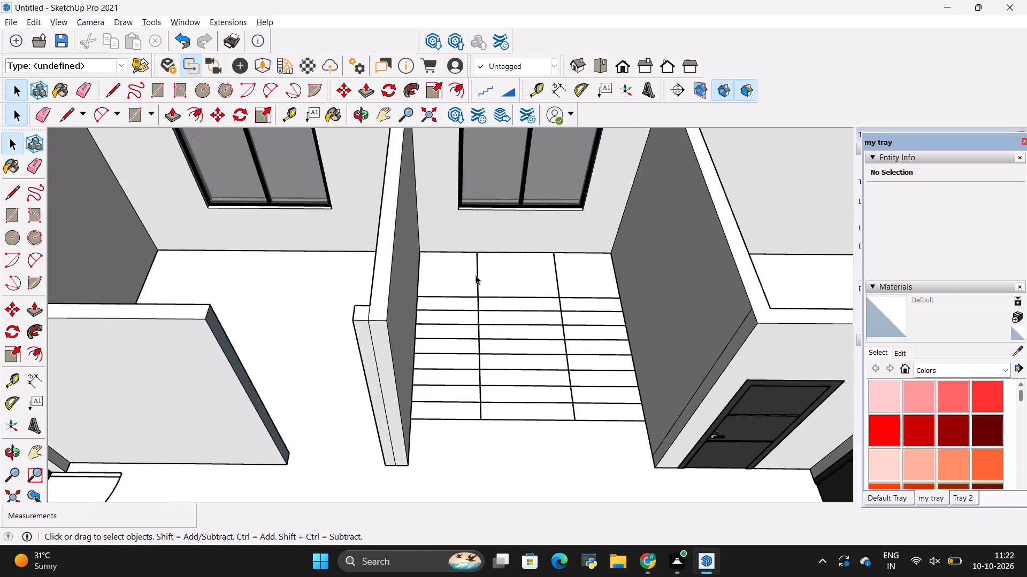
scroll(472, 275, "down", 10)
left_click(482, 233)
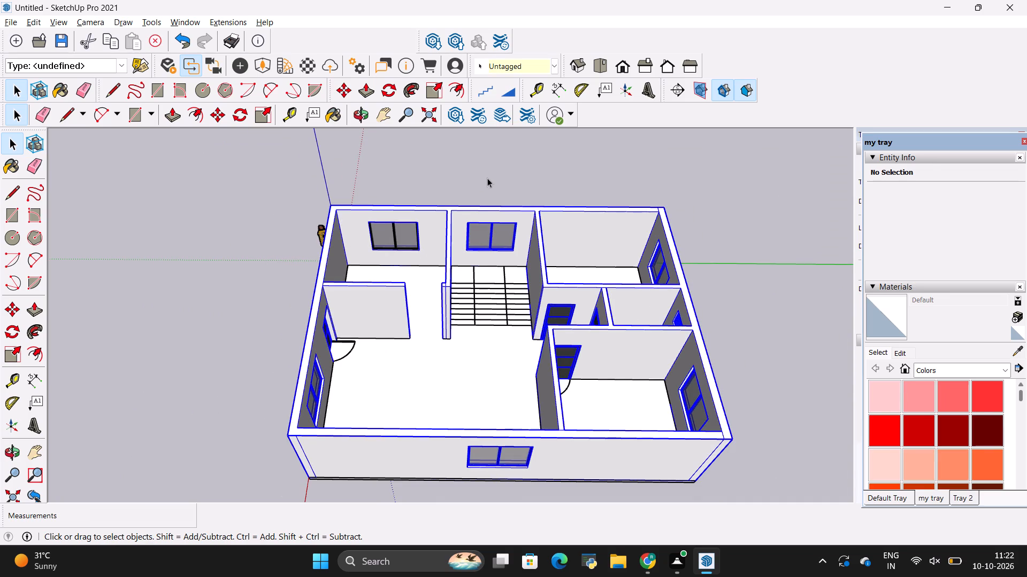
left_click(488, 170)
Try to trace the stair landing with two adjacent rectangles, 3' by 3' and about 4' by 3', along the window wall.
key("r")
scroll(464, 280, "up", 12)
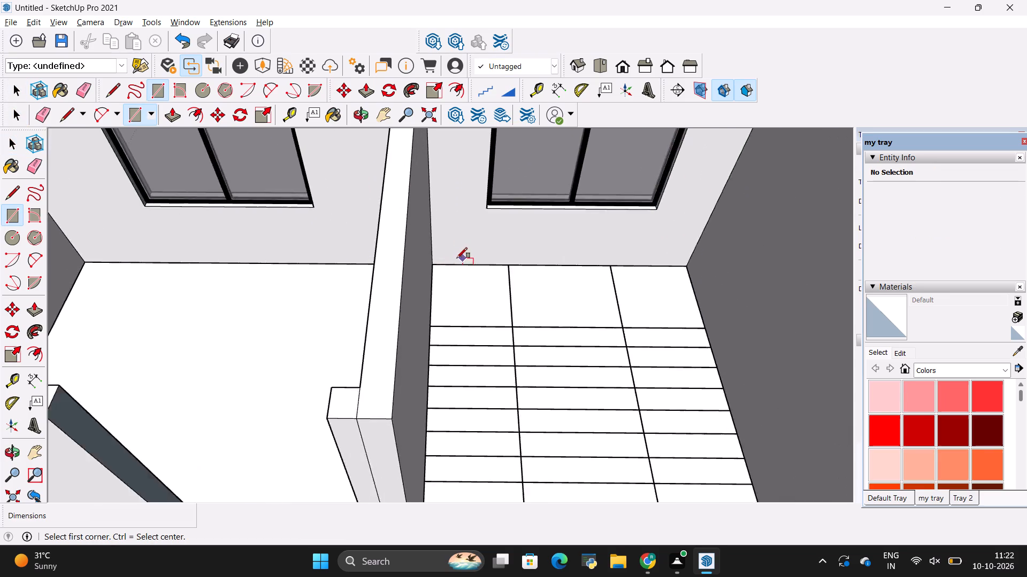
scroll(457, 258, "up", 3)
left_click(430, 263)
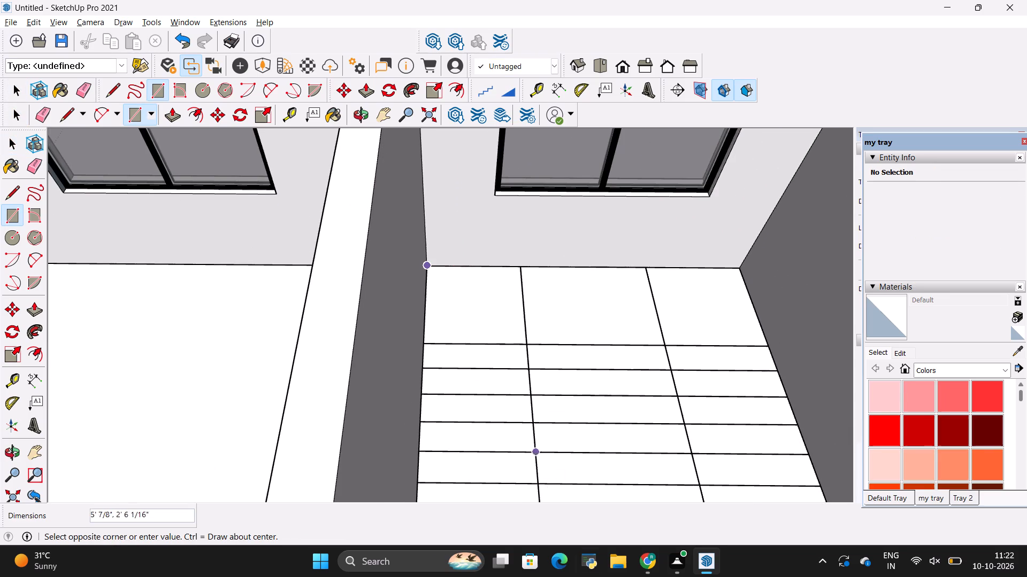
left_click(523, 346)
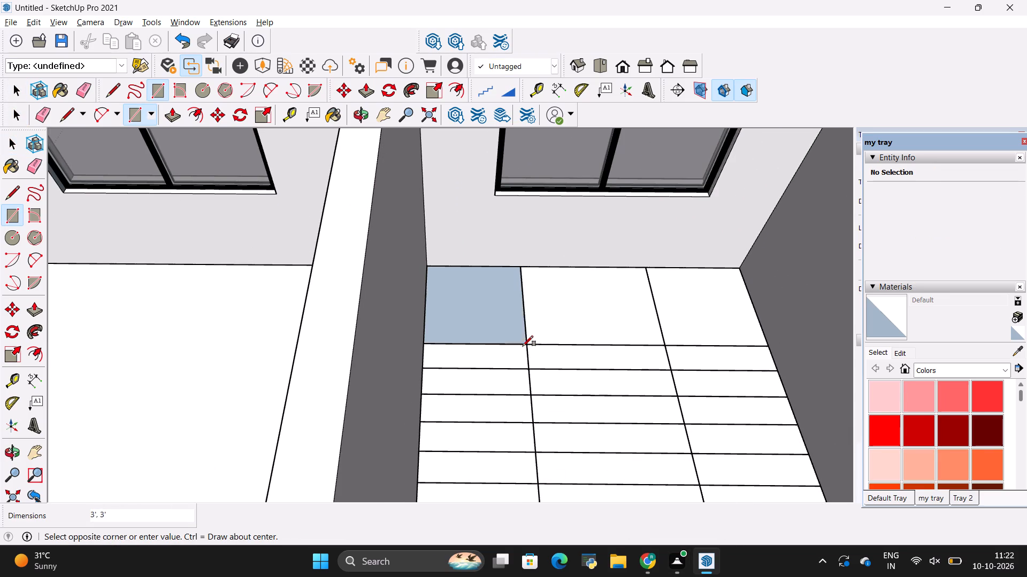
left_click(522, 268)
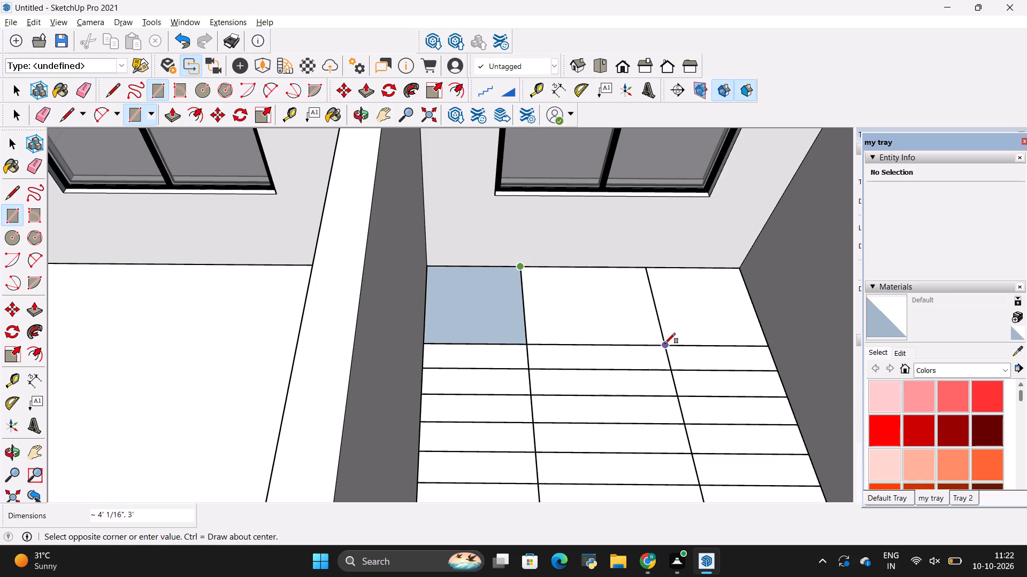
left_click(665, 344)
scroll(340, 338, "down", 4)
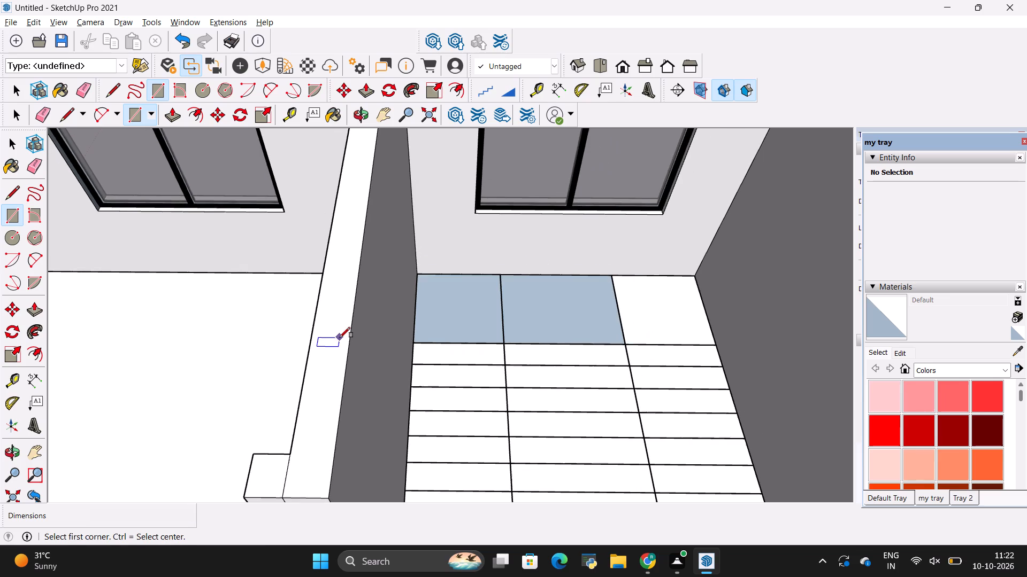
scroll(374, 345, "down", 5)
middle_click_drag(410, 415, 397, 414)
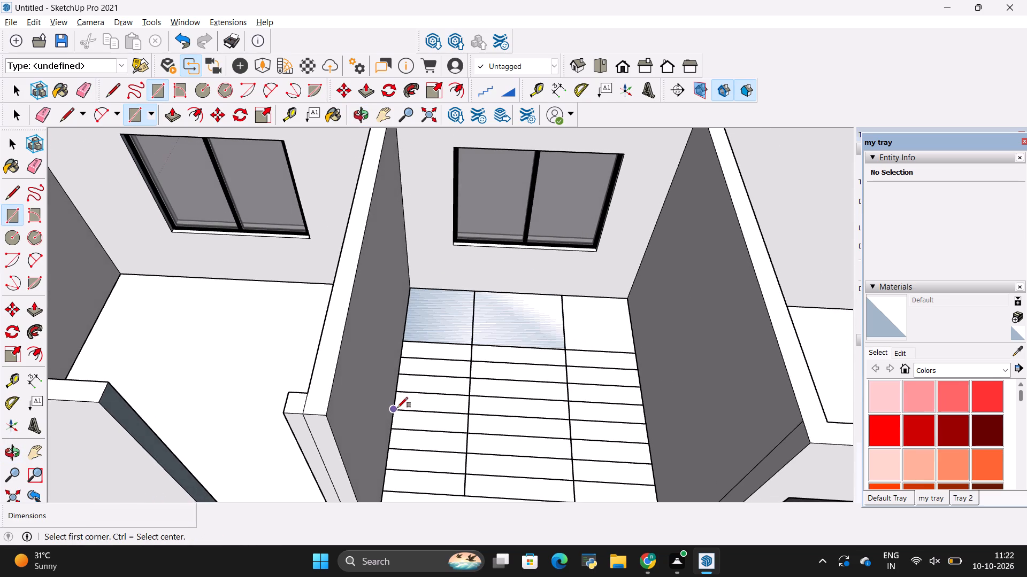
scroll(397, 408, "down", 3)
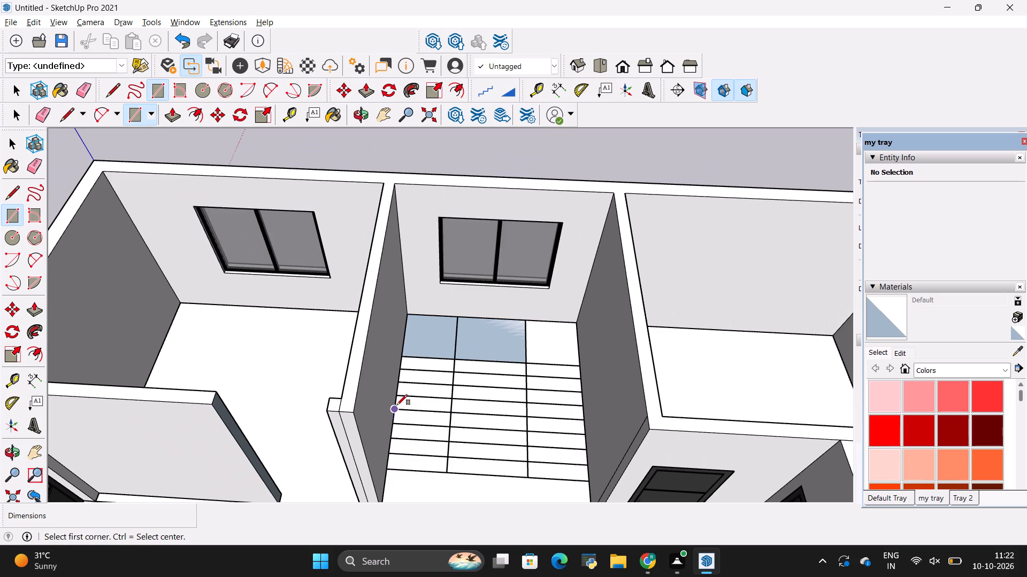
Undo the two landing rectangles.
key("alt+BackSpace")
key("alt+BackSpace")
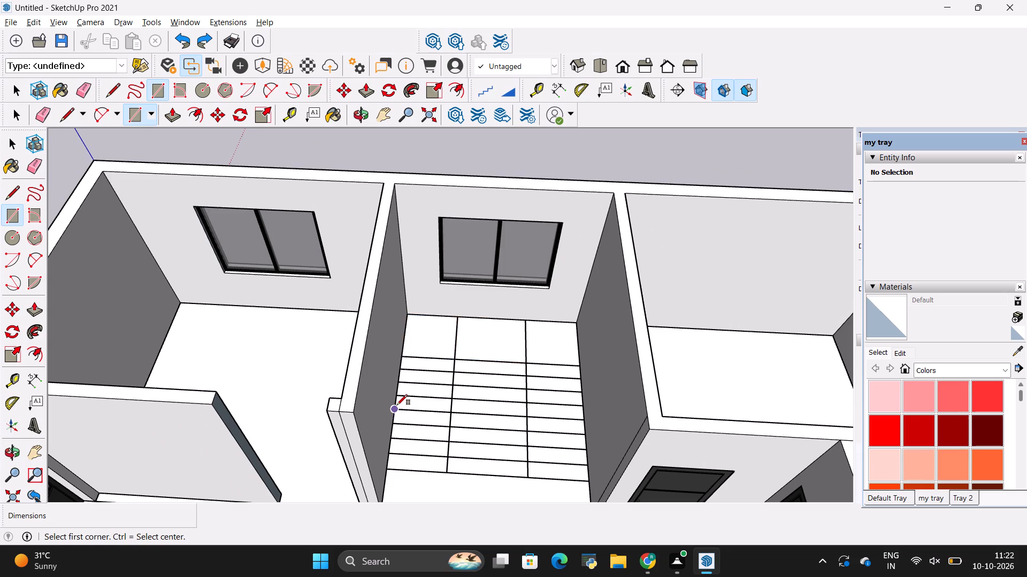
Save the model in the Downloads folder as "3d modeling house plan 02".
key("ctrl+s")
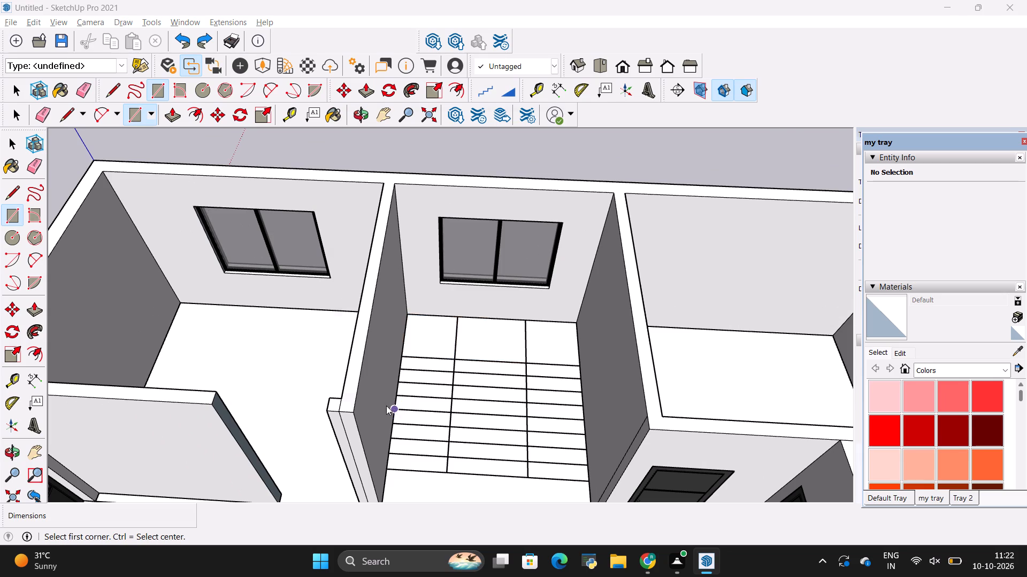
left_click(371, 244)
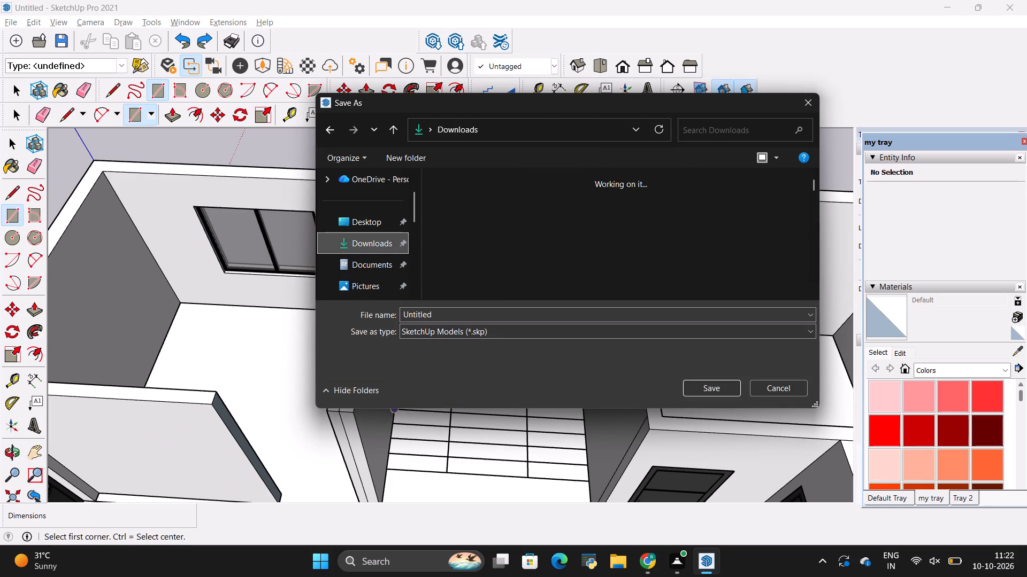
left_click(443, 310)
key("BackSpace")
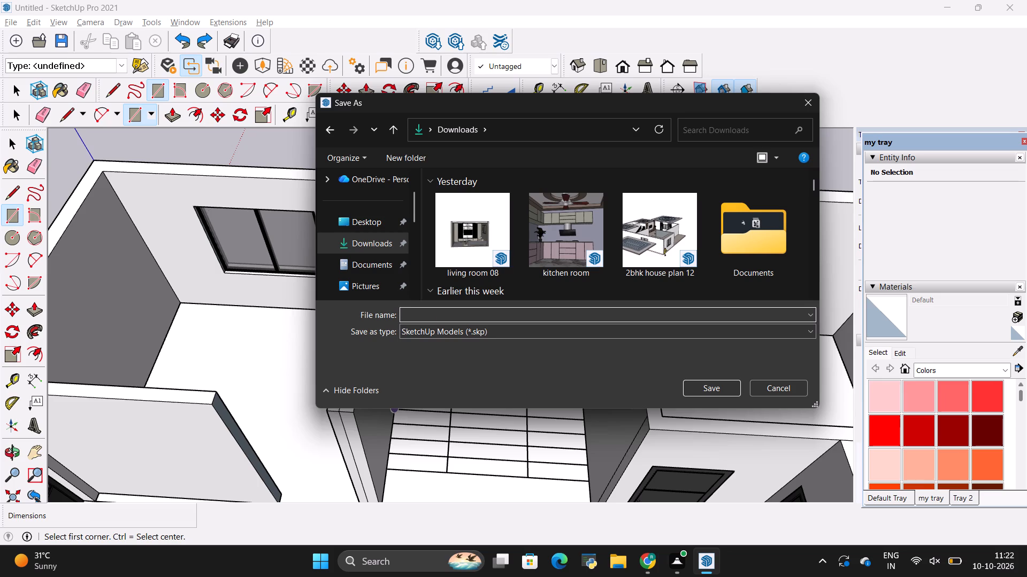
type("3d modeling")
key("space")
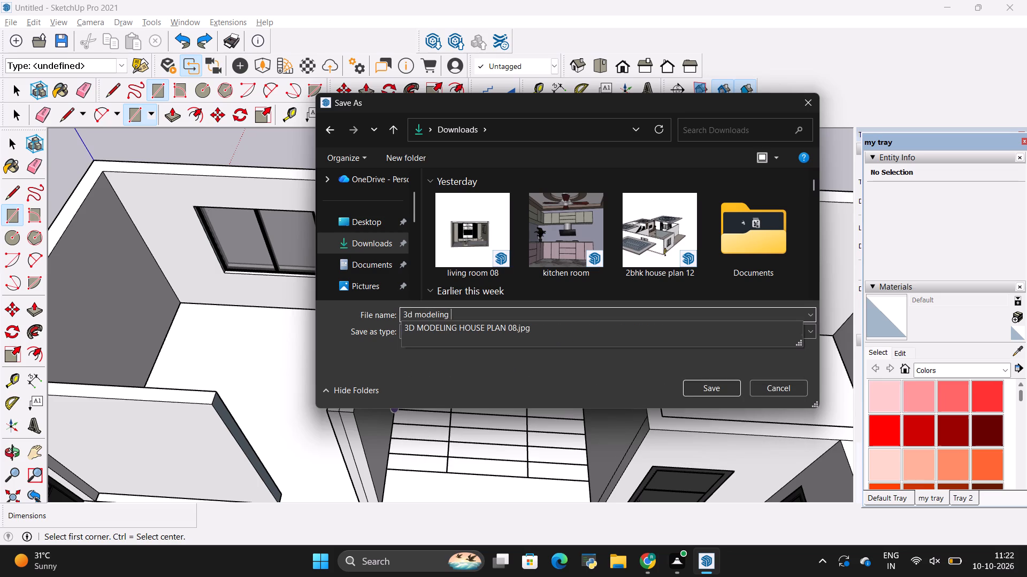
type("house plan 02")
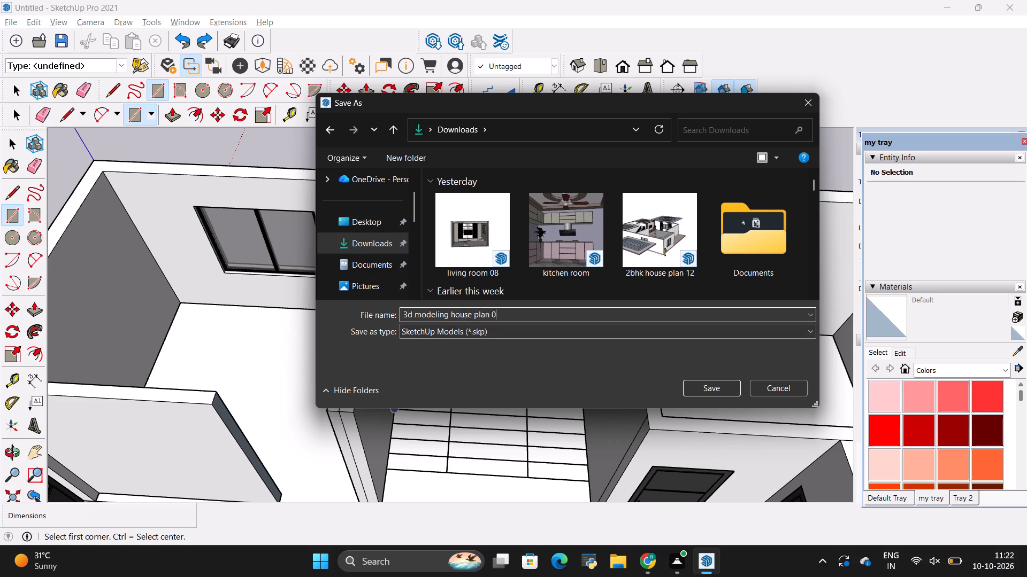
key("Return")
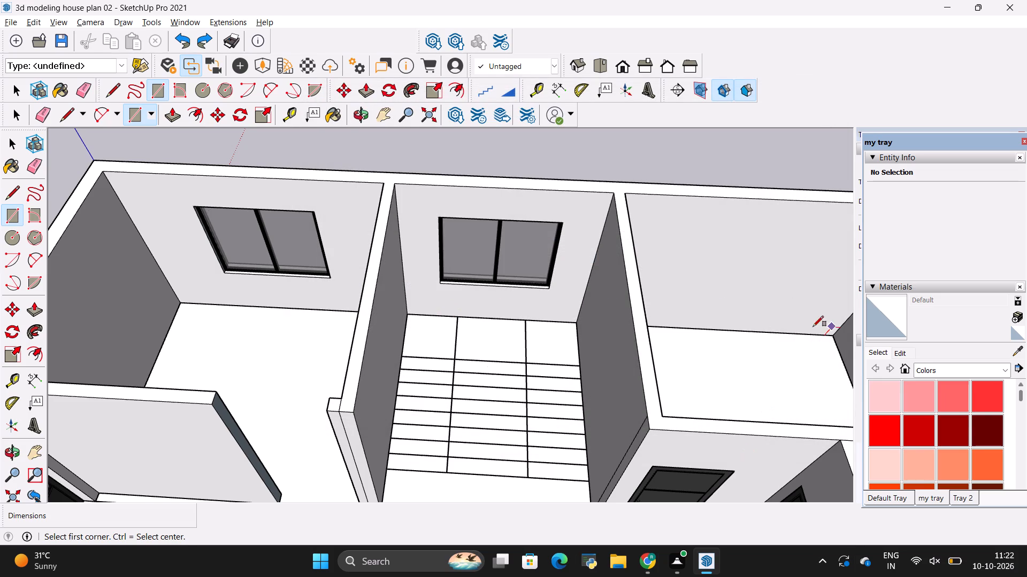
Place two guide lines along the staircase floor, each offset 3'6" inward from one of the stairwell's side walls.
scroll(427, 334, "up", 2)
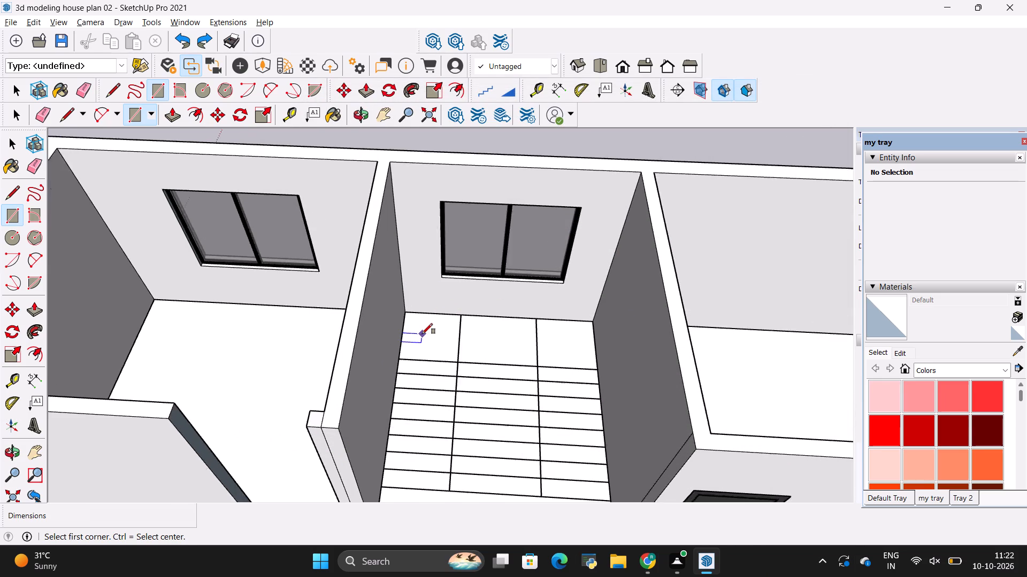
scroll(422, 334, "up", 3)
key("t")
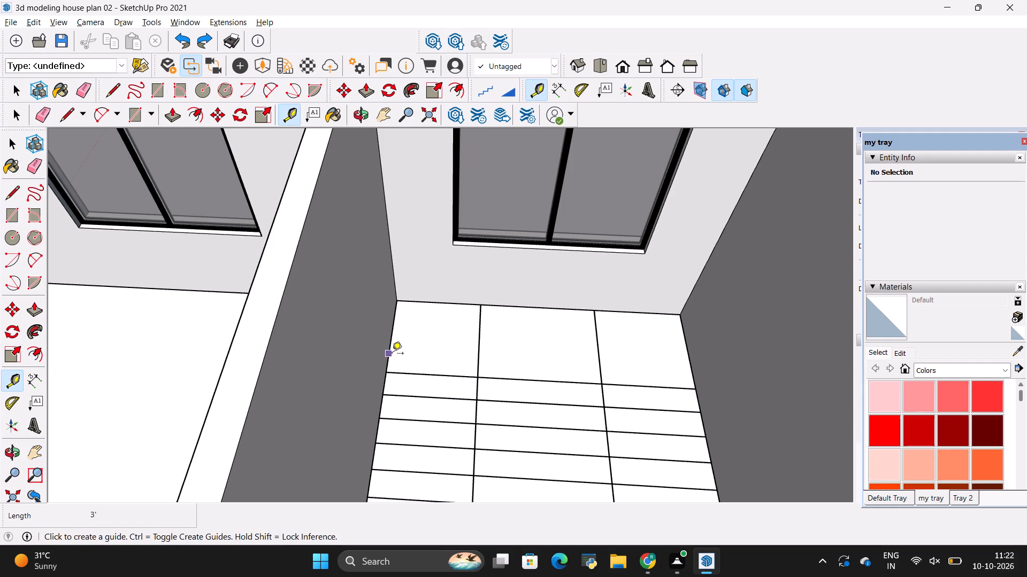
left_click(387, 351)
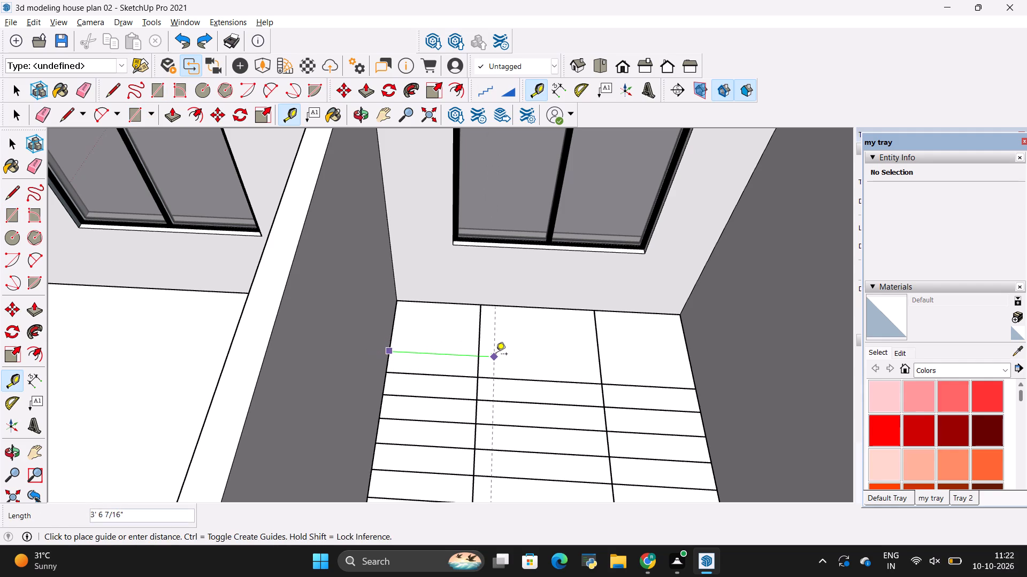
key("BackSpace")
type("3'6")
key("shift+quotedbl")
key("Return")
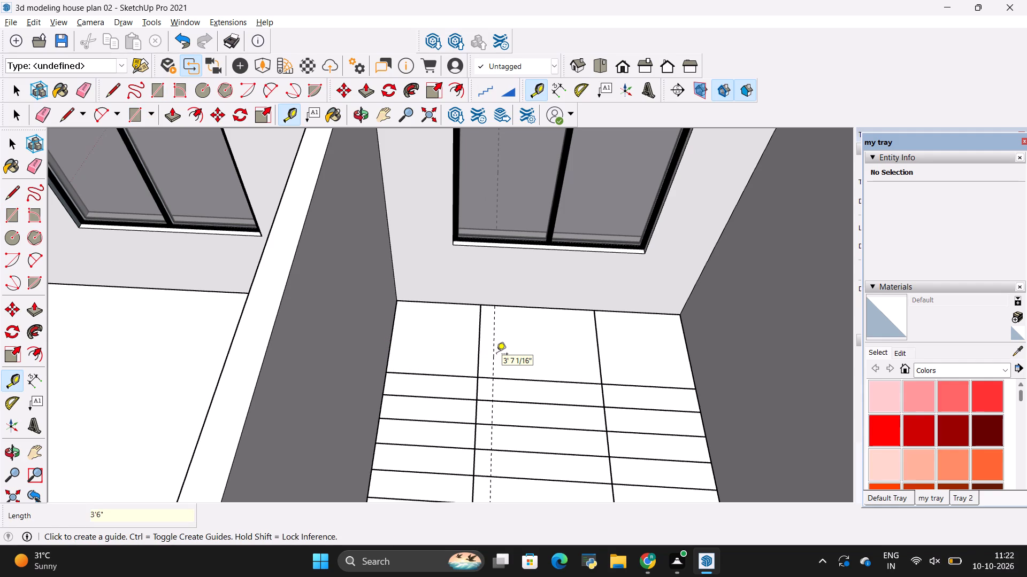
left_click(692, 360)
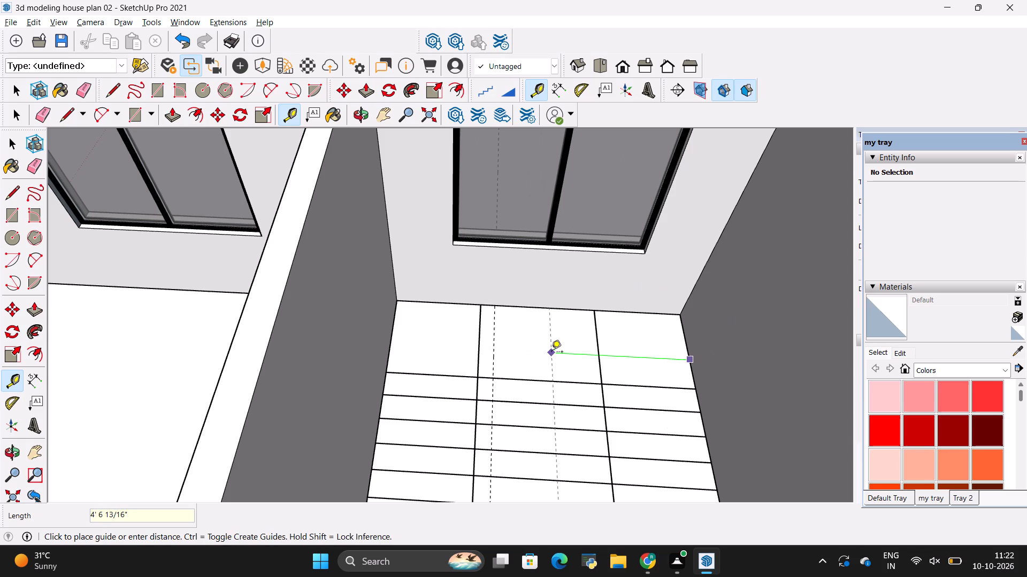
key("BackSpace")
type("3'6")
key("shift+quotedbl")
key("Return")
key("Escape")
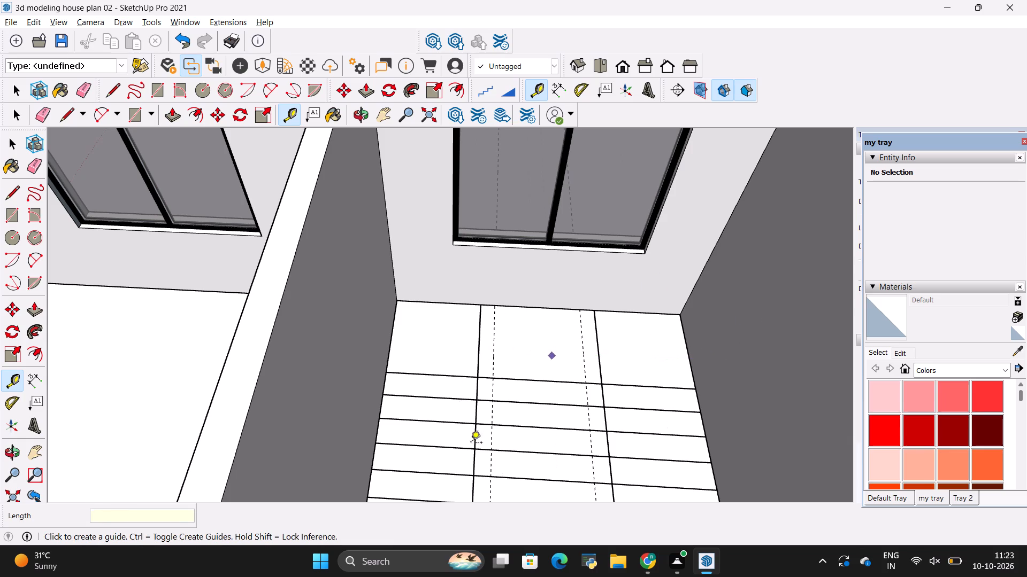
Draw three adjoining landing rectangles along the window wall, divided at the guides: 3'6" by 3', 3' by 3', and the remaining end section.
key("l")
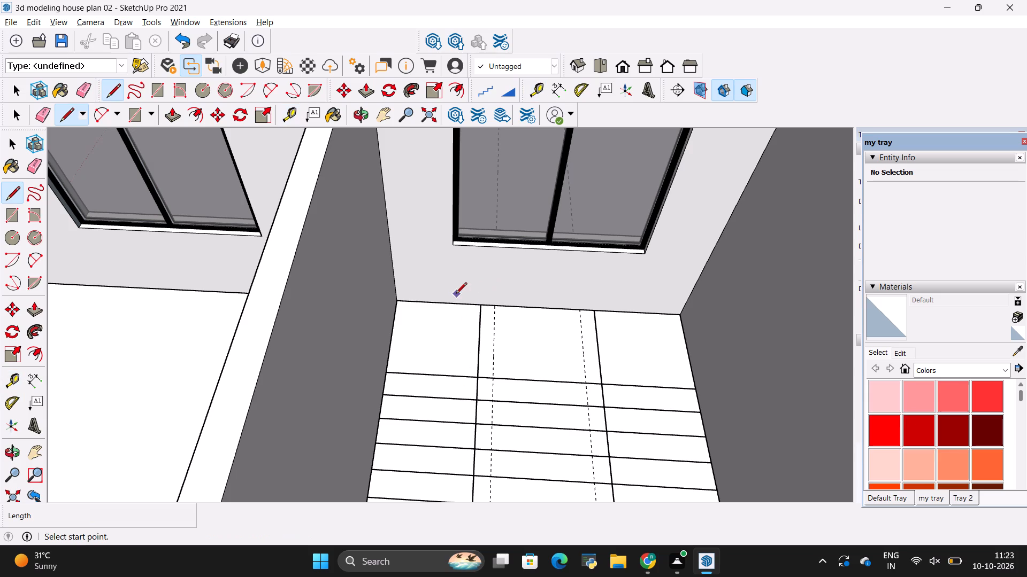
key("r")
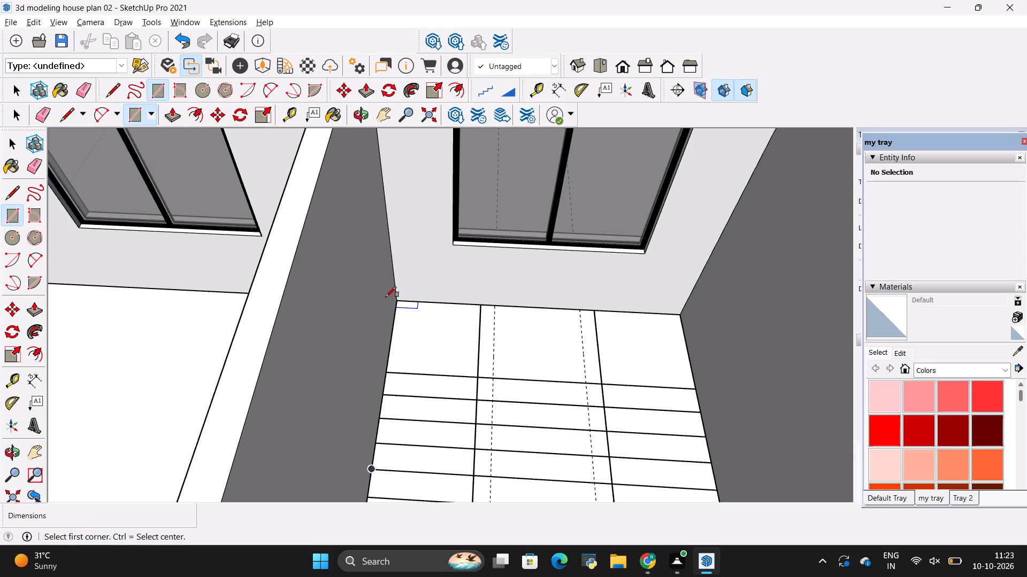
left_click(392, 298)
left_click(492, 376)
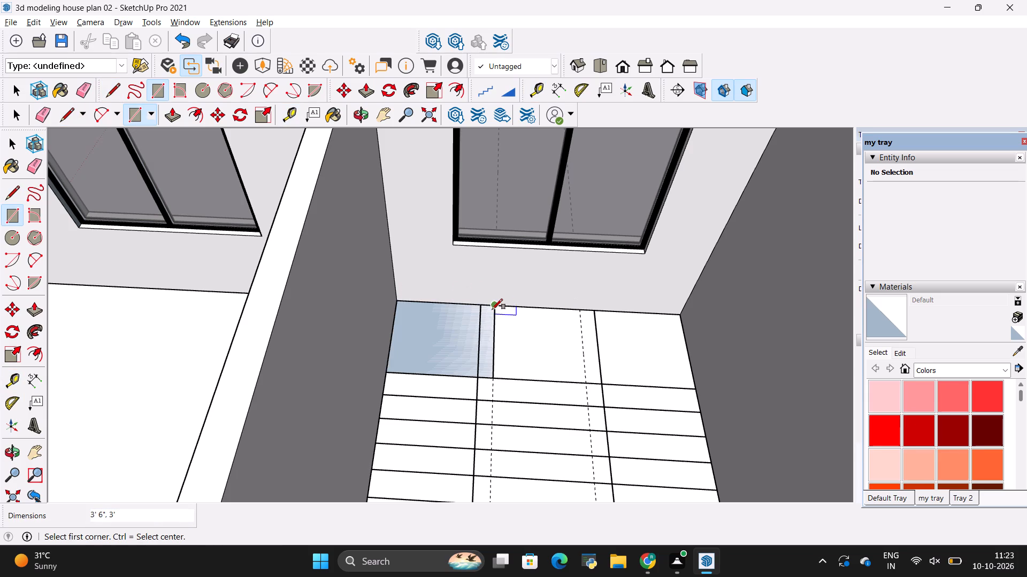
left_click(492, 309)
left_click(588, 383)
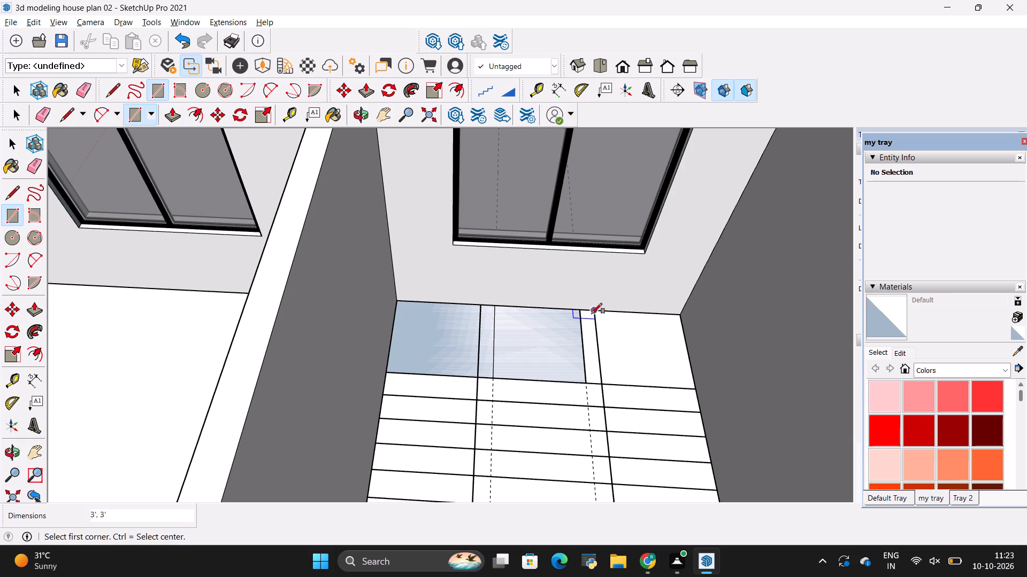
left_click(581, 309)
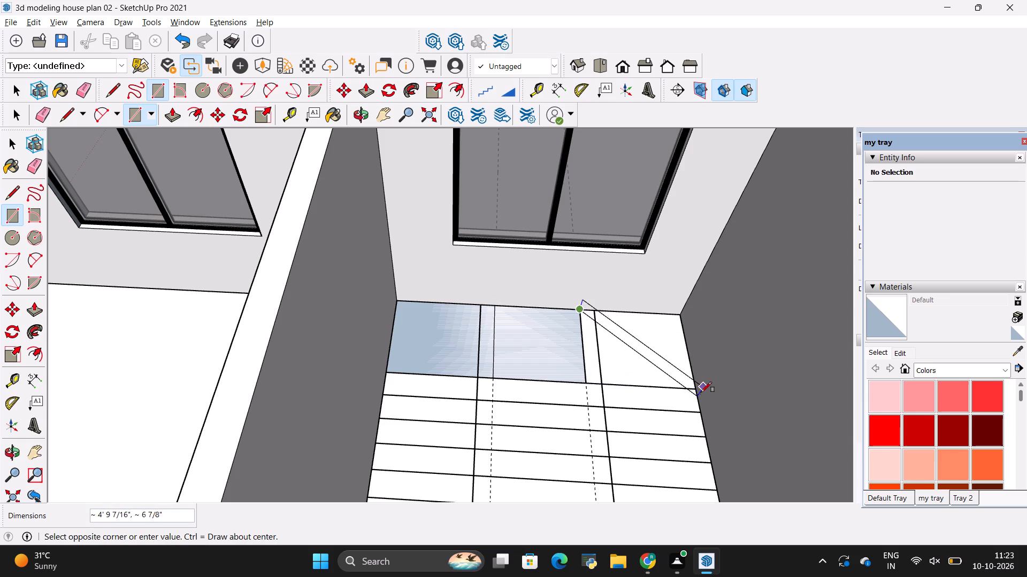
left_click(698, 394)
scroll(558, 308, "down", 4)
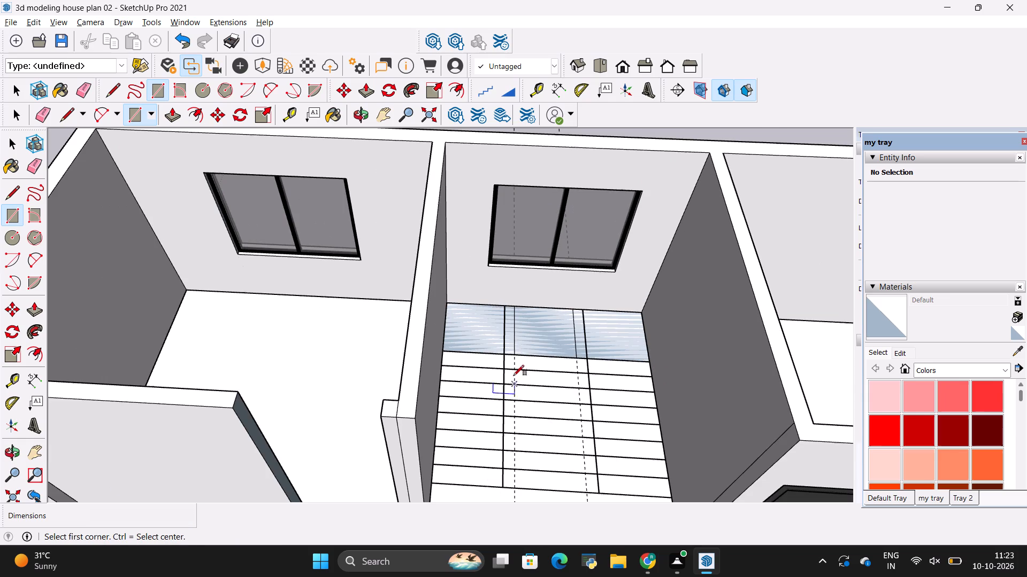
scroll(513, 376, "up", 4)
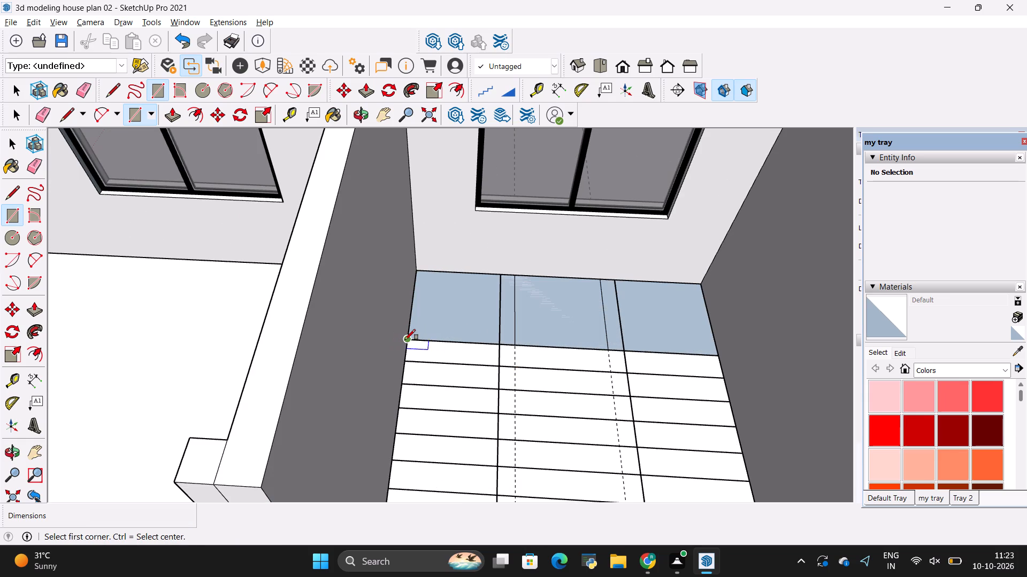
Draw the first three 3'6" by 10" tread rectangles from the landing along the free-ending stairwell wall, out to the guide.
left_click(405, 340)
left_click(513, 368)
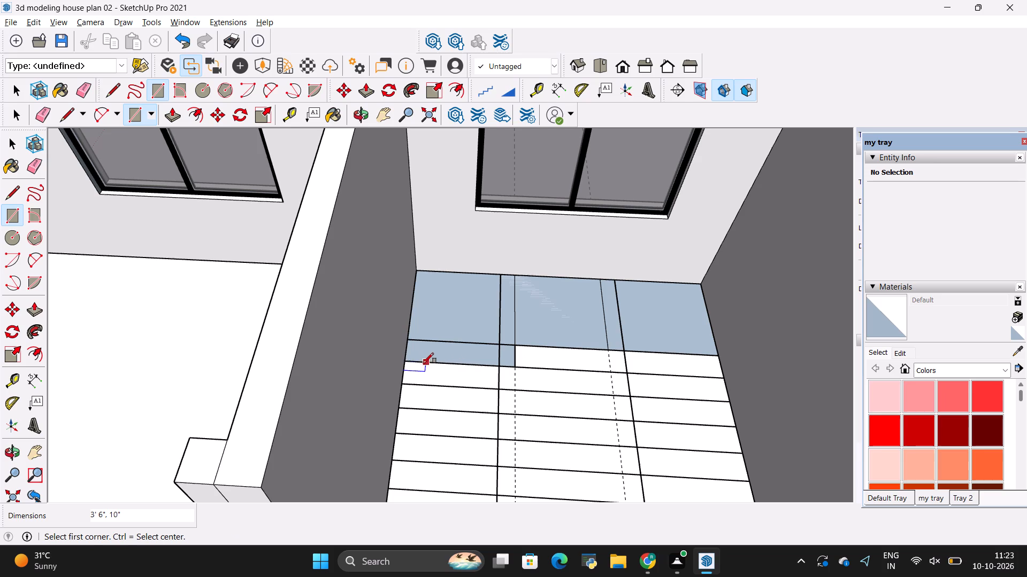
left_click(398, 362)
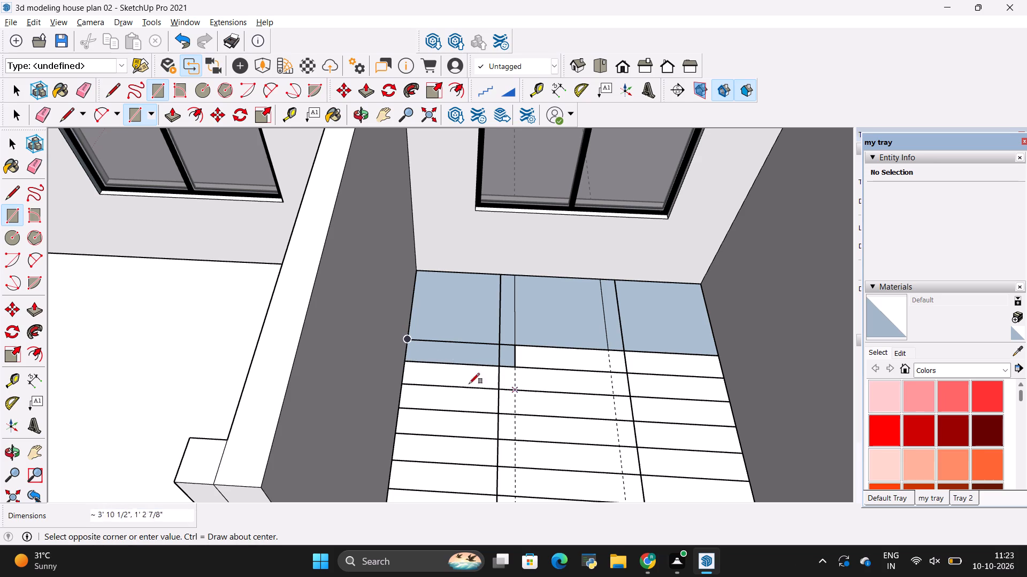
key("Escape")
left_click(408, 360)
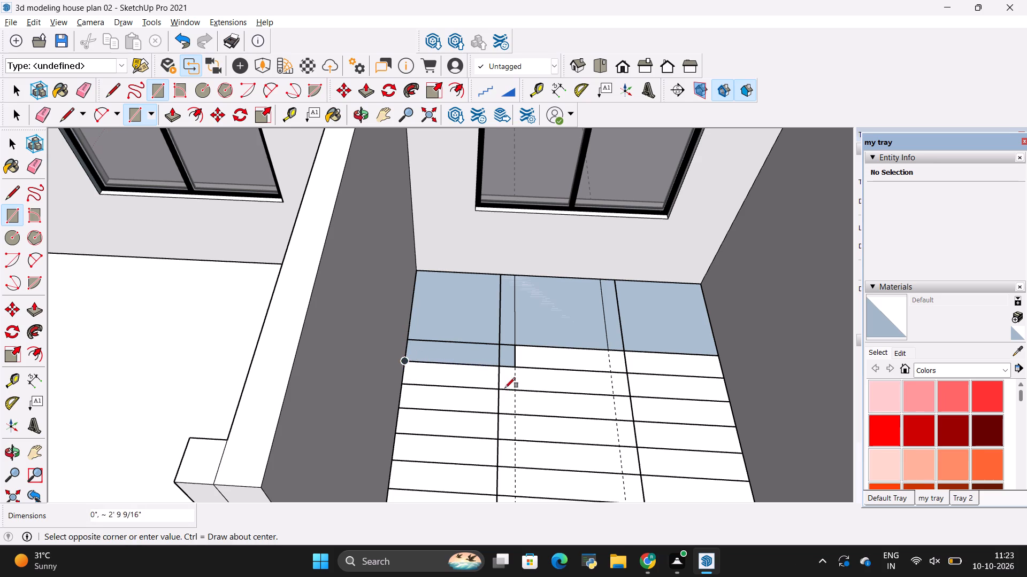
left_click(511, 392)
scroll(473, 347, "down", 4)
scroll(425, 508, "up", 3)
scroll(420, 422, "up", 4)
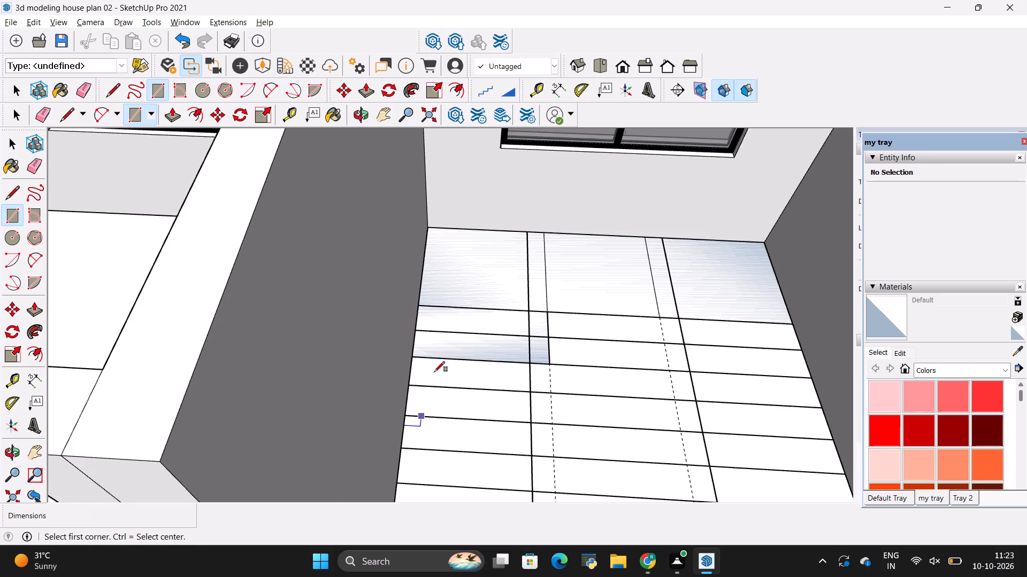
scroll(438, 345, "up", 2)
left_click(409, 360)
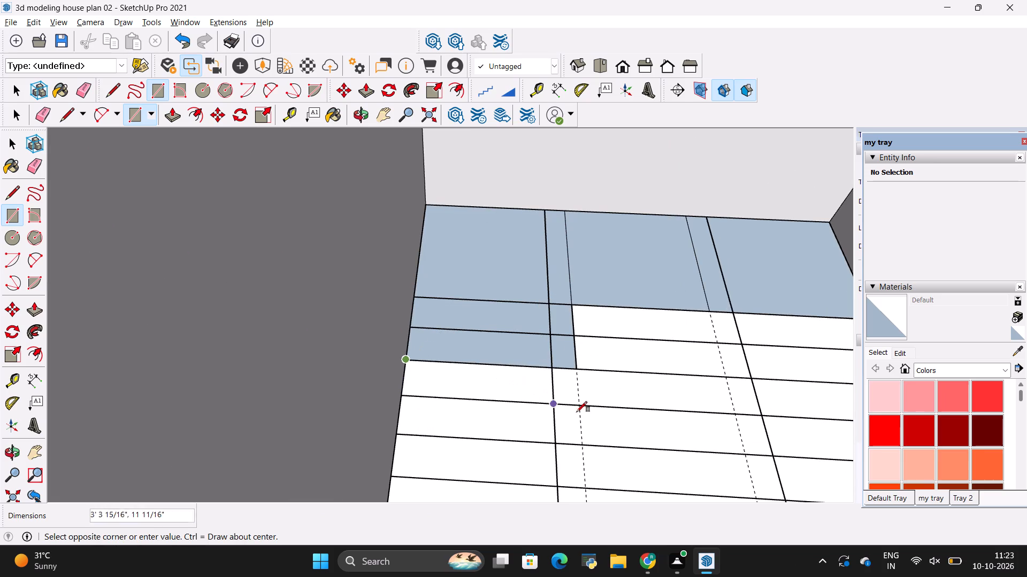
left_click(580, 406)
Draw the remaining five 10" deep tread rectangles of this flight, following the plan's step lines between wall and guide.
scroll(496, 330, "down", 5)
scroll(474, 428, "up", 5)
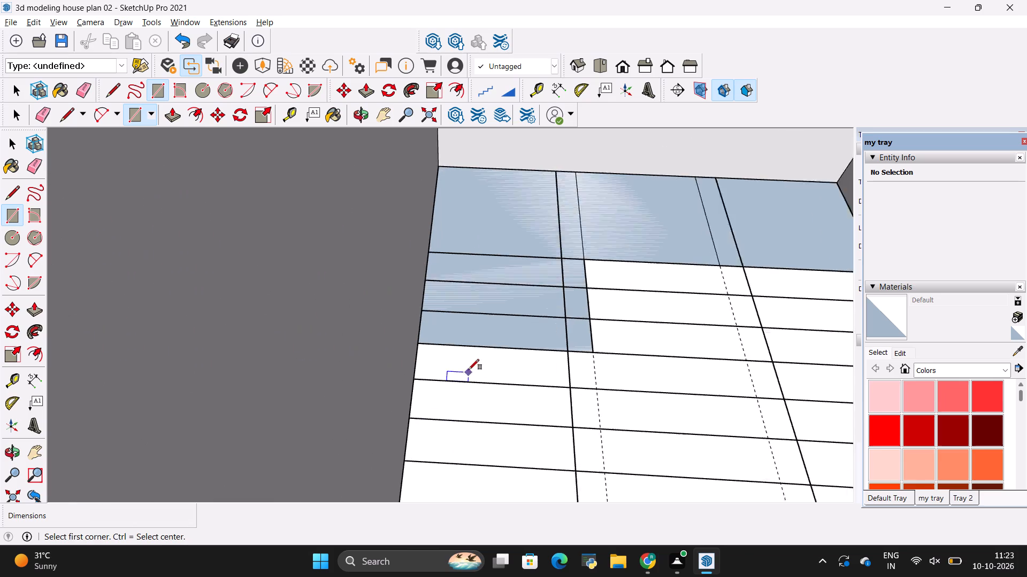
scroll(469, 370, "up", 1)
left_click(410, 342)
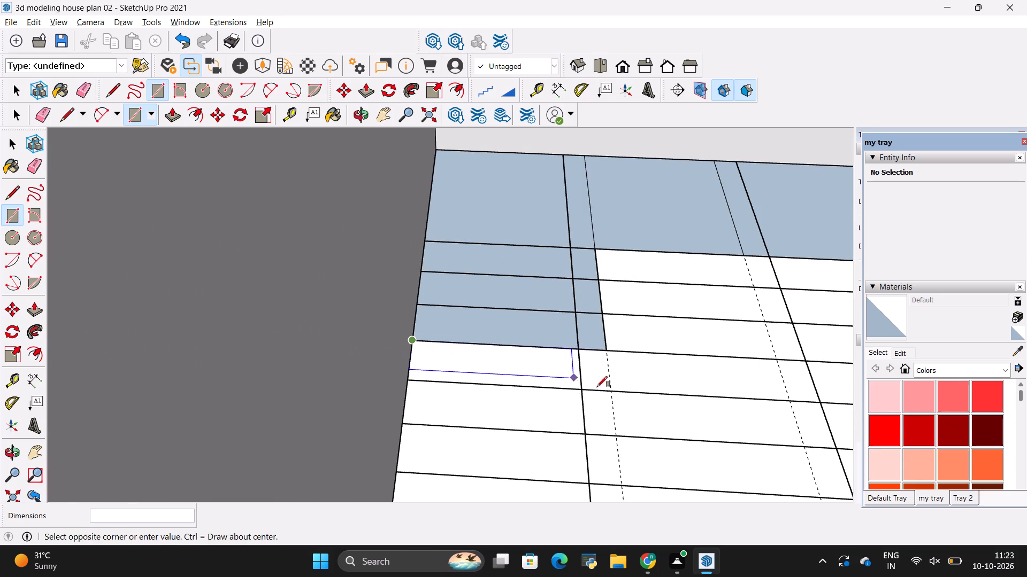
left_click(609, 390)
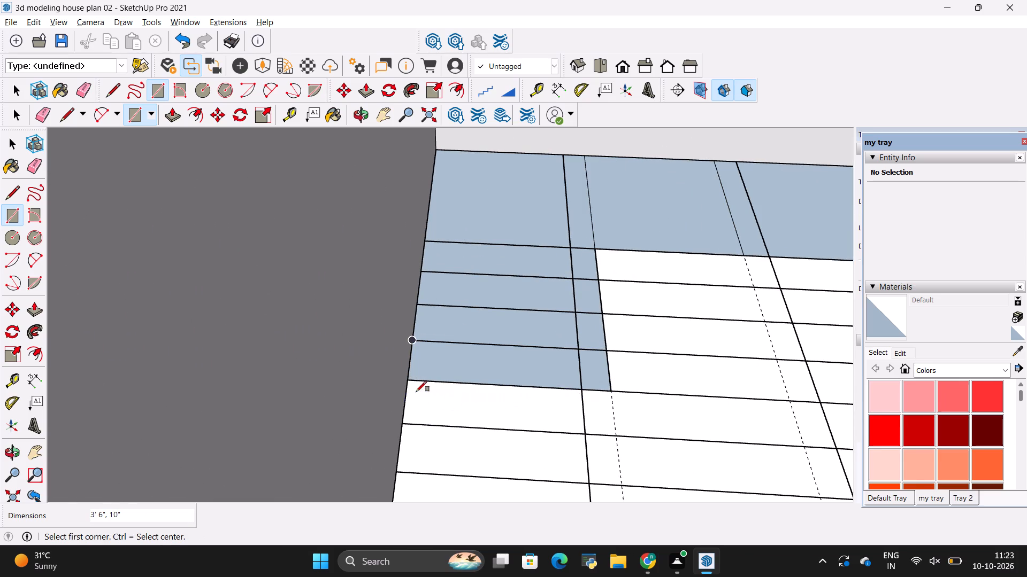
left_click(405, 379)
left_click(618, 439)
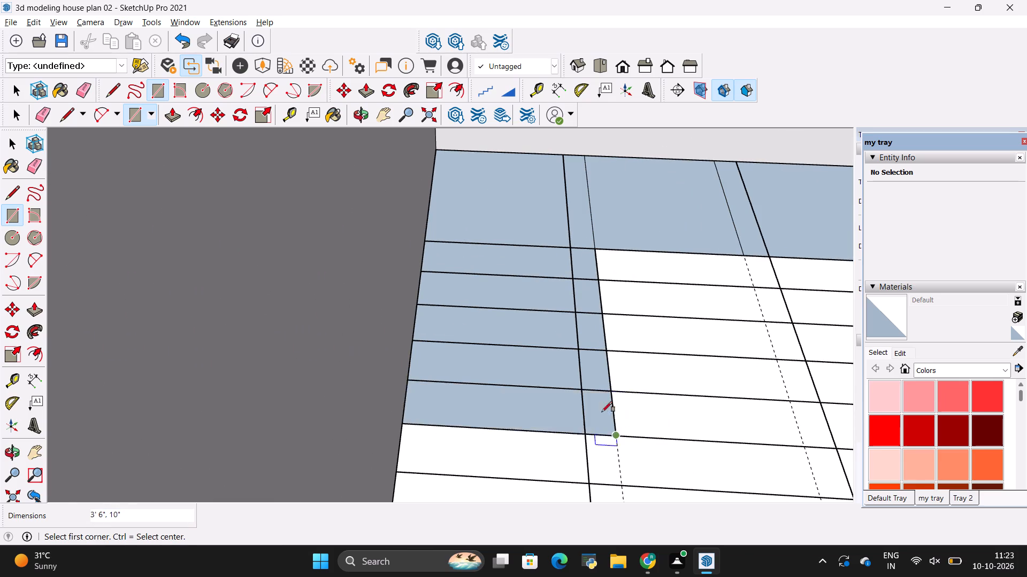
scroll(620, 249, "down", 8)
scroll(631, 386, "up", 9)
middle_click_drag(604, 401, 594, 412)
left_click(430, 254)
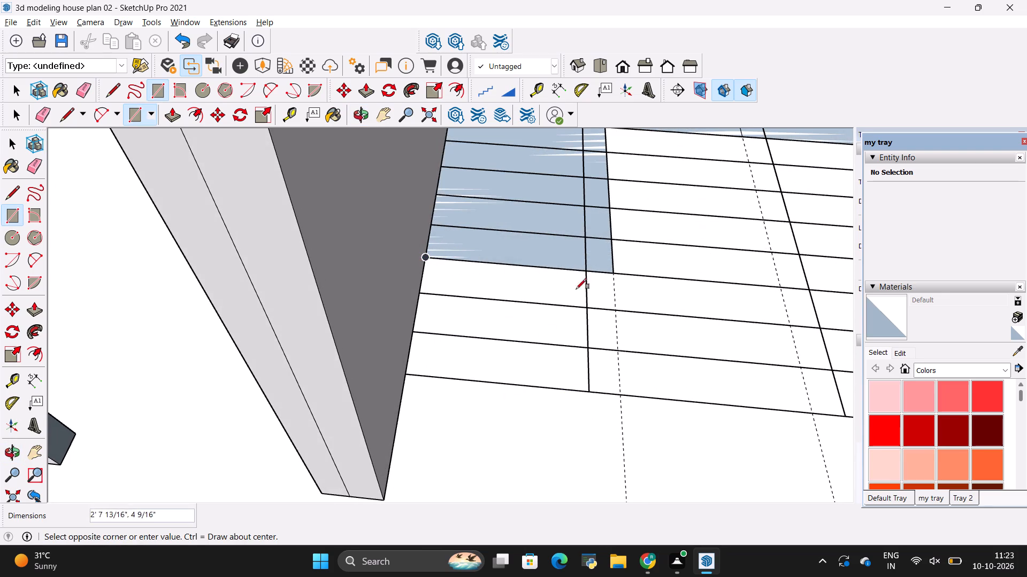
left_click(612, 312)
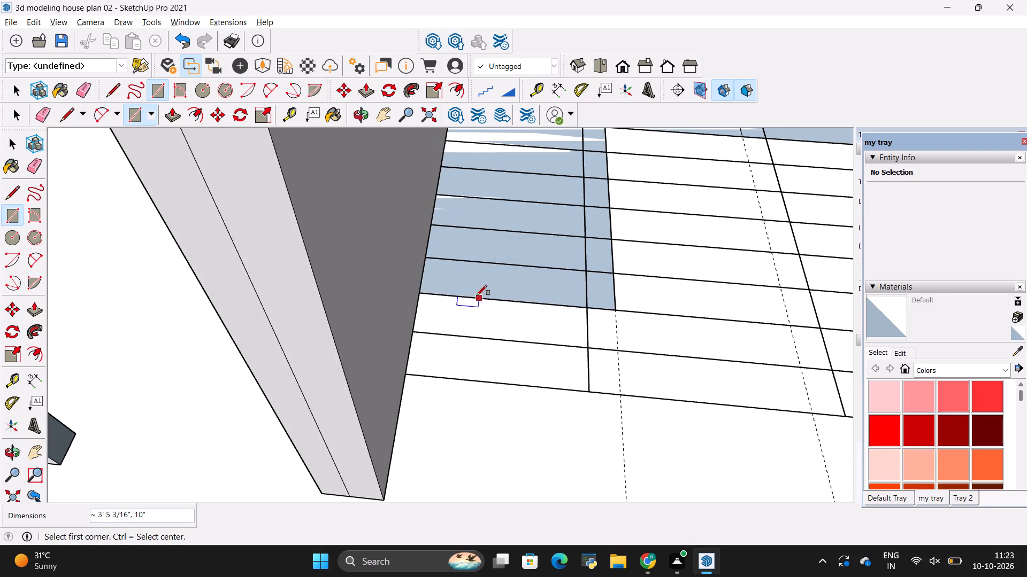
left_click(423, 289)
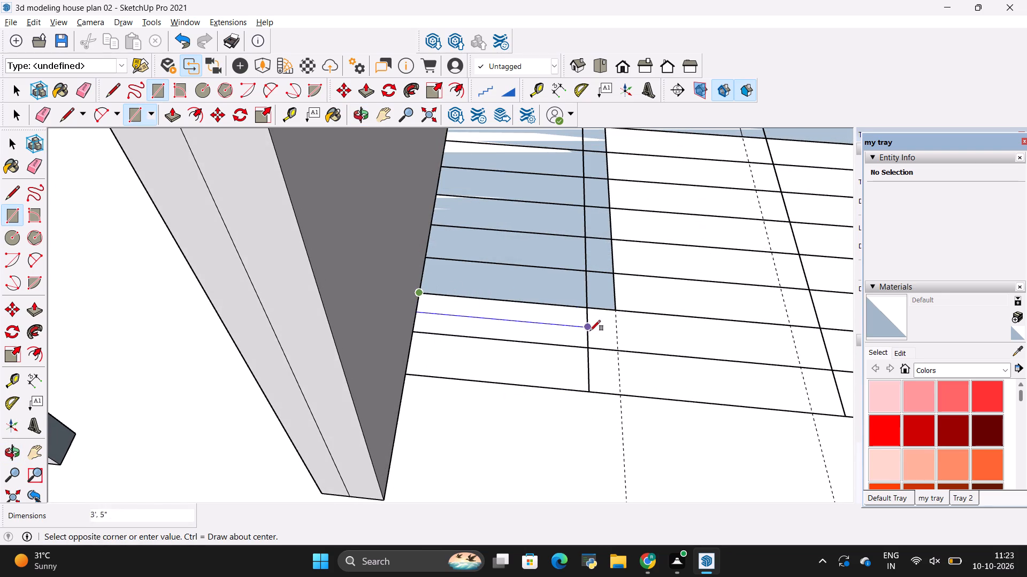
left_click(615, 354)
left_click(414, 328)
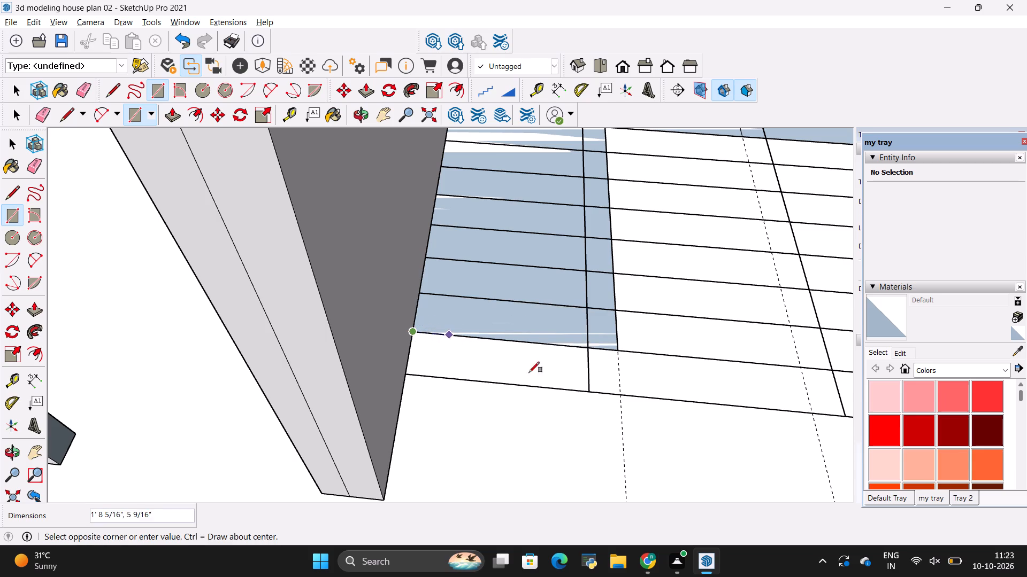
left_click(621, 396)
Draw the first four 3'6" by 10" tread rectangles of the opposite flight, from the landing between the second guide and the wall.
scroll(439, 403, "down", 6)
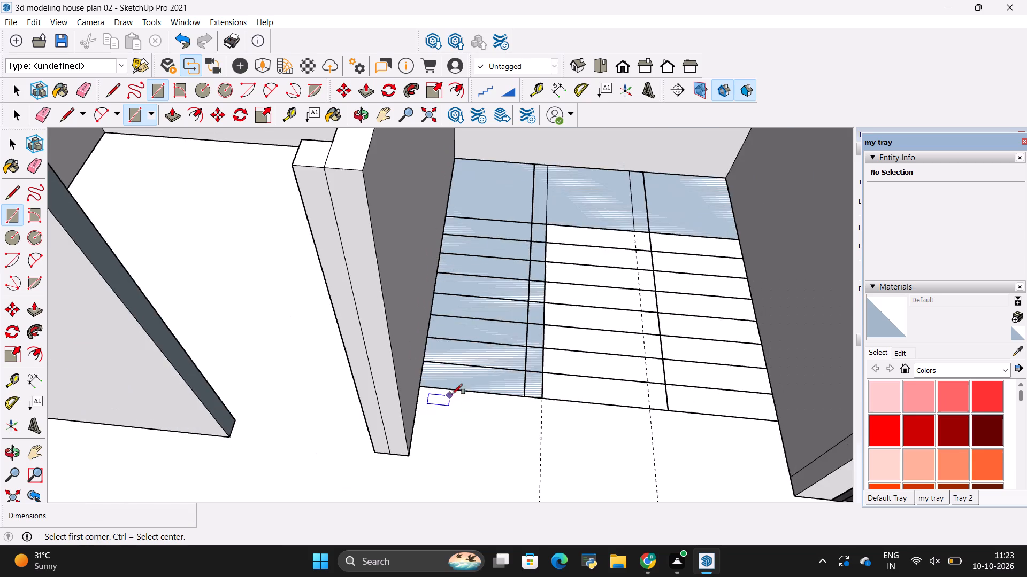
scroll(452, 388, "down", 5)
scroll(592, 274, "up", 5)
scroll(511, 243, "down", 6)
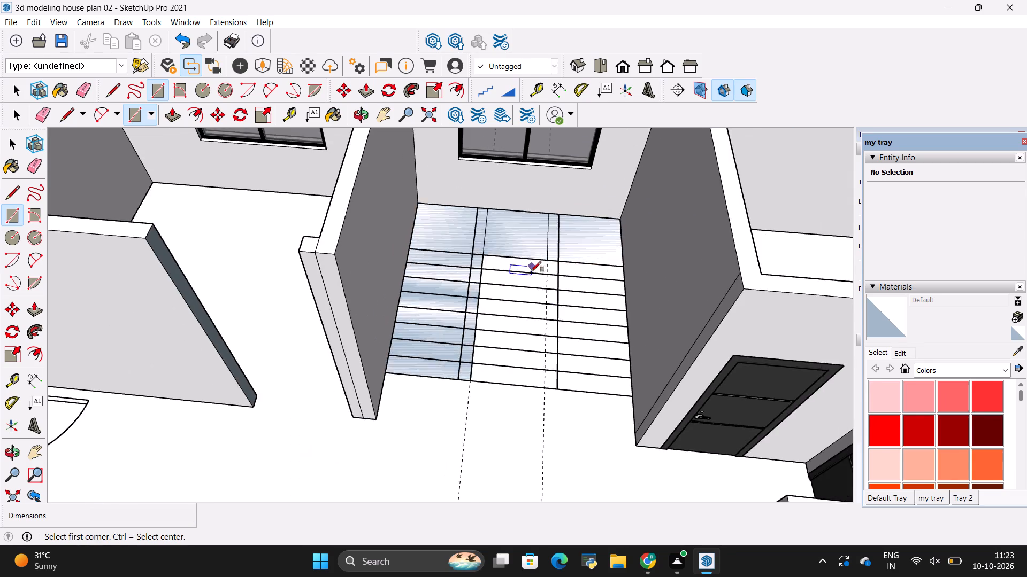
middle_click_drag(531, 272, 538, 329)
scroll(597, 310, "up", 5)
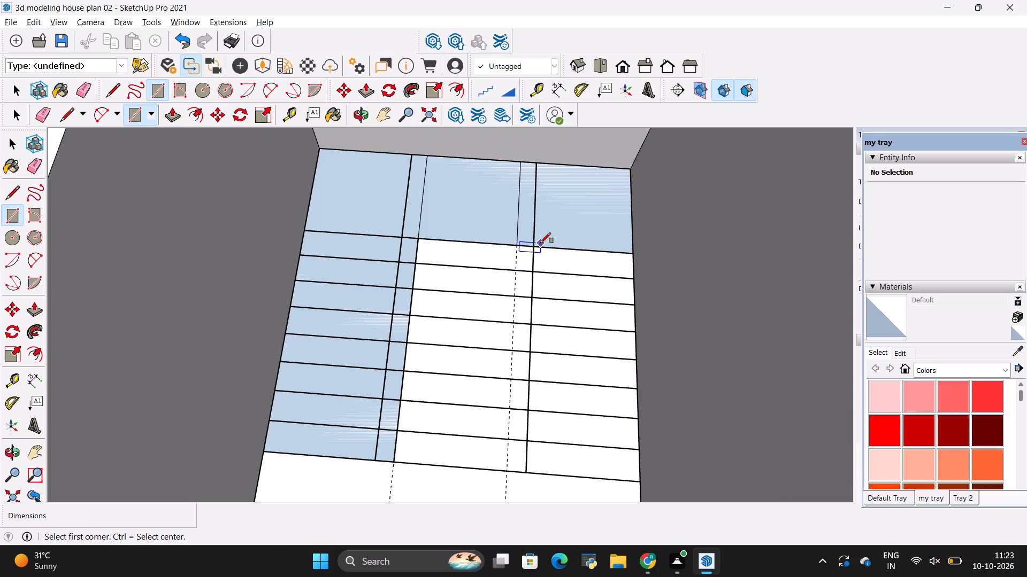
left_click(531, 246)
key("Escape")
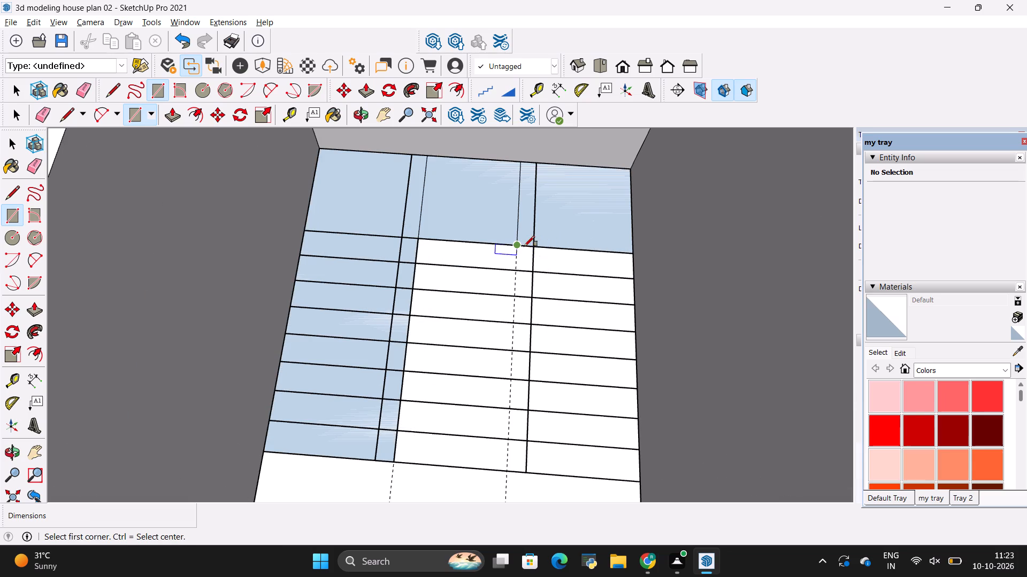
left_click(516, 247)
left_click(635, 275)
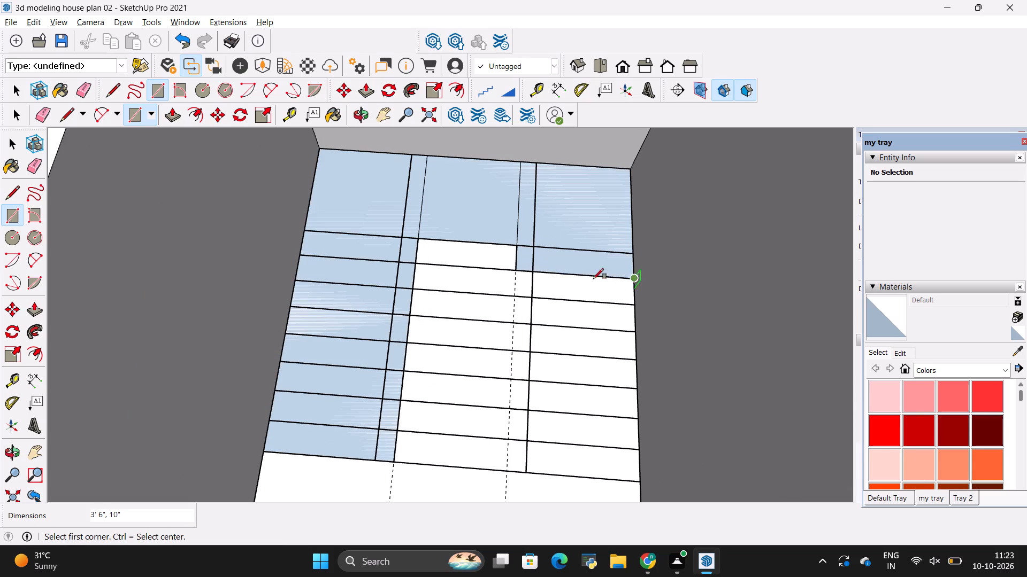
left_click(514, 271)
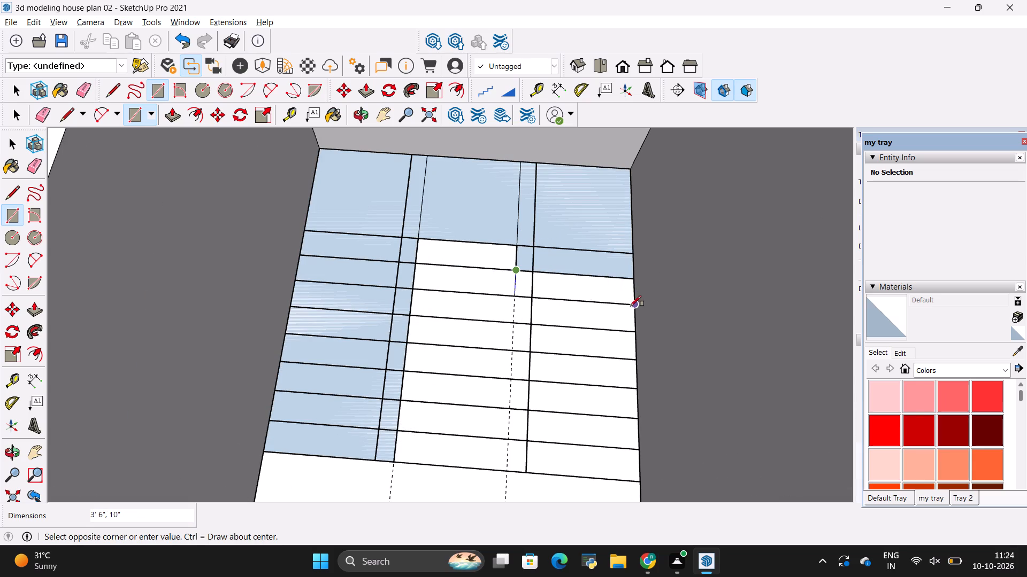
left_click(631, 307)
left_click(515, 297)
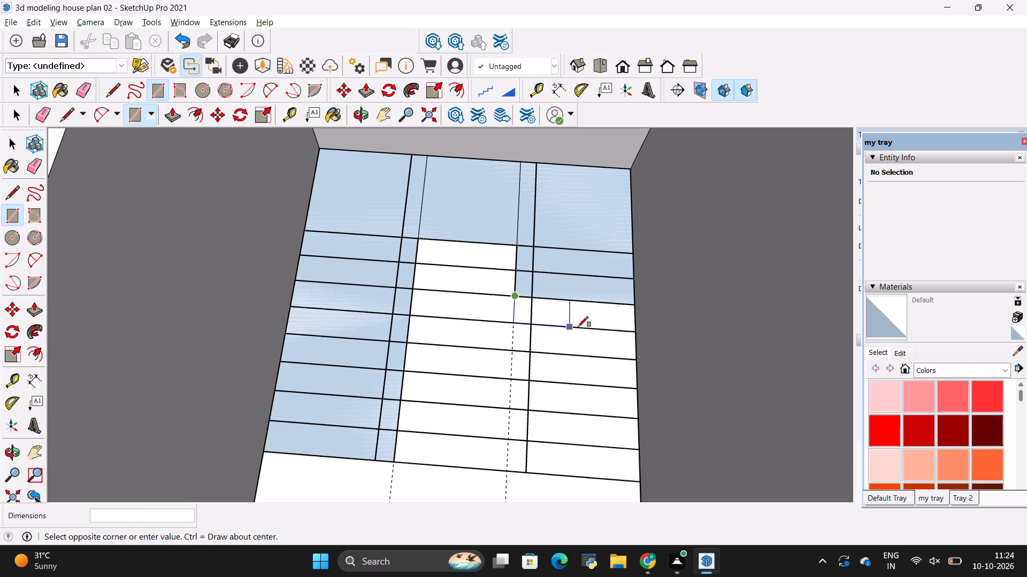
left_click(635, 331)
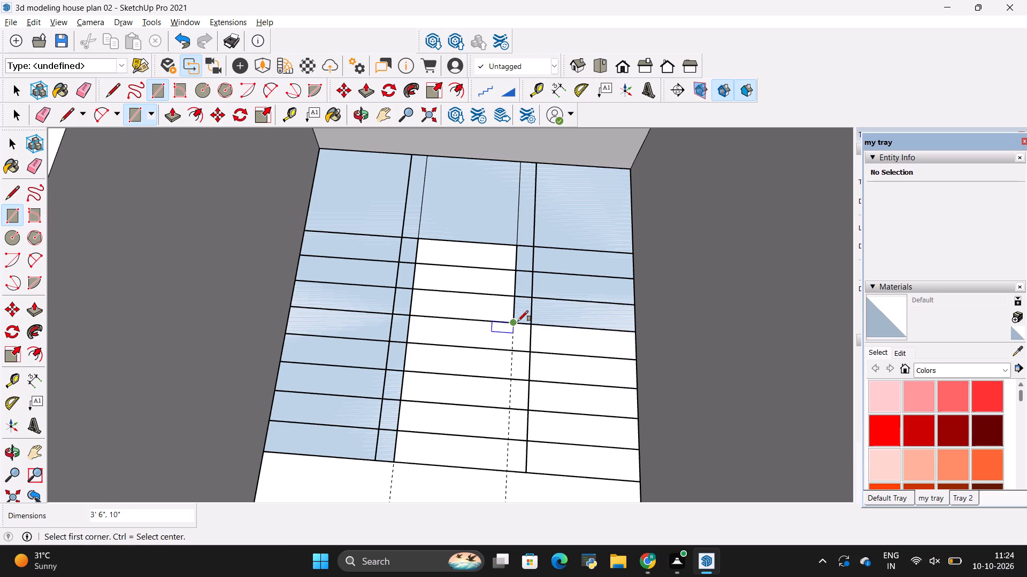
left_click(517, 321)
left_click(637, 362)
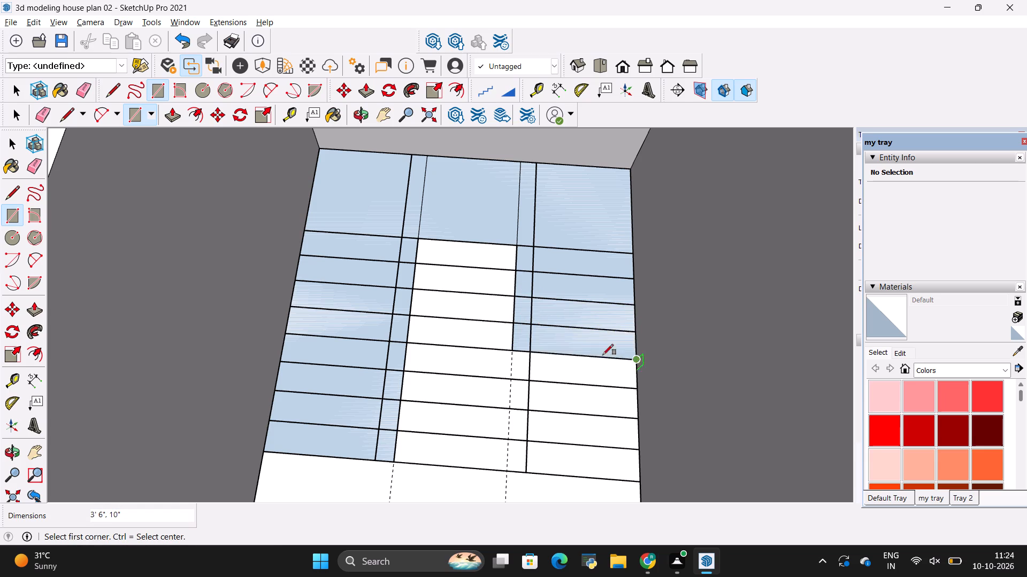
Draw the last four 3'6" by 10" tread rectangles of the second flight, down to the plan's final step line.
scroll(561, 302, "down", 3)
scroll(569, 373, "up", 4)
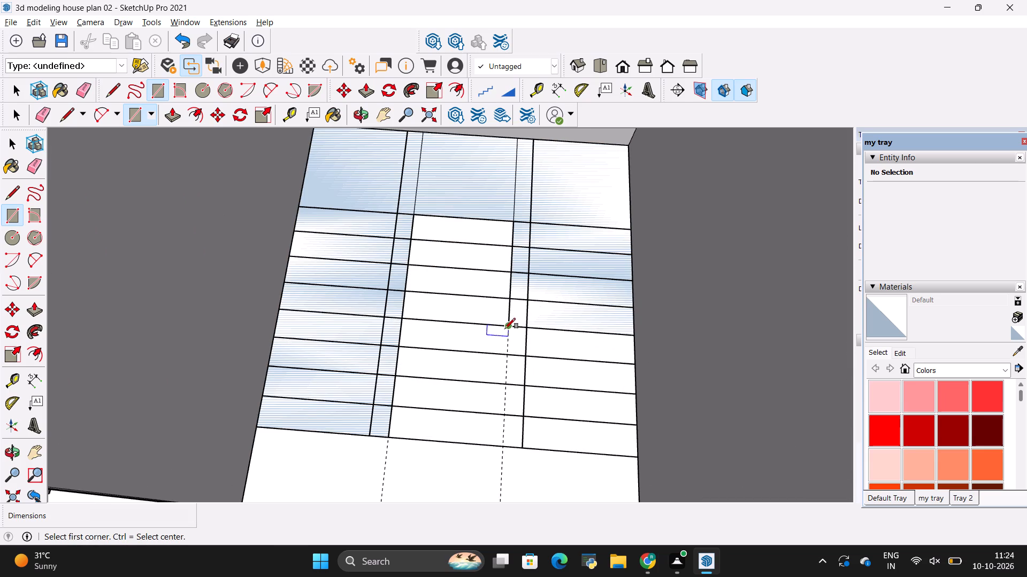
left_click(509, 326)
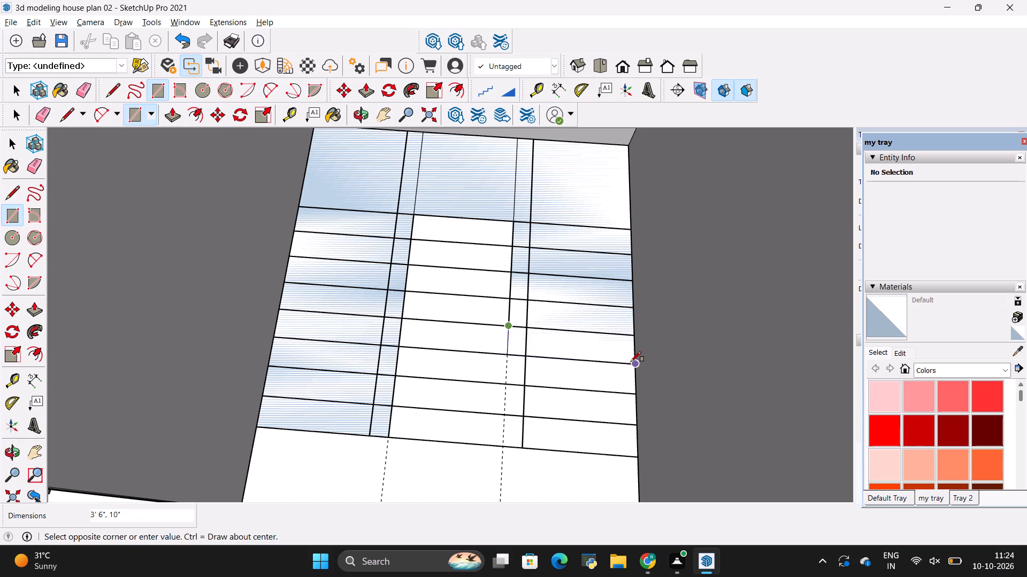
left_click(630, 362)
left_click(505, 355)
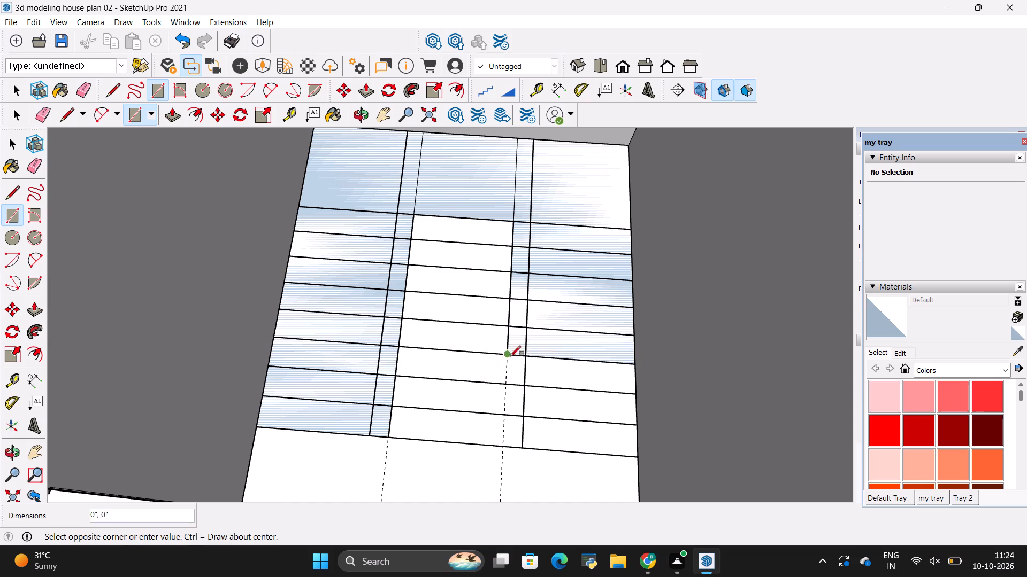
left_click(632, 396)
scroll(485, 295, "down", 4)
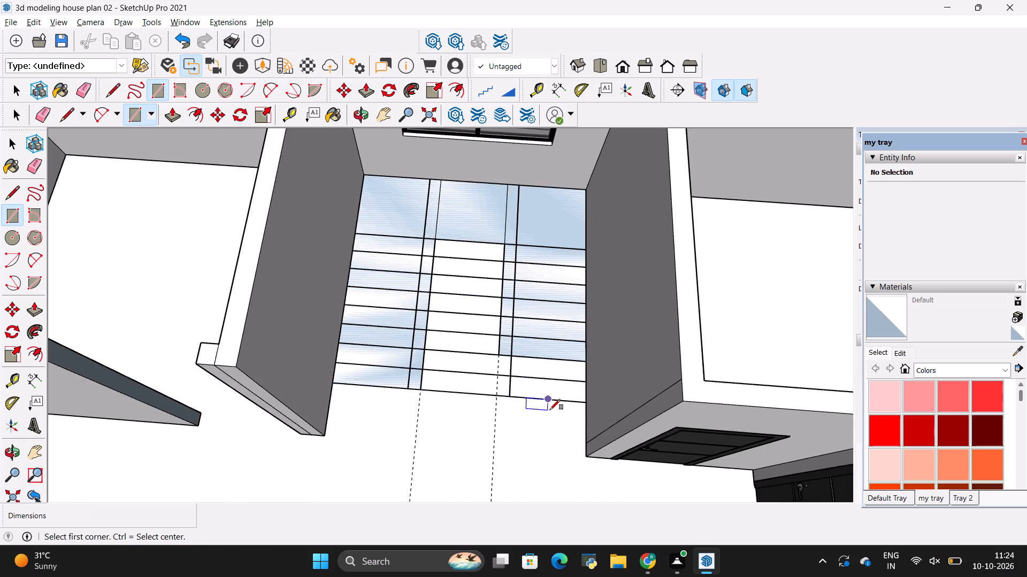
scroll(550, 410, "up", 6)
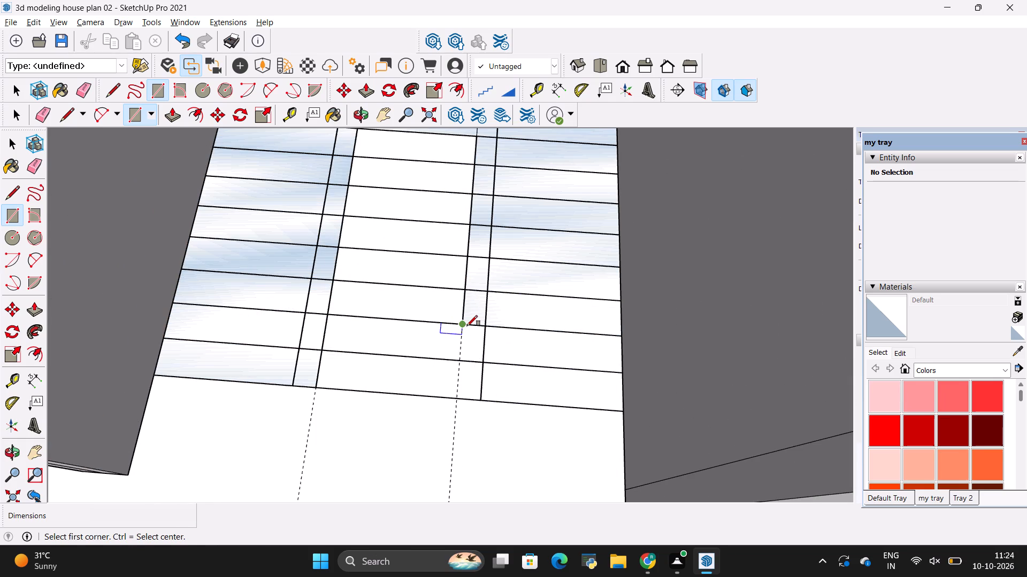
left_click(466, 326)
left_click(625, 369)
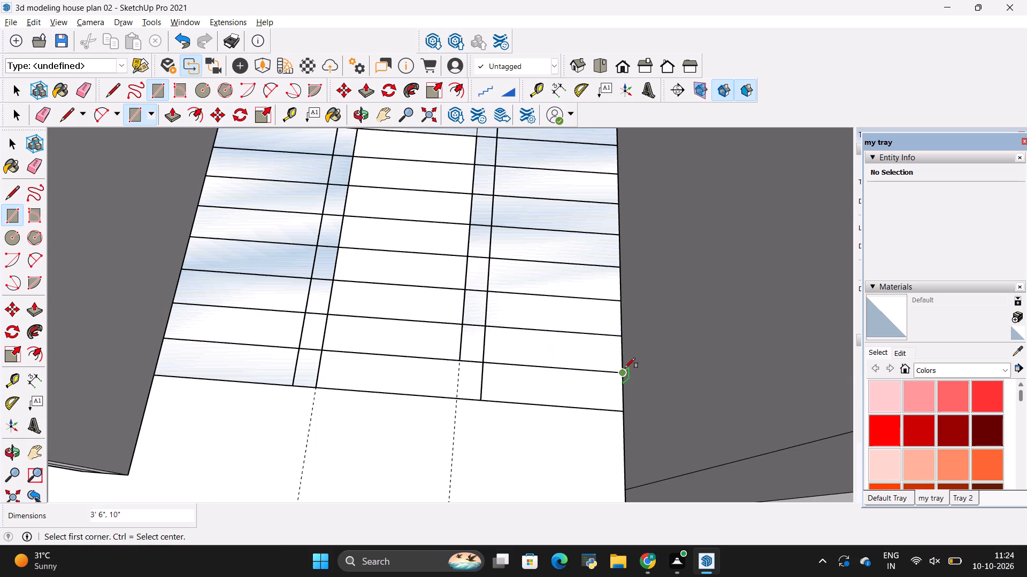
left_click(463, 362)
left_click(619, 409)
Erase the old thick-lined stair grid that overlaps the newly drawn treads and landing.
scroll(446, 388, "down", 4)
scroll(478, 361, "up", 3)
key("space")
scroll(476, 287, "up", 2)
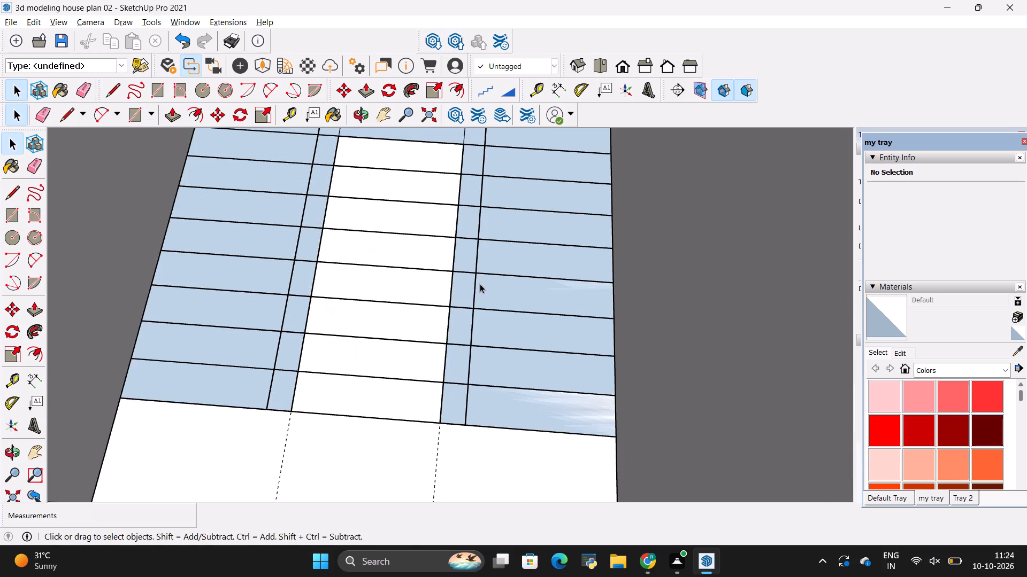
key("e")
left_click_drag(490, 285, 467, 294)
Erase the two dashed guide lines running from the staircase across the hall floor.
scroll(472, 298, "down", 13)
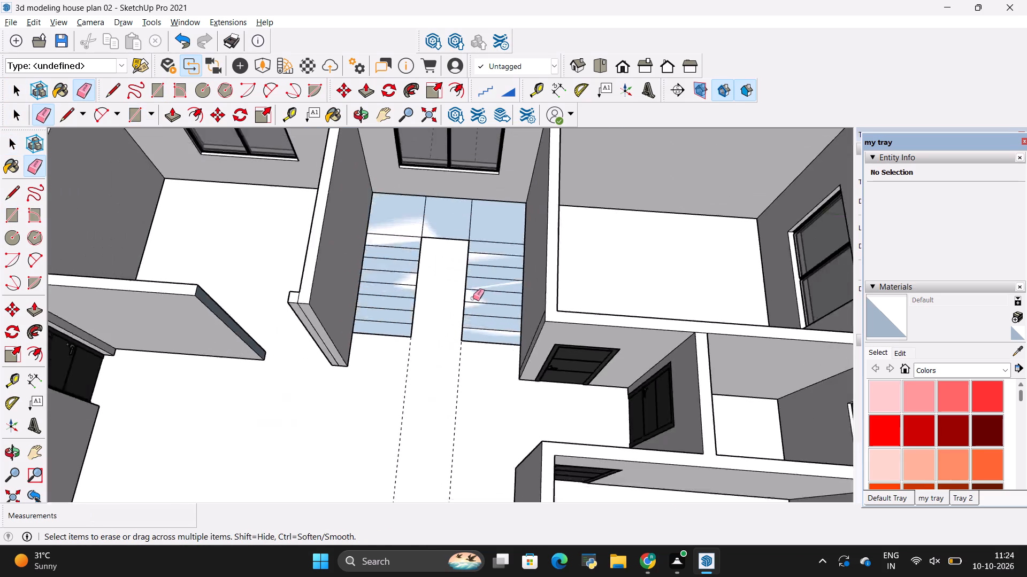
scroll(473, 298, "down", 9)
middle_click_drag(465, 329, 462, 297)
scroll(442, 352, "up", 3)
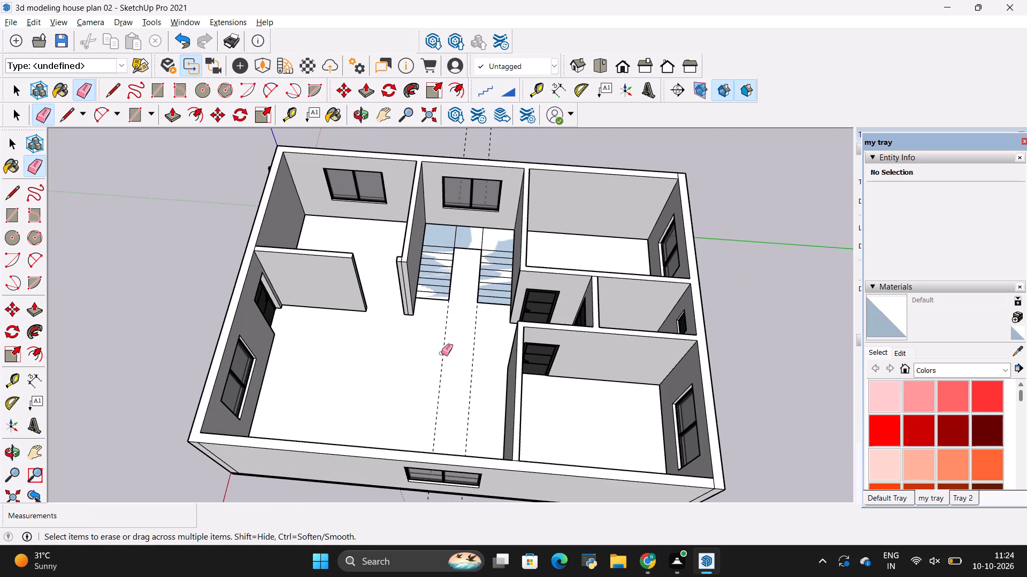
key("e")
left_click_drag(426, 361, 484, 381)
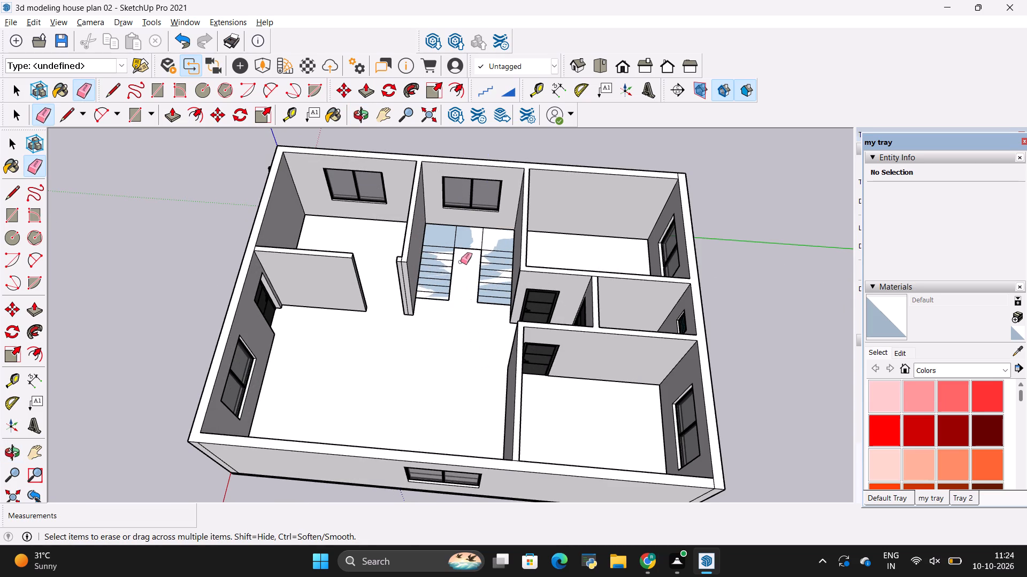
Select the entire U-shaped tread and landing layout and move it out of the house onto the open ground beside it.
scroll(461, 260, "up", 9)
key("space")
triple_click(472, 218)
left_click(471, 221)
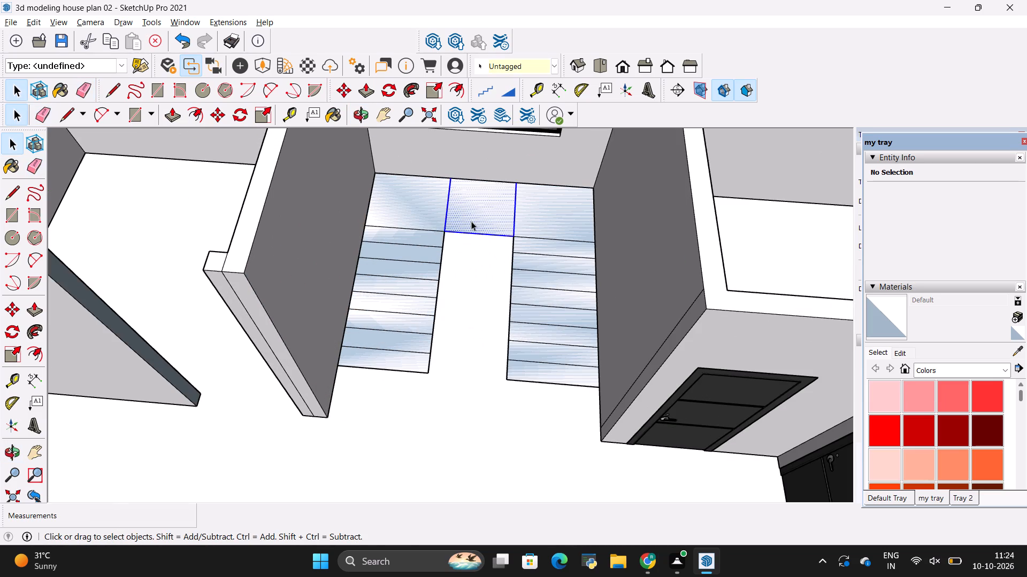
key("m")
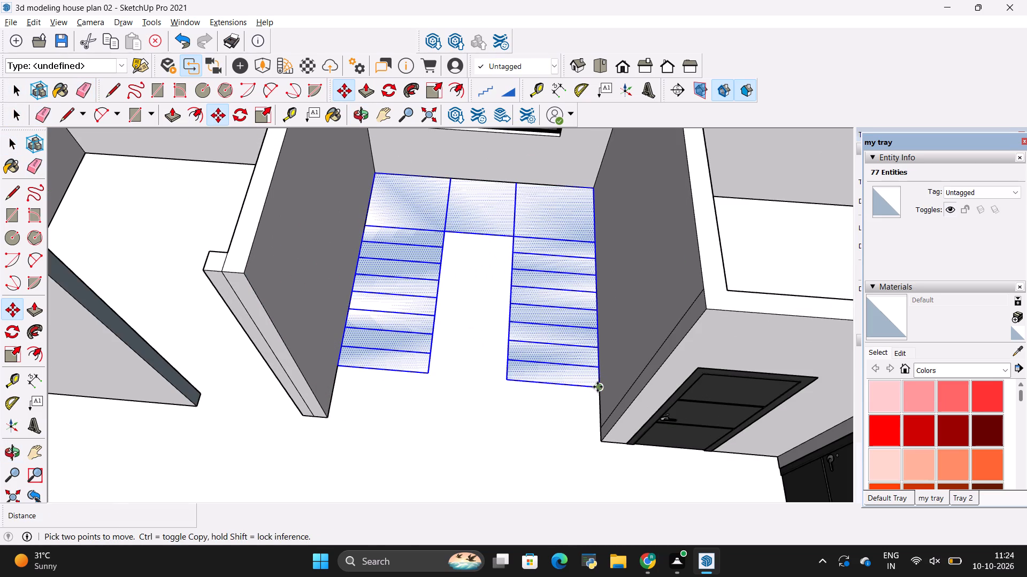
left_click(597, 387)
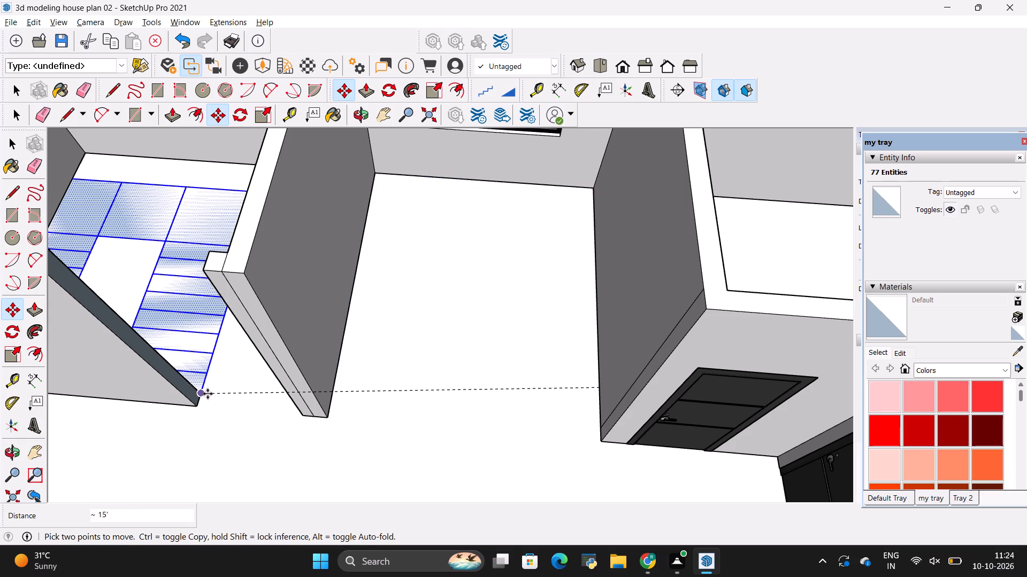
scroll(473, 361, "down", 8)
scroll(328, 348, "up", 1)
scroll(328, 348, "down", 10)
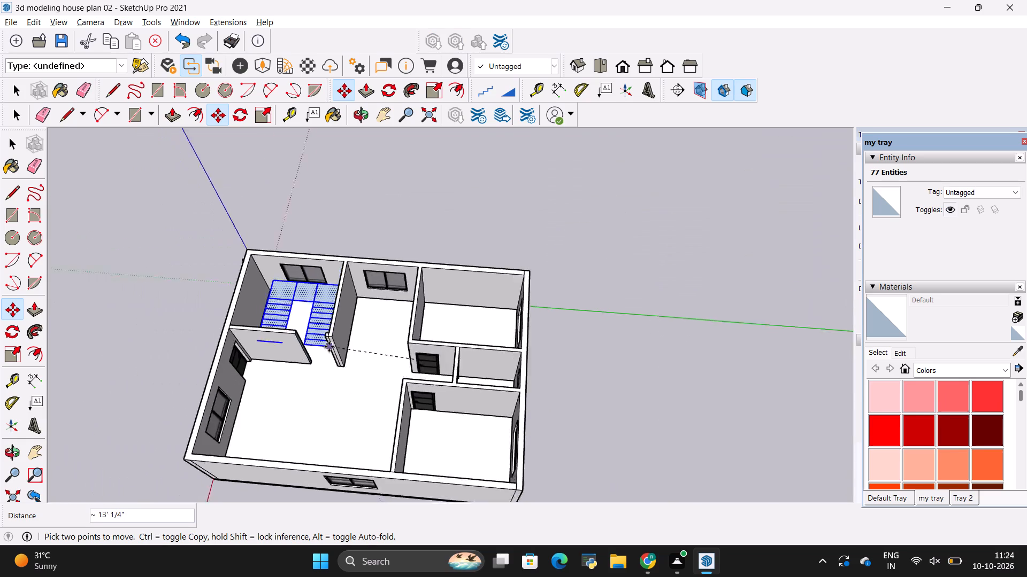
scroll(329, 347, "down", 3)
left_click(565, 414)
scroll(519, 441, "up", 9)
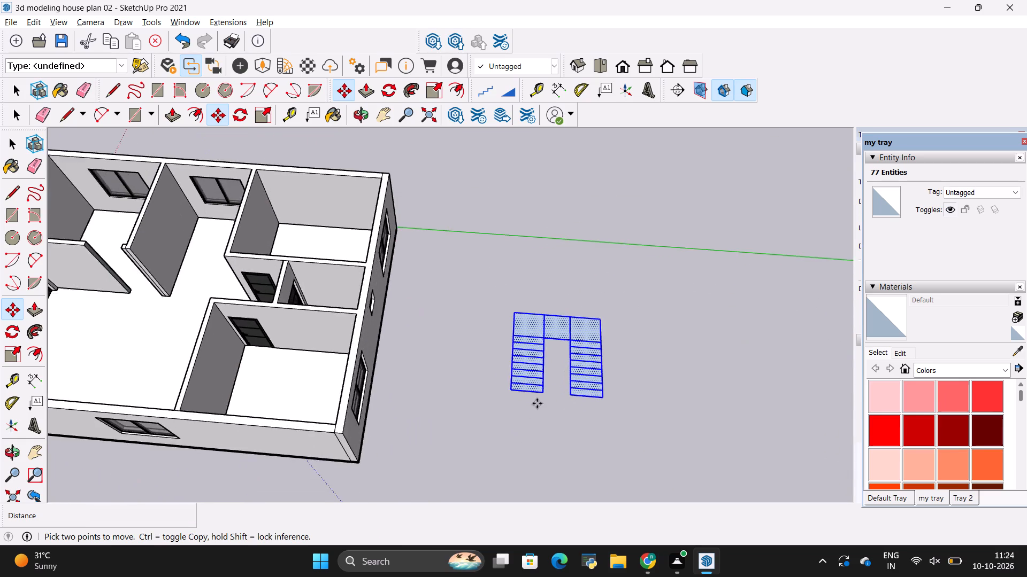
Shift the tread and landing layout about 8' nearer to the house's exterior wall.
scroll(537, 403, "up", 4)
left_click_drag(656, 132, 851, 159)
scroll(292, 93, "down", 4)
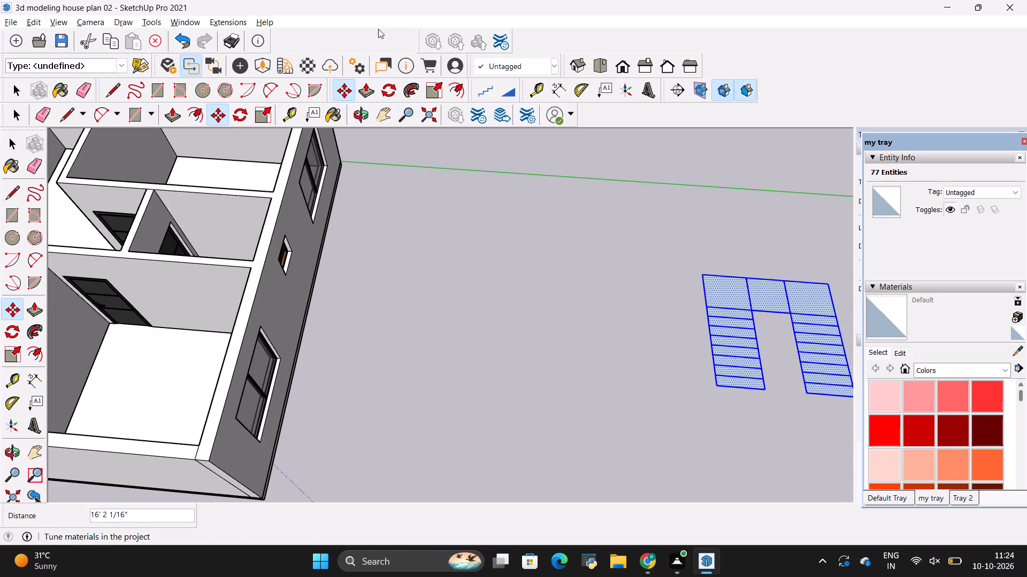
scroll(460, 0, "down", 4)
scroll(27, 204, "down", 1)
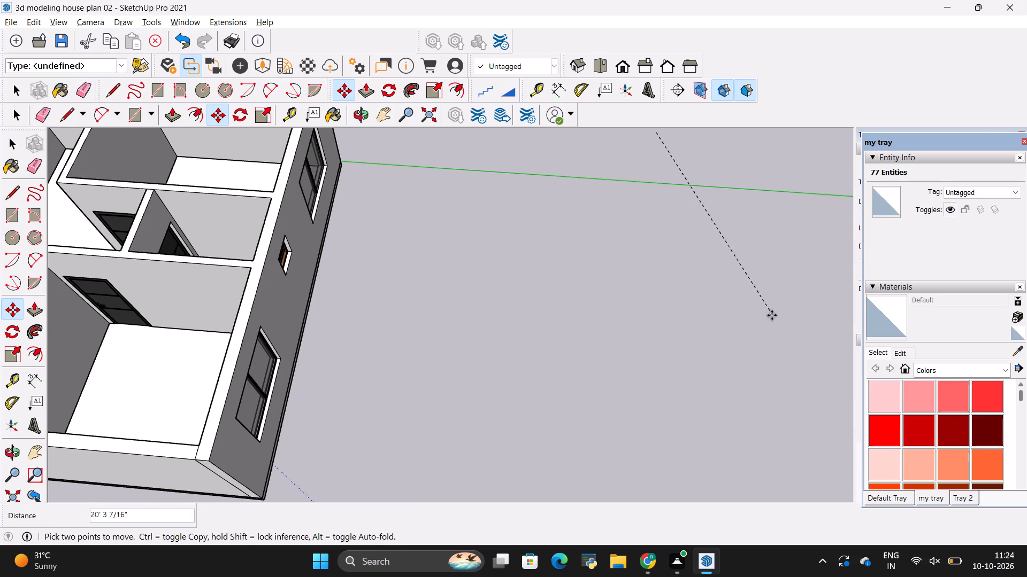
left_click(588, 167)
Generate the slab staircase with handrails and balusters from the selected tread and landing faces, using Make Stair with a raise of 6.33".
scroll(430, 398, "down", 5)
scroll(464, 486, "up", 5)
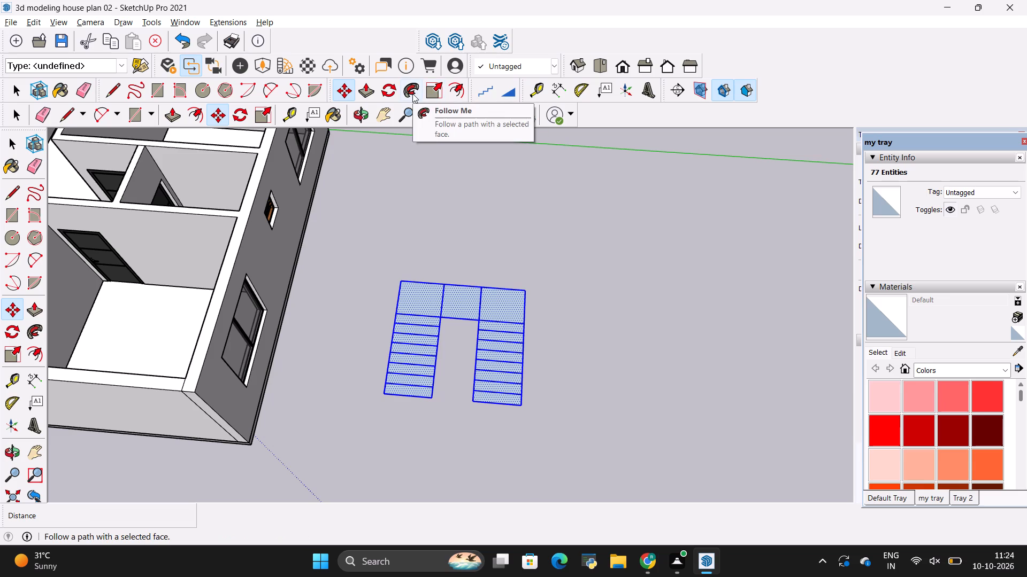
scroll(437, 454, "down", 3)
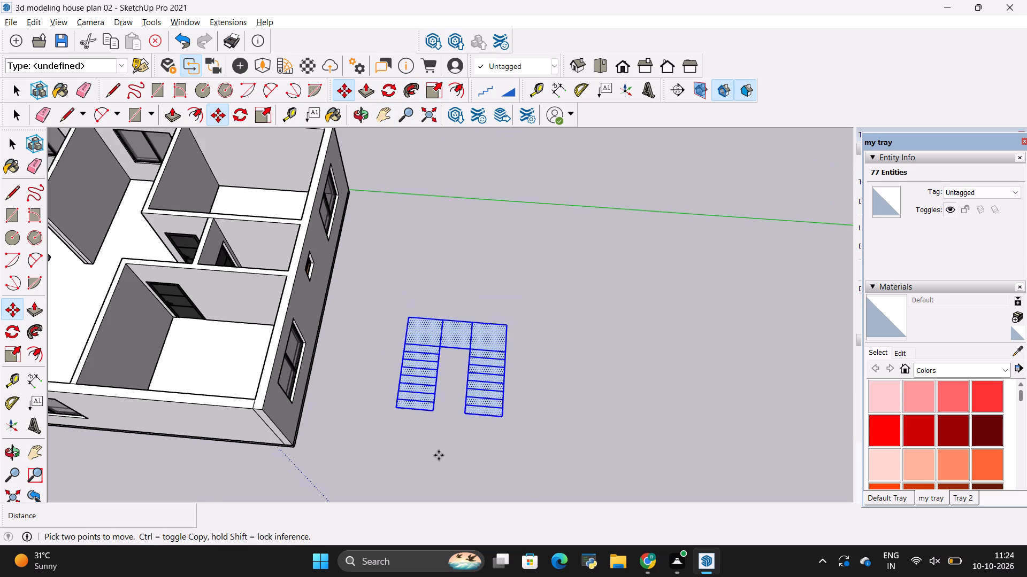
middle_click_drag(439, 452, 461, 440)
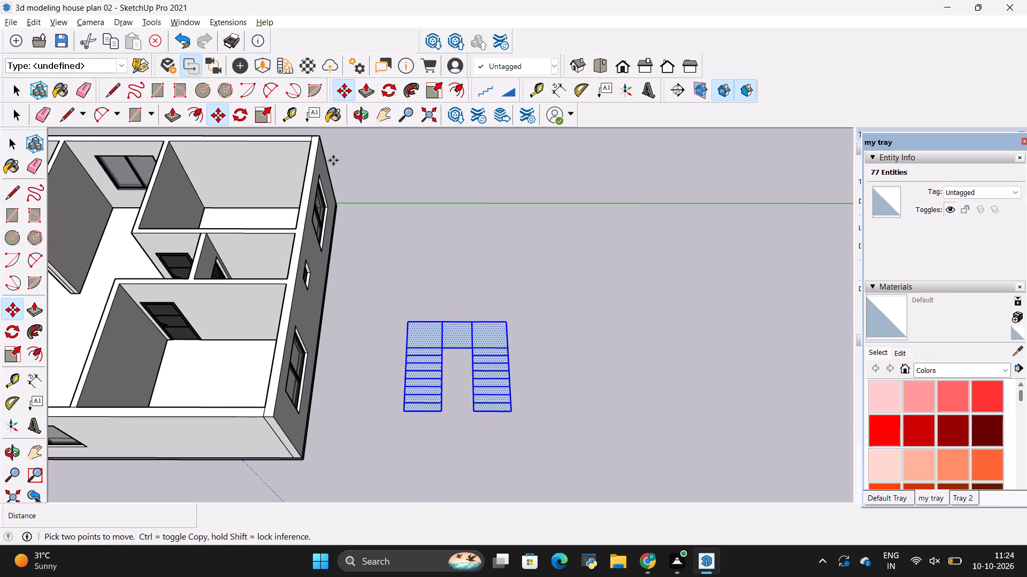
scroll(334, 163, "down", 3)
scroll(327, 147, "up", 3)
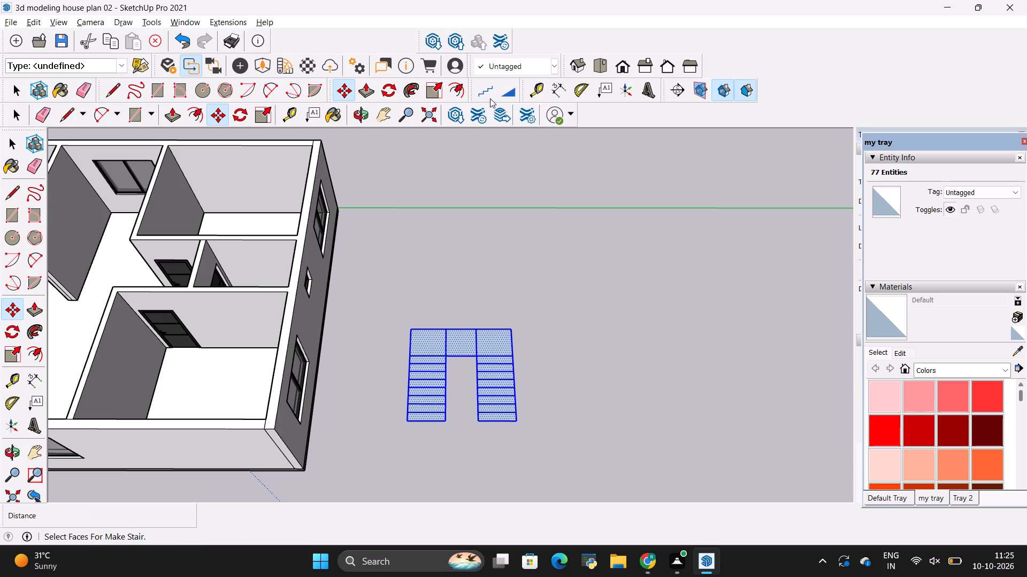
left_click(486, 97)
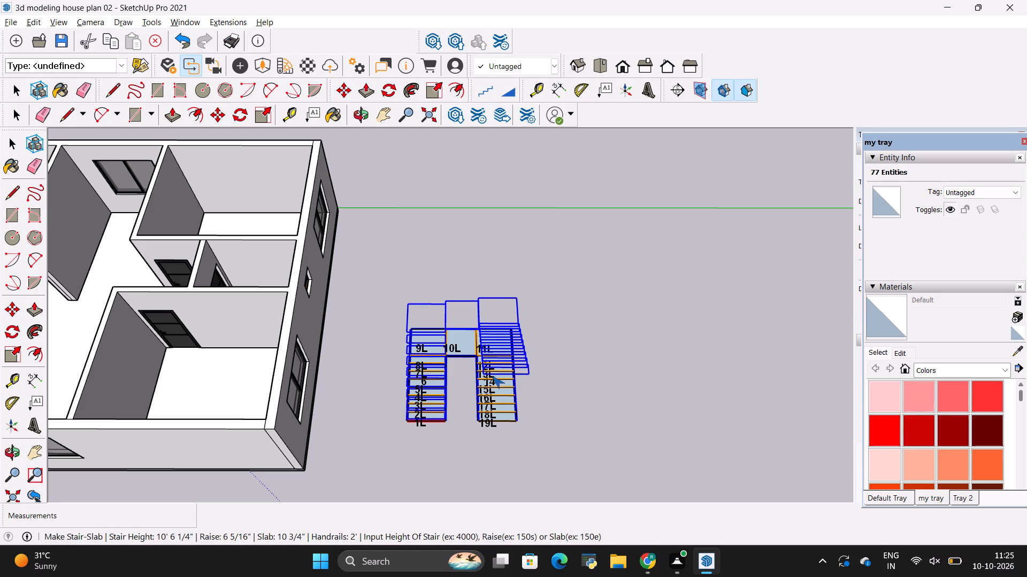
right_click(492, 376)
left_click(516, 368)
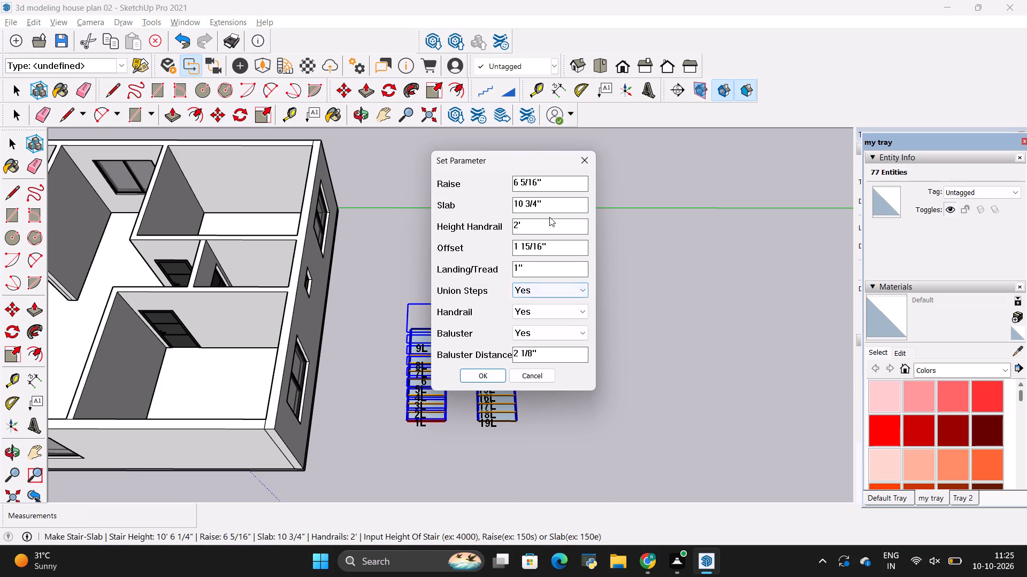
left_click(555, 181)
key("BackSpace")
key("BackSpace")
key("BackSpace")
key("BackSpace")
key("BackSpace")
key("BackSpace")
key("BackSpace")
type("6.33")
key("Return")
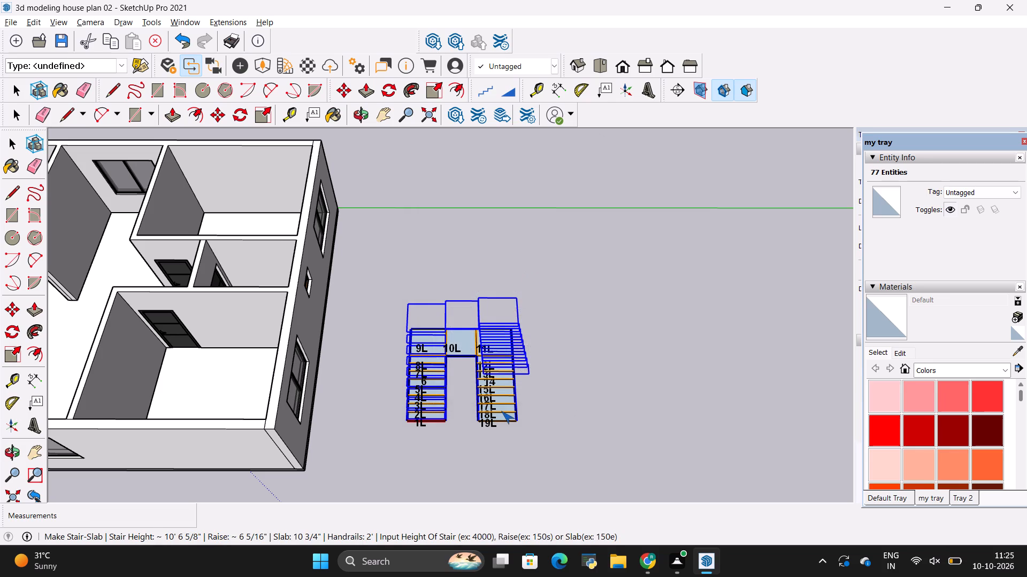
scroll(501, 412, "up", 7)
scroll(479, 340, "down", 5)
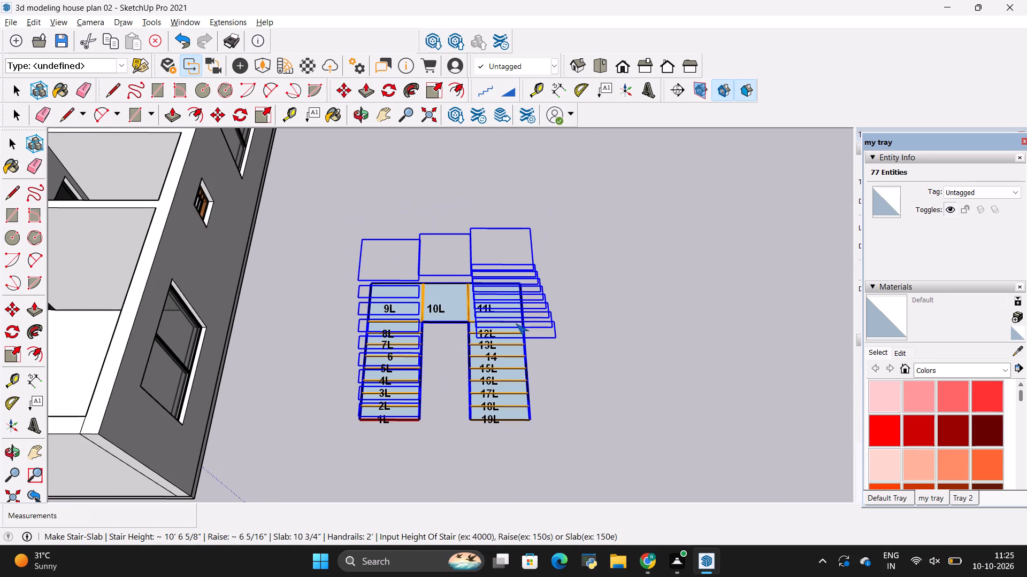
key("Return")
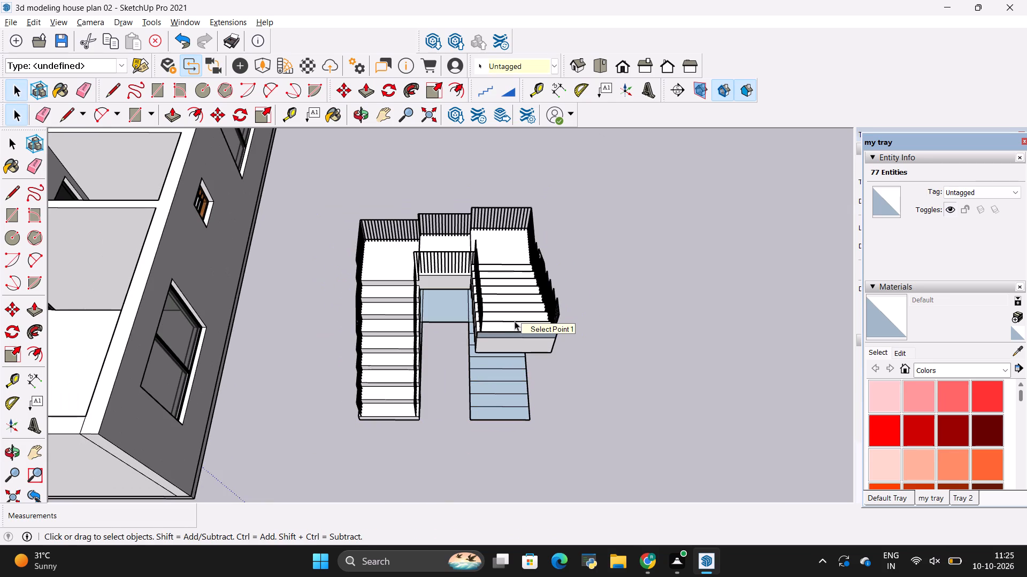
Inside the stair group, erase the extra riser face and its leftover edges at the top end of the second flight.
scroll(517, 324, "down", 6)
scroll(523, 340, "up", 17)
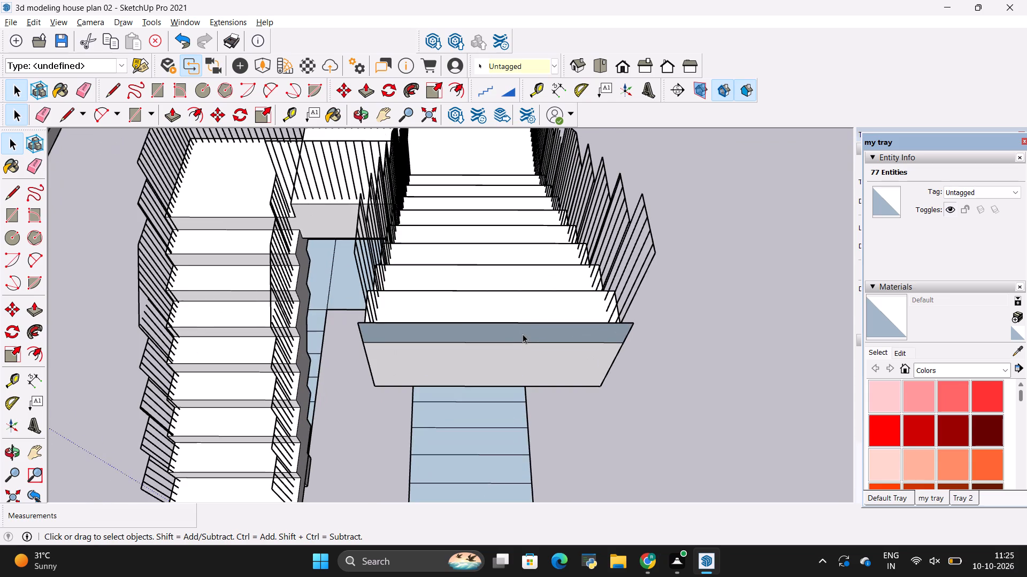
double_click(523, 334)
middle_click_drag(595, 347, 287, 383)
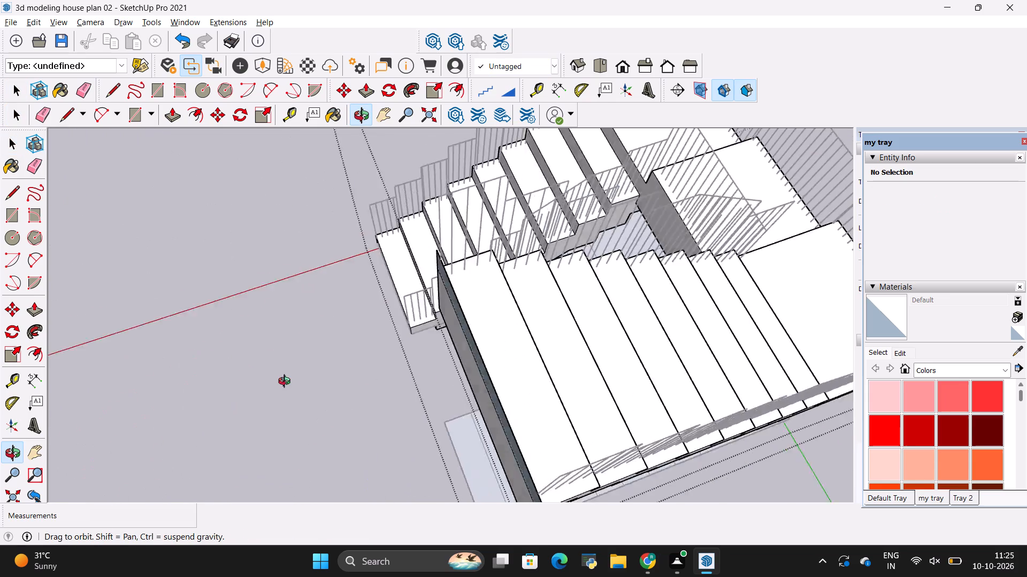
middle_click_drag(287, 383, 174, 307)
middle_click_drag(577, 428, 363, 360)
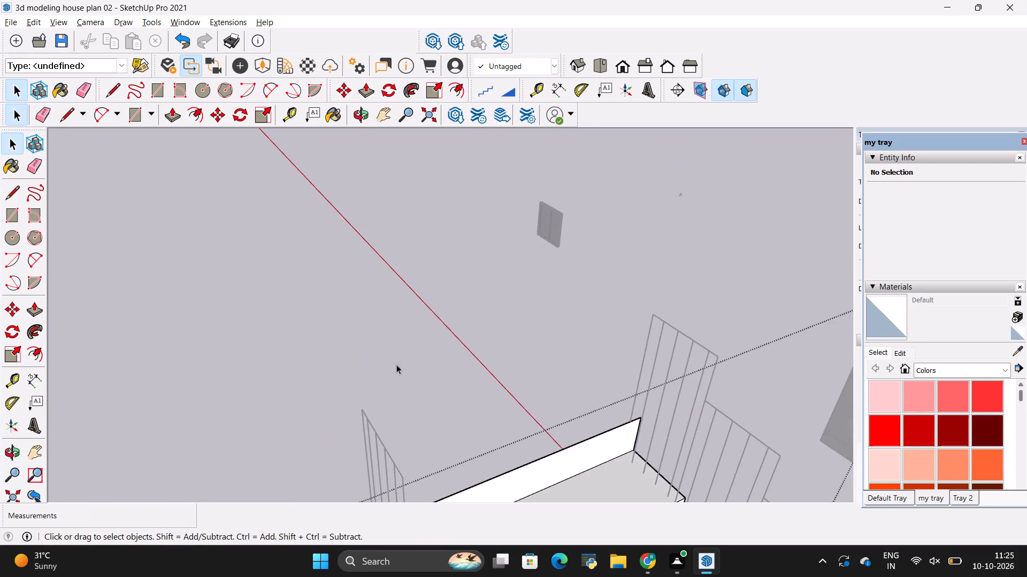
scroll(400, 360, "down", 5)
scroll(501, 485, "up", 8)
key("e")
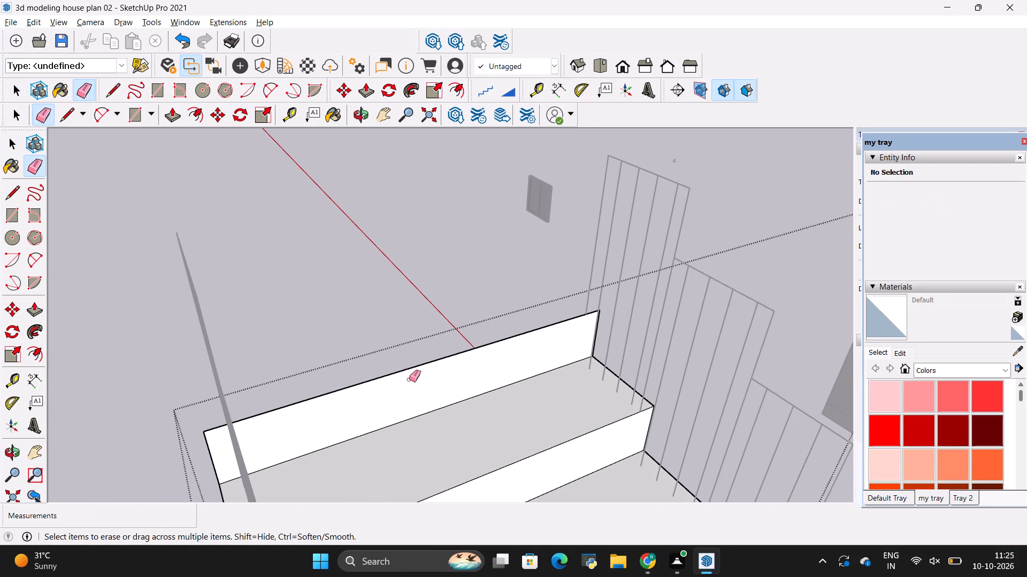
key("space")
double_click(405, 387)
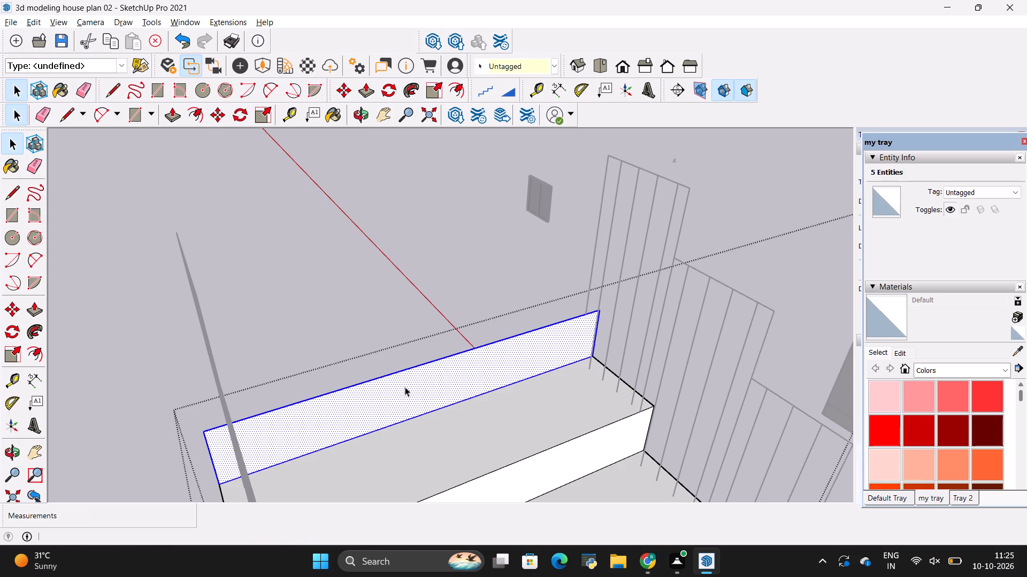
key("e")
left_click_drag(400, 360, 405, 378)
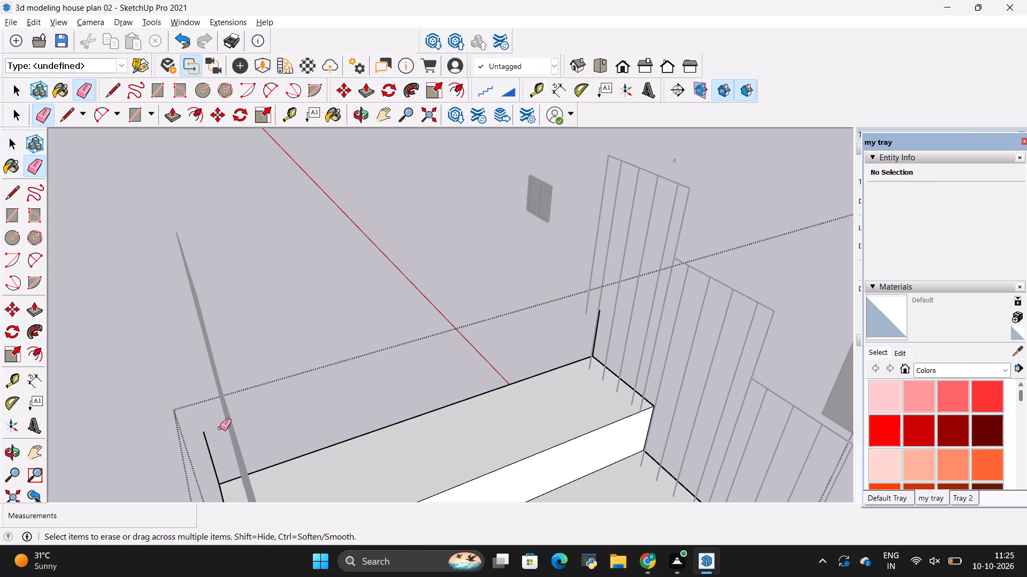
left_click(211, 445)
scroll(609, 340, "up", 3)
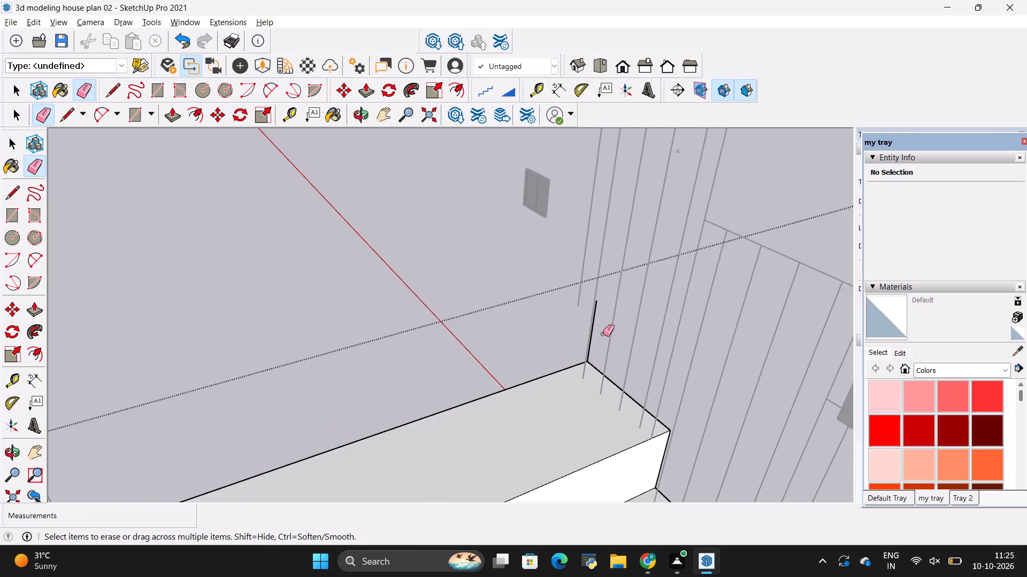
scroll(603, 334, "up", 7)
left_click_drag(615, 322, 614, 327)
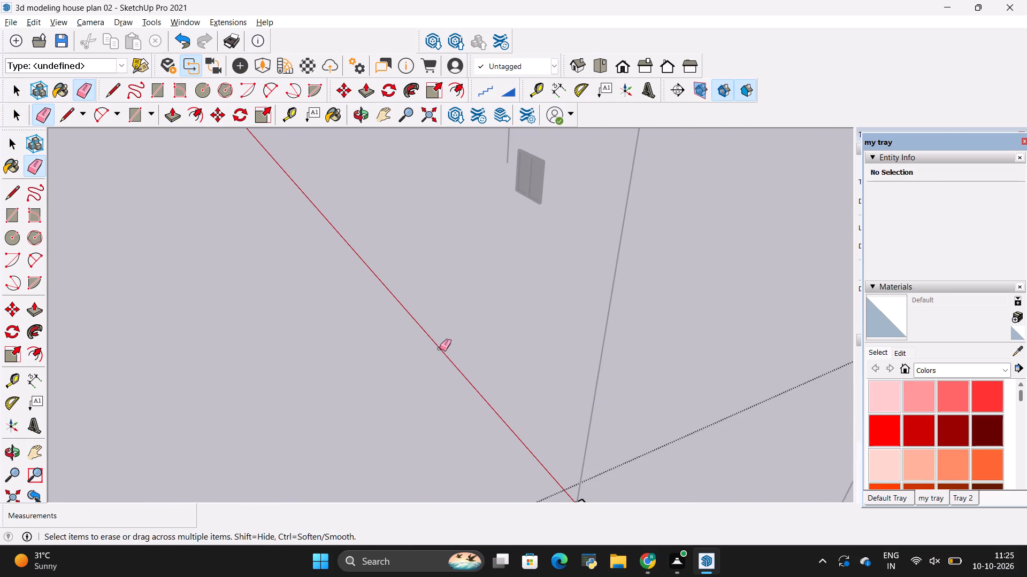
key("space")
left_click(387, 352)
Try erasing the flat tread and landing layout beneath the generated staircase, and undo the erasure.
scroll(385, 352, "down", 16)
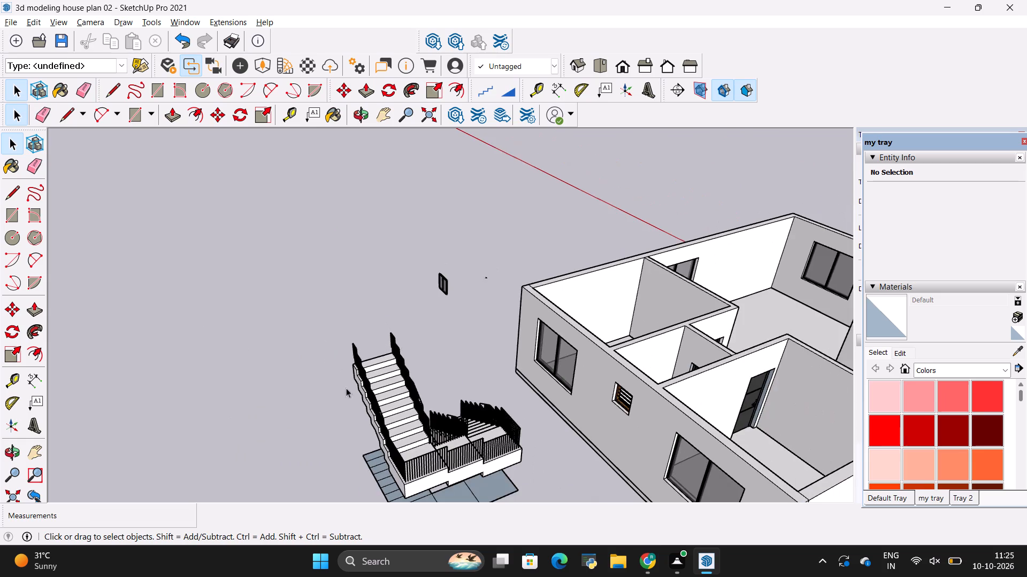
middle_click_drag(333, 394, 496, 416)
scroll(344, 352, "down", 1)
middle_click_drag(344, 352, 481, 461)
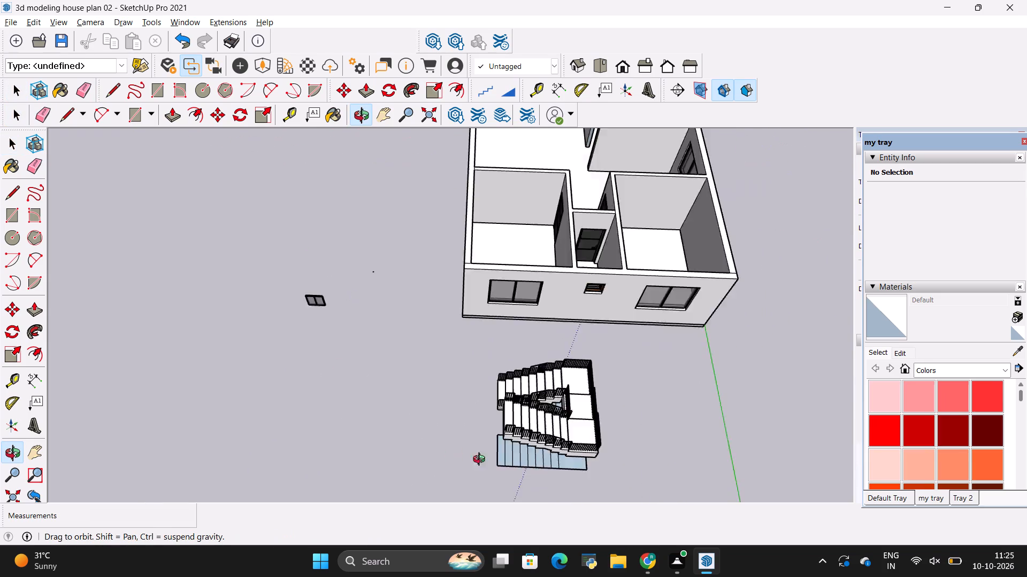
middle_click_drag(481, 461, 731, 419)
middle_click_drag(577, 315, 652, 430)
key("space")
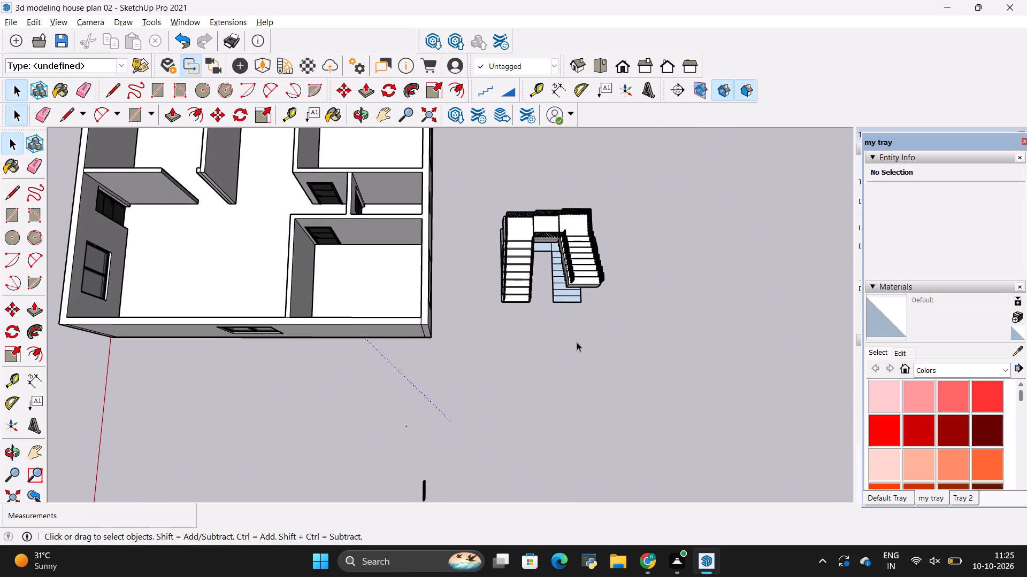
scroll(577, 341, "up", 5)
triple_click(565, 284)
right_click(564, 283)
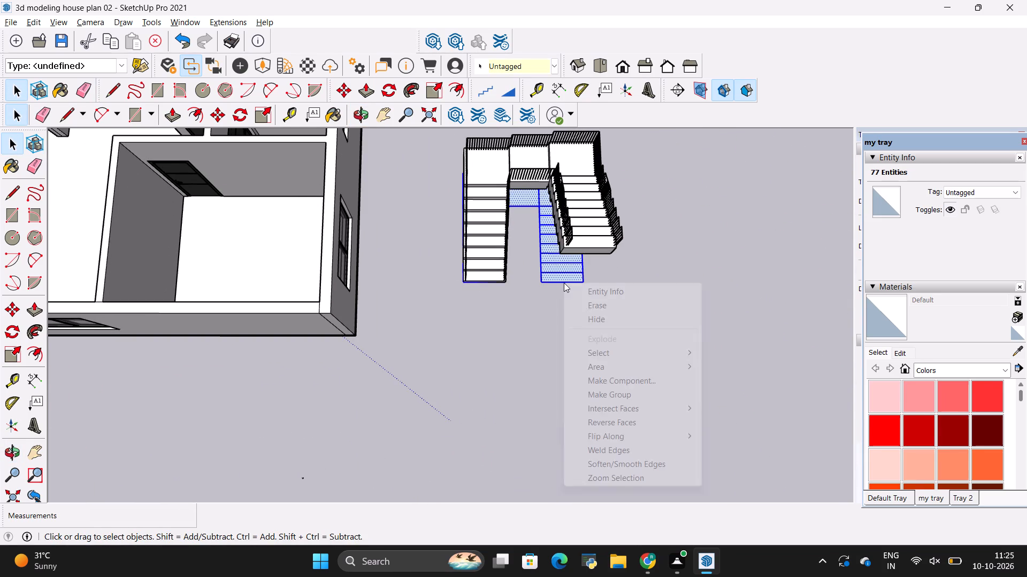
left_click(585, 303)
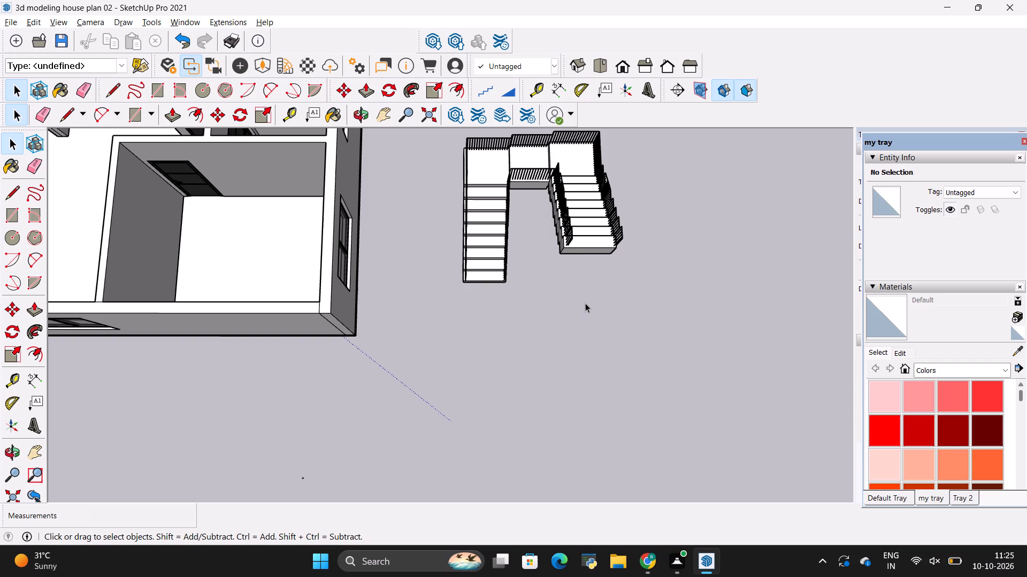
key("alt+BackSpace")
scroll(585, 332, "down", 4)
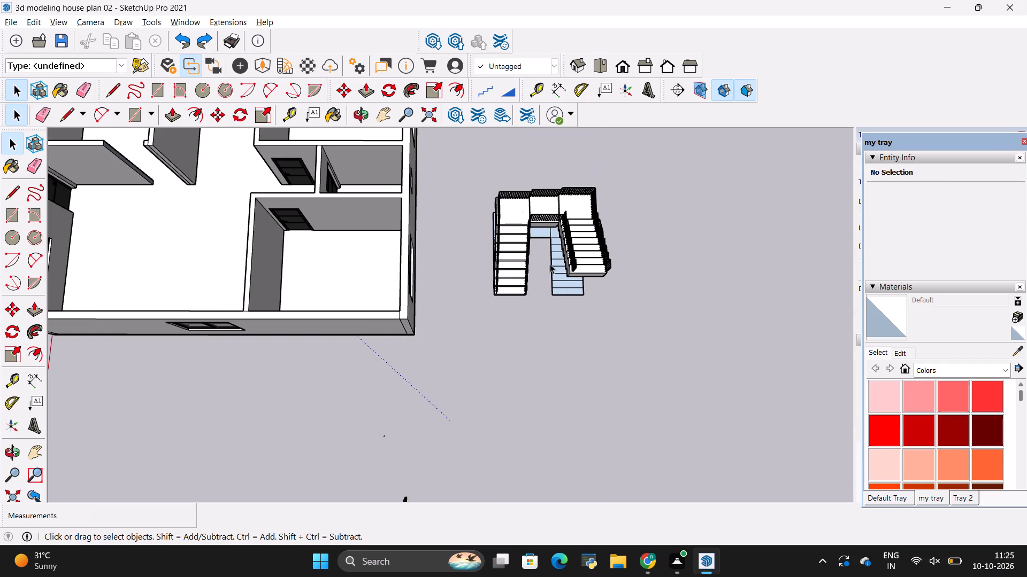
Group the generated staircase together with the flat tread and landing layout beneath it.
key("space")
left_click_drag(467, 149, 640, 403)
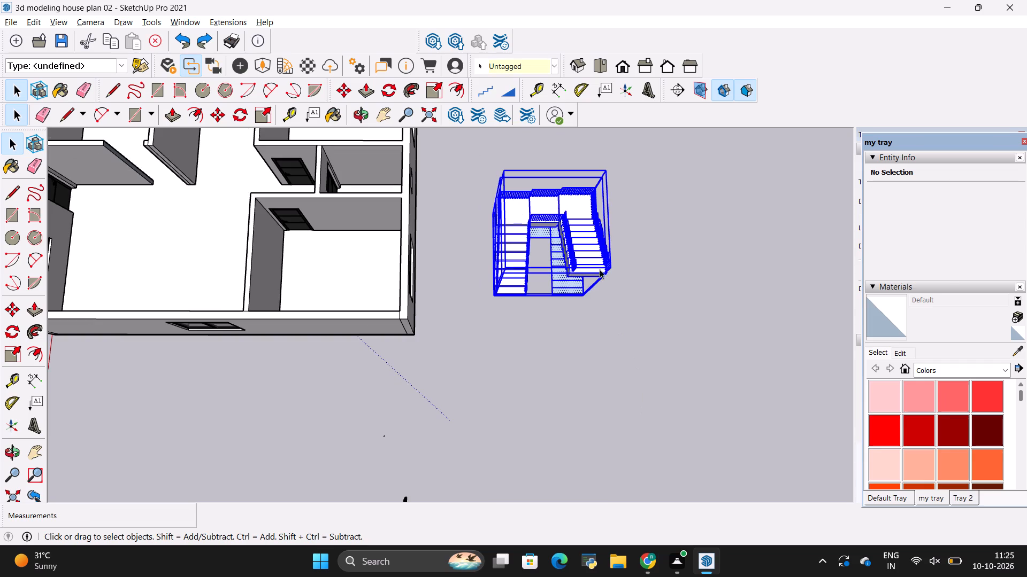
right_click(594, 263)
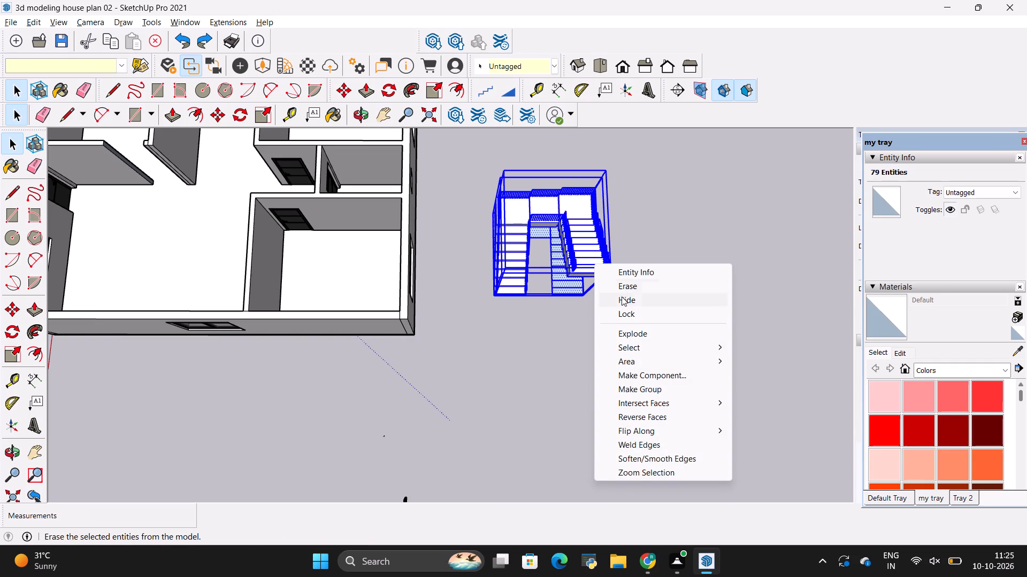
left_click(631, 393)
Move the staircase group about 37' into the house's stair bay, snapping its front bottom corner to the wall corner beside the passage door.
key("m")
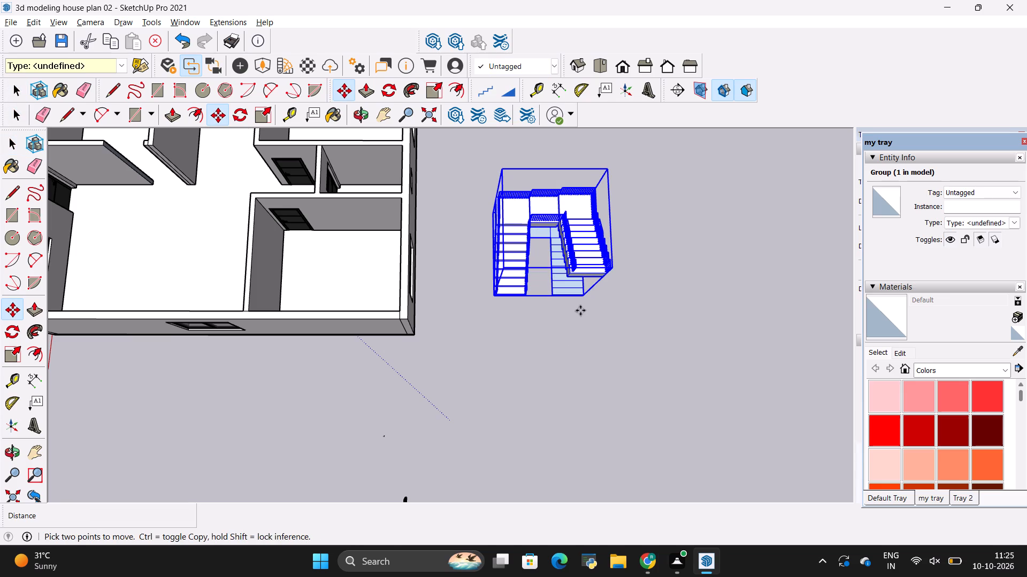
left_click_drag(580, 303, 574, 306)
scroll(613, 375, "down", 6)
scroll(408, 262, "up", 2)
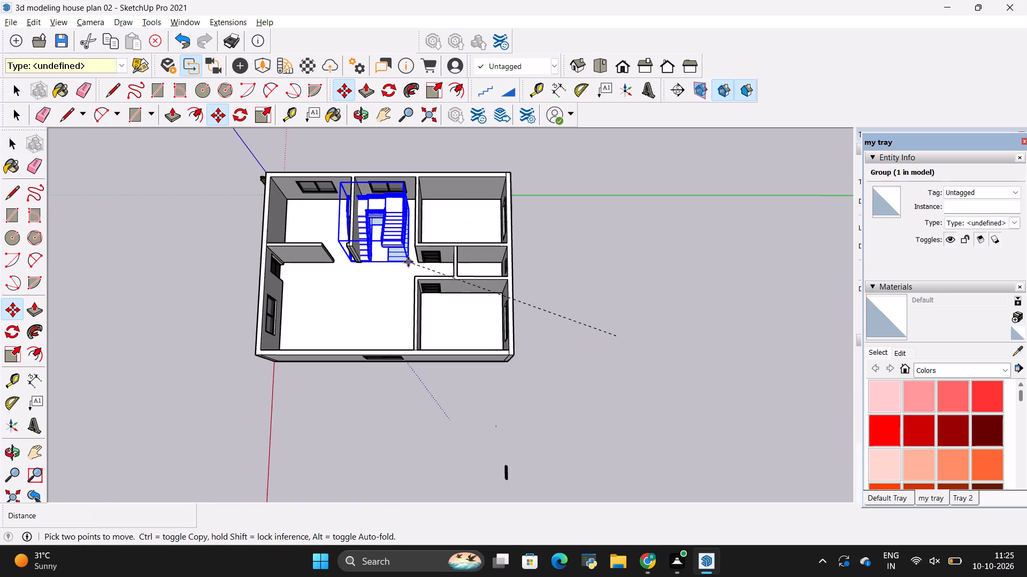
scroll(408, 262, "up", 4)
left_click(425, 260)
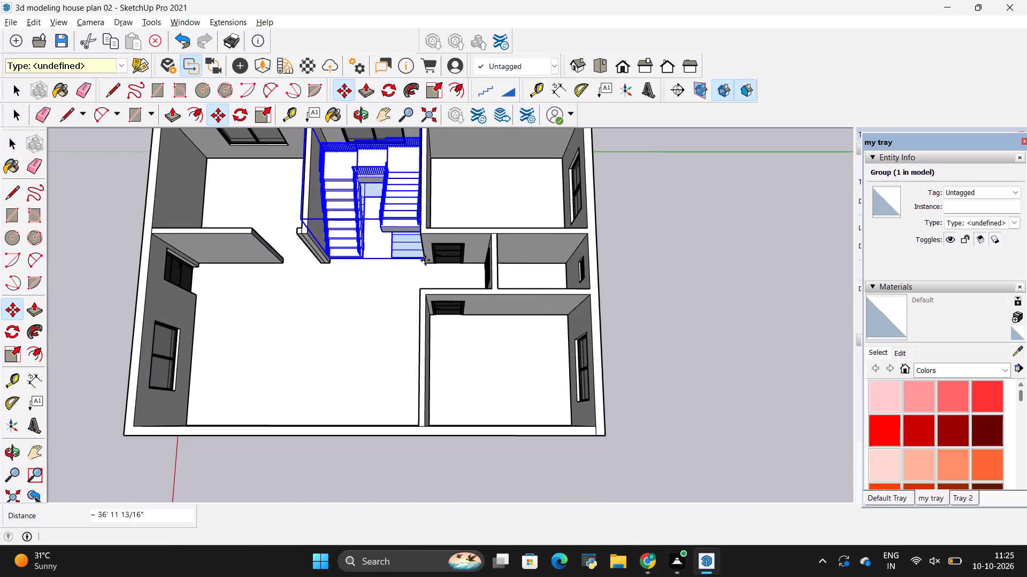
Move the staircase group down so the bottom of its first riser meets the floor at the end of the stair bay wall.
scroll(357, 247, "up", 10)
scroll(359, 319, "down", 5)
middle_click_drag(375, 320, 586, 256)
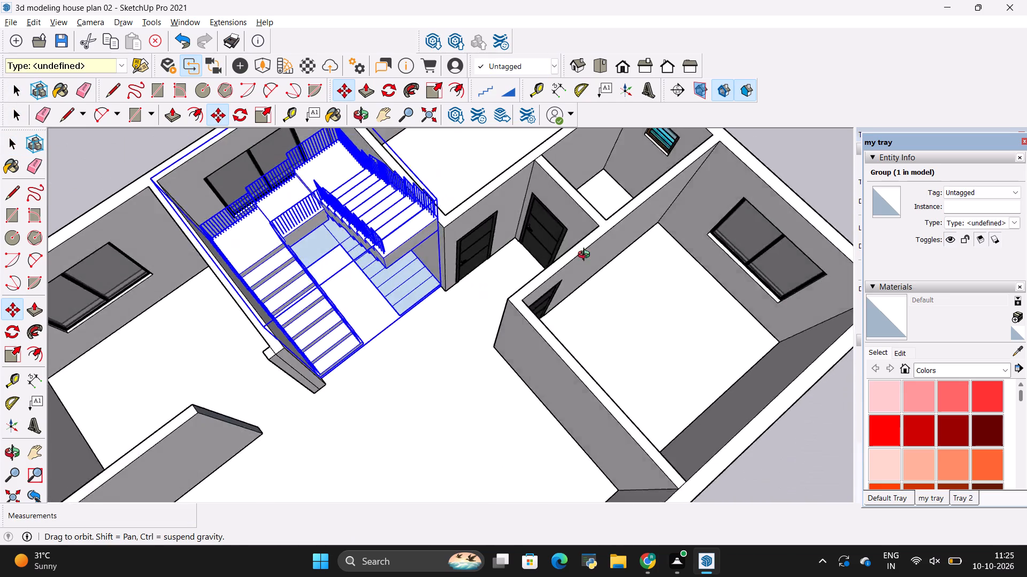
middle_click_drag(586, 256, 348, 179)
scroll(345, 280, "up", 10)
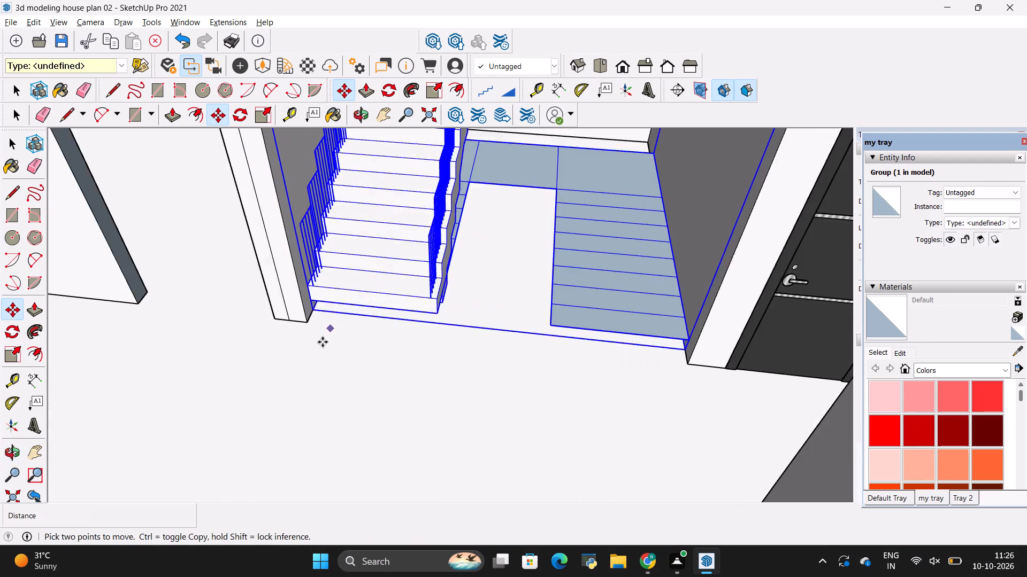
scroll(323, 342, "up", 7)
middle_click_drag(405, 348, 413, 271)
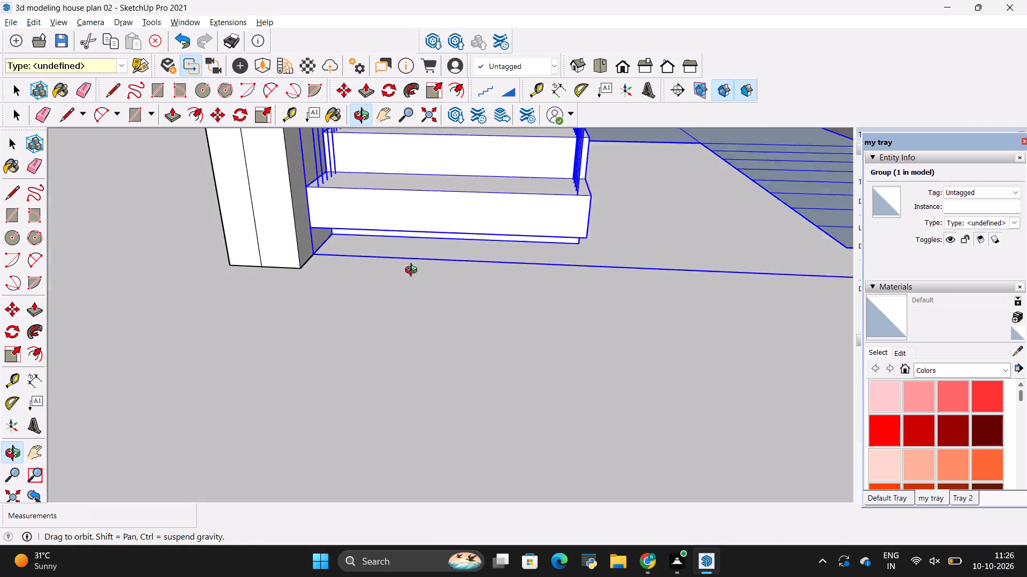
middle_click_drag(413, 271, 262, 242)
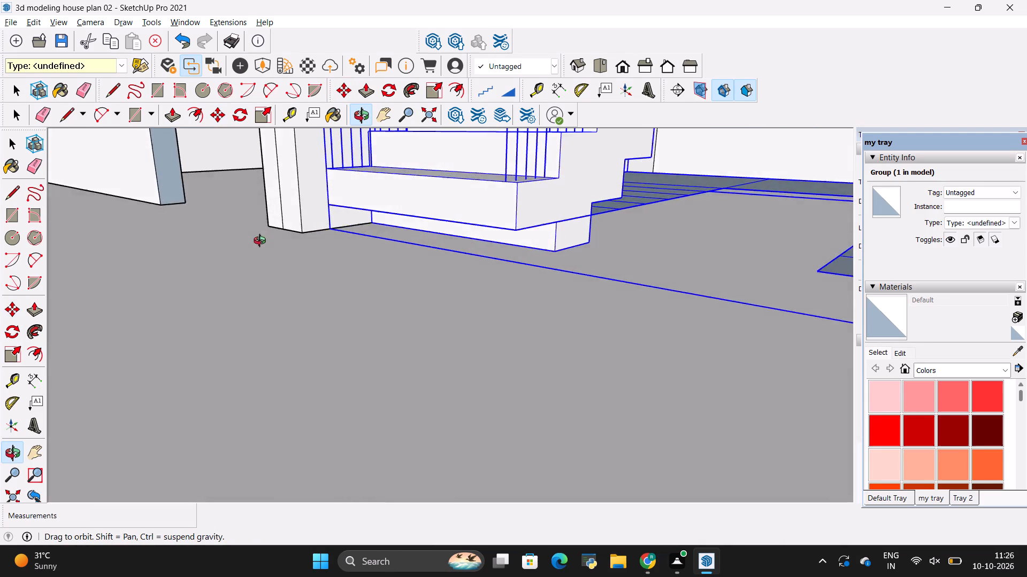
middle_click_drag(262, 242, 433, 352)
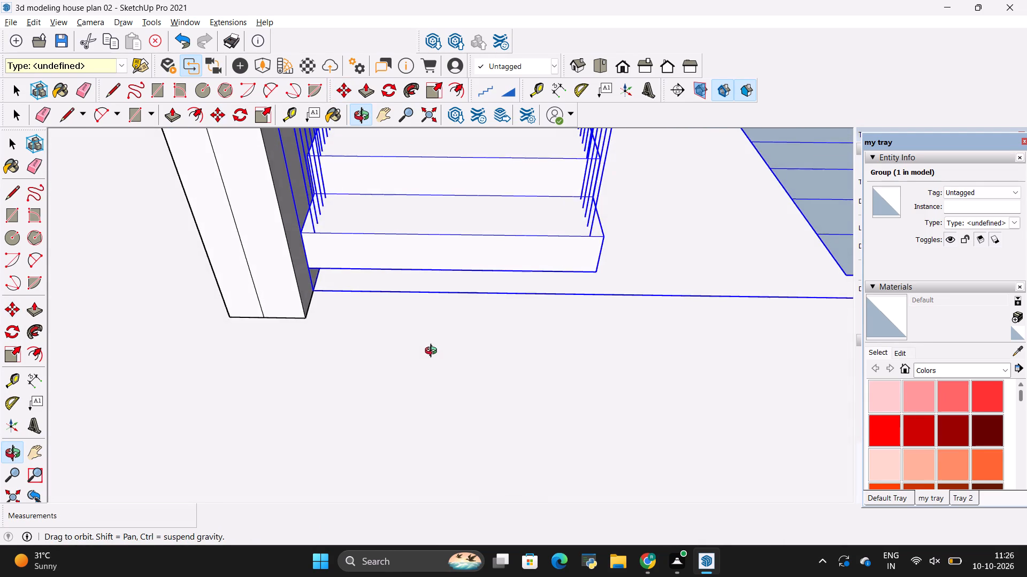
middle_click_drag(433, 352, 381, 361)
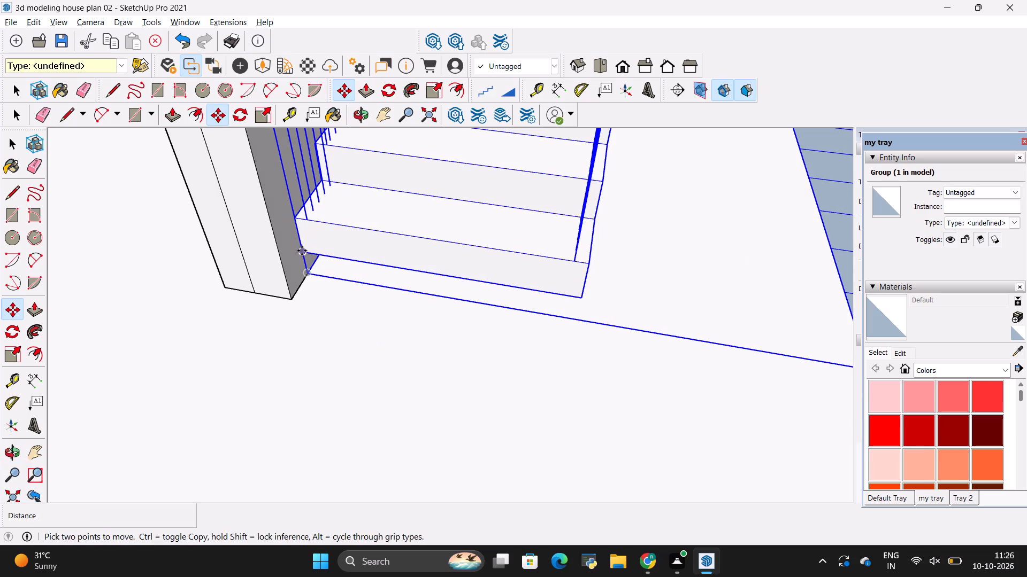
left_click(303, 251)
left_click(305, 281)
scroll(394, 370, "down", 4)
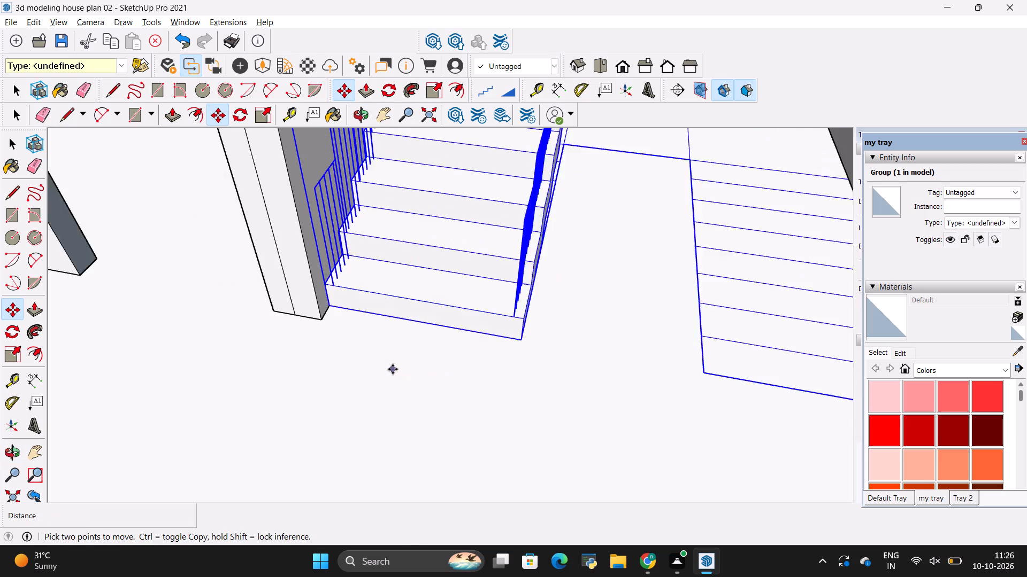
scroll(393, 369, "down", 18)
key("space")
left_click(392, 368)
Examine the placed staircase, its clearance to the surrounding walls and the flat layout beneath it.
middle_click_drag(405, 360, 410, 363)
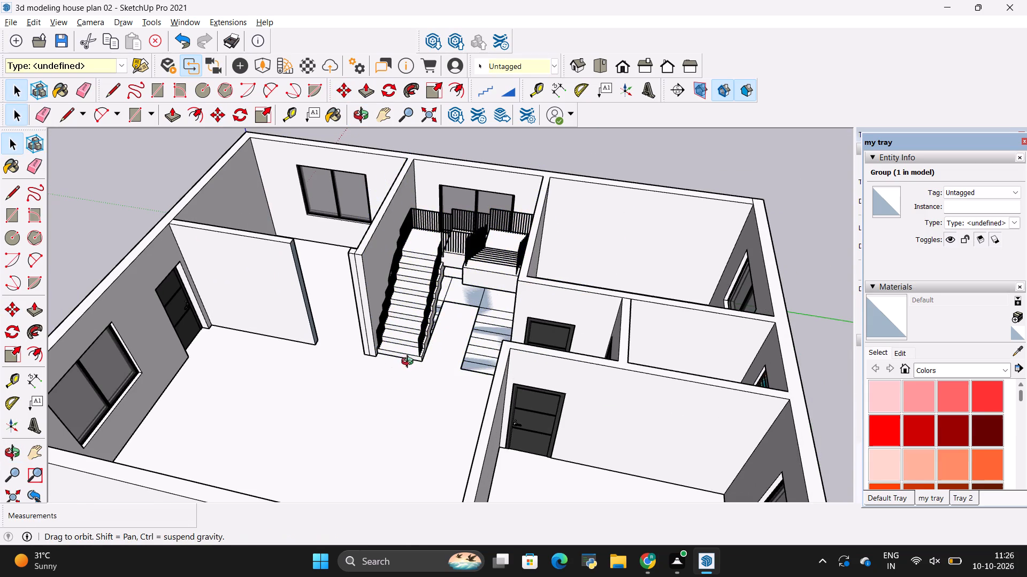
middle_click_drag(410, 363, 656, 339)
scroll(566, 217, "up", 17)
scroll(567, 179, "down", 10)
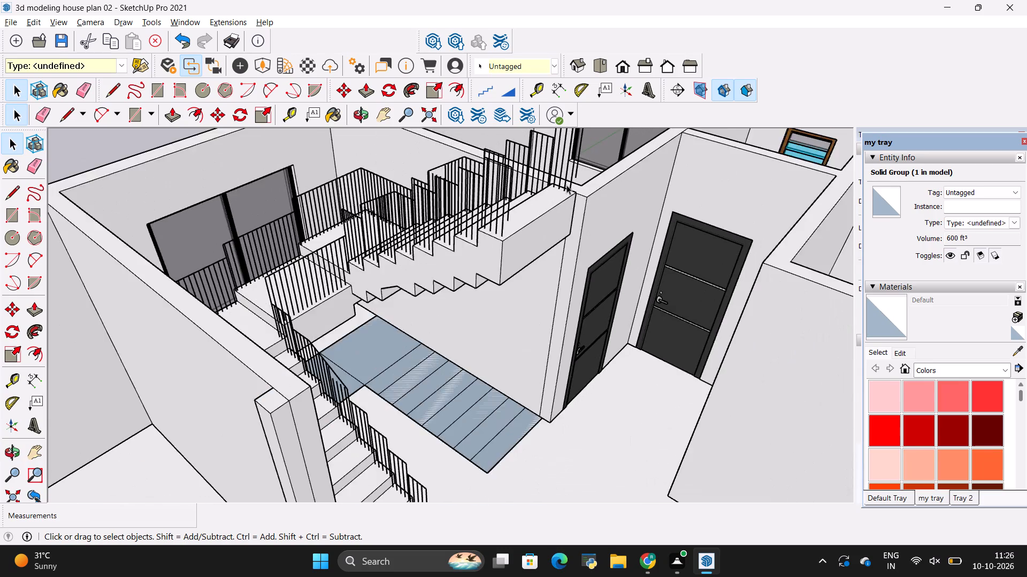
scroll(566, 185, "down", 4)
key("space")
left_click(568, 400)
scroll(572, 401, "down", 1)
middle_click_drag(572, 401, 378, 423)
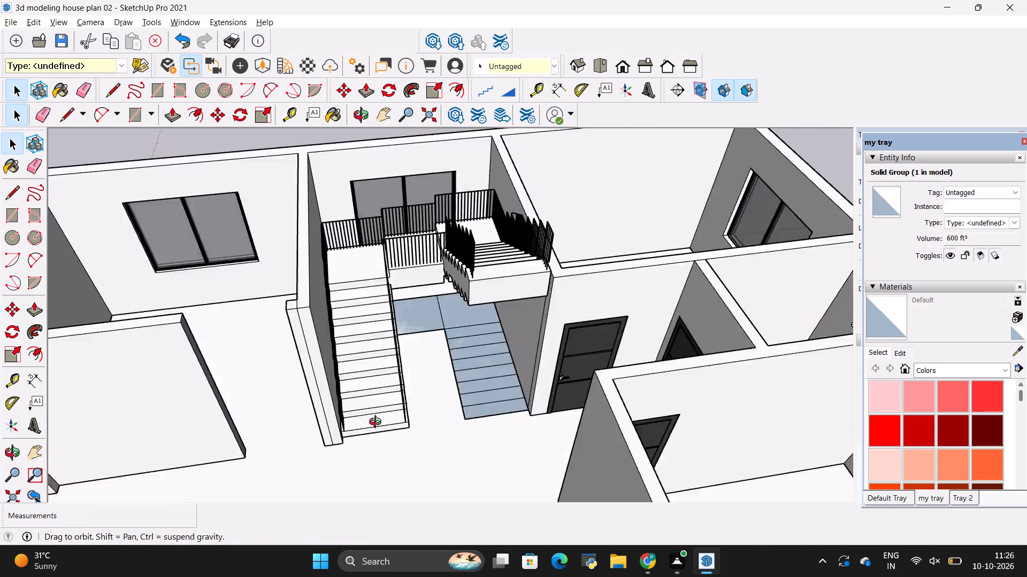
middle_click_drag(378, 423, 350, 415)
Inside the staircase group, erase the flat tread and landing layout lying on the floor.
double_click(471, 372)
double_click(471, 372)
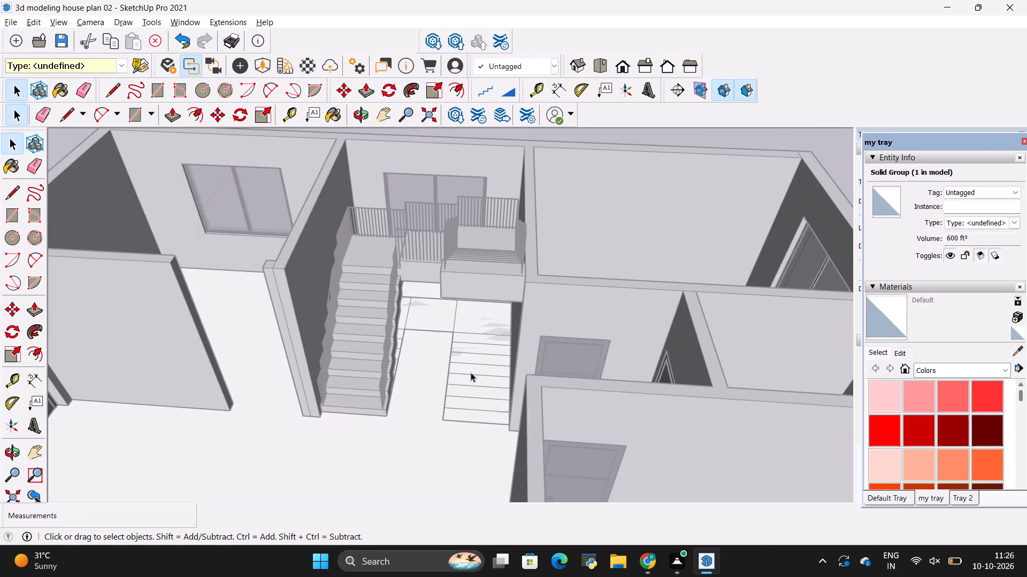
triple_click(471, 372)
scroll(473, 376, "down", 6)
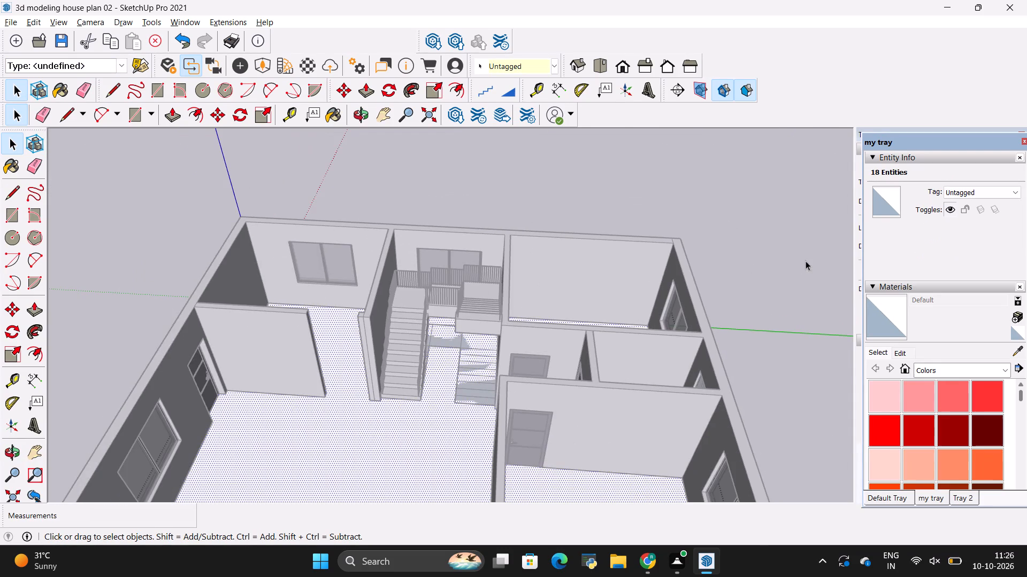
left_click(805, 261)
double_click(473, 374)
left_click(472, 374)
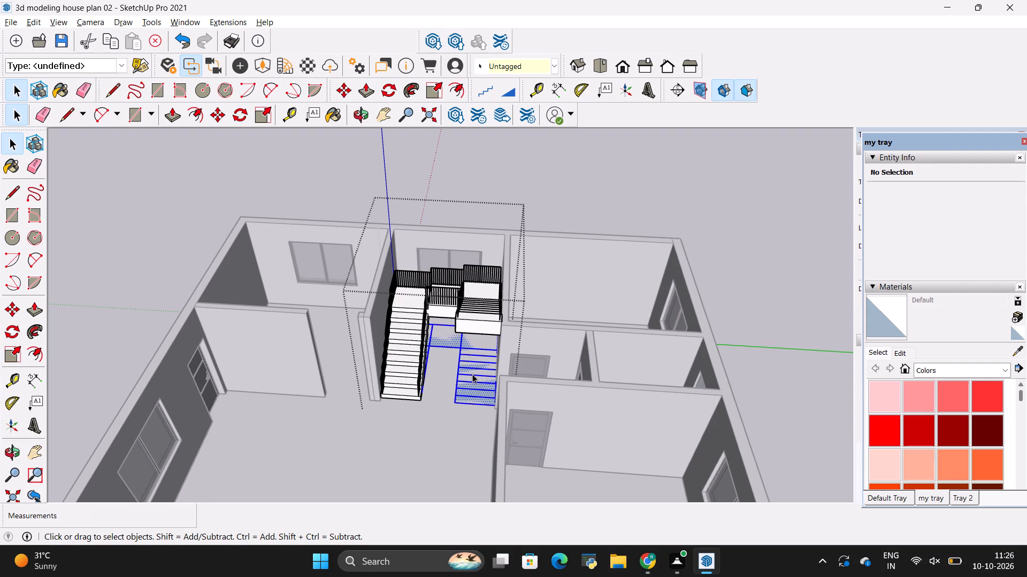
right_click(471, 374)
left_click(507, 195)
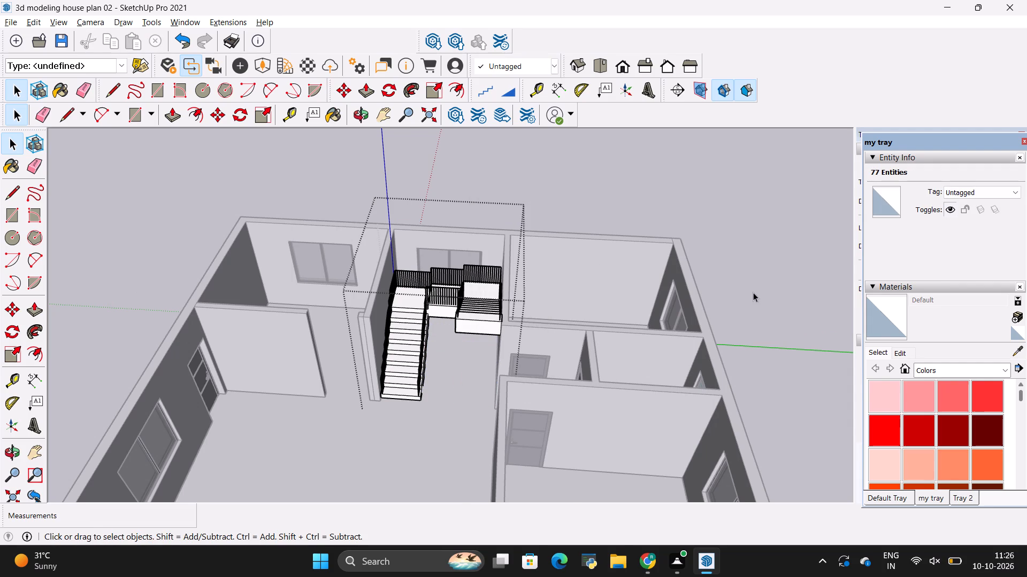
key("space")
left_click(753, 292)
Examine the whole house model with the placed staircase from above and from all sides.
scroll(372, 307, "down", 9)
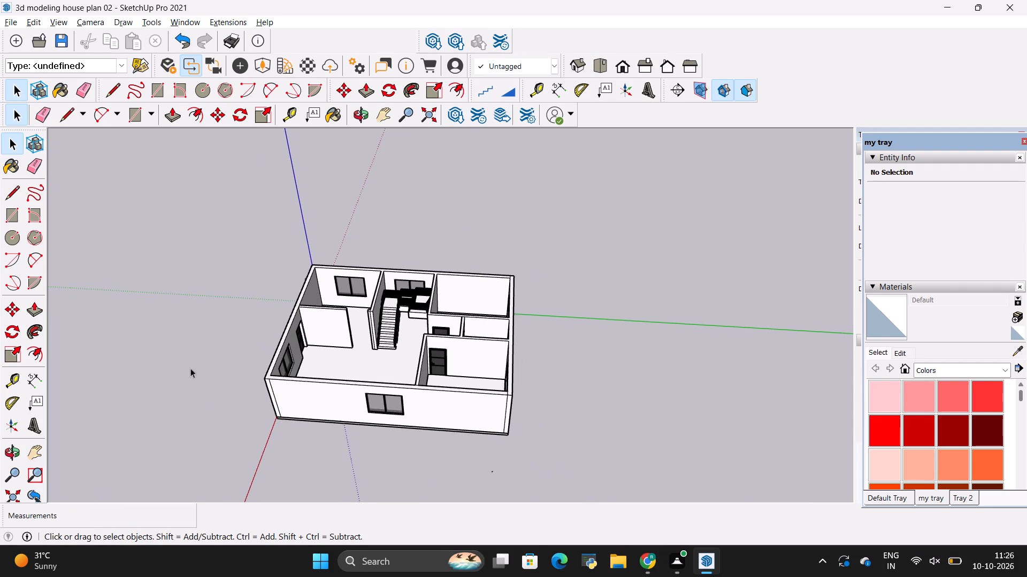
middle_click_drag(181, 370, 583, 352)
scroll(583, 354, "down", 1)
scroll(516, 439, "up", 3)
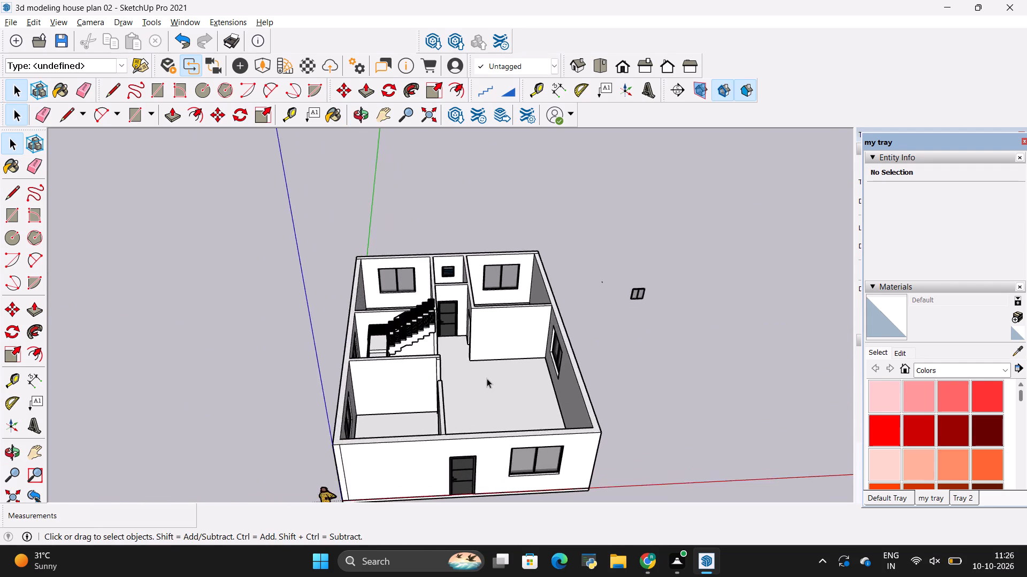
scroll(485, 375, "down", 4)
scroll(499, 407, "up", 10)
middle_click_drag(494, 348, 484, 356)
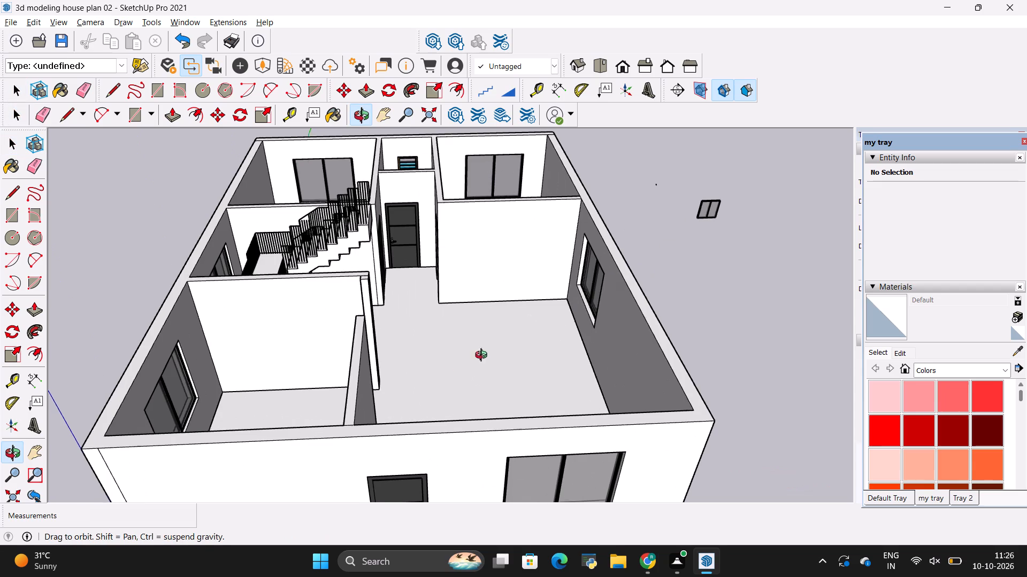
middle_click_drag(484, 356, 509, 381)
scroll(509, 381, "down", 4)
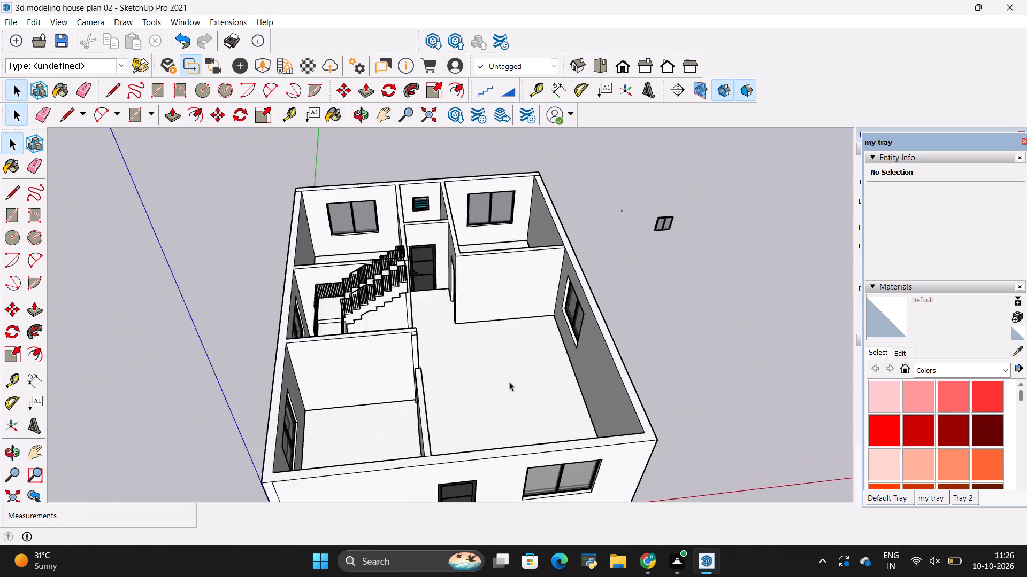
scroll(509, 381, "down", 1)
scroll(501, 301, "up", 12)
scroll(499, 287, "down", 10)
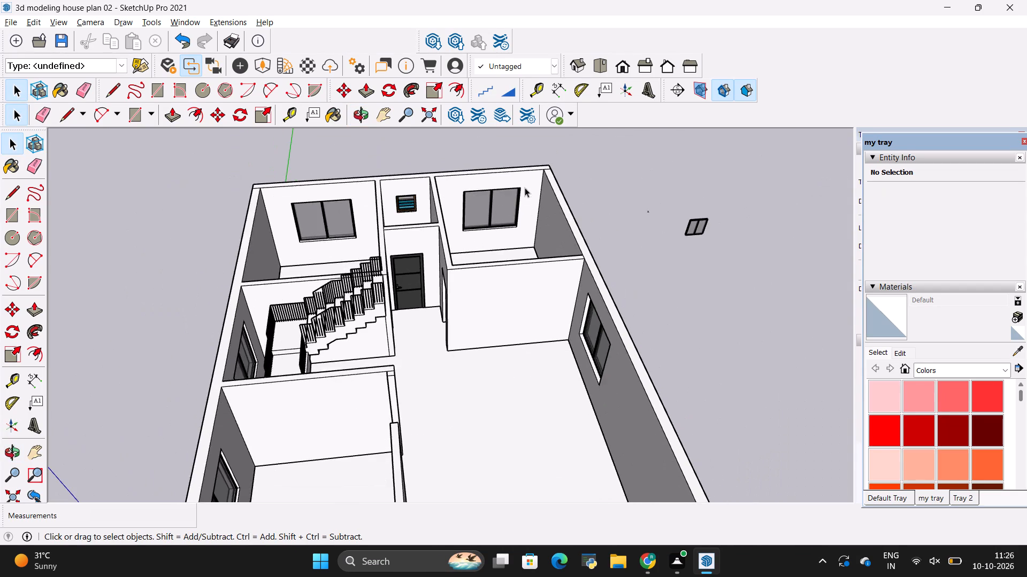
scroll(525, 184, "up", 8)
scroll(507, 303, "down", 10)
middle_click_drag(484, 339, 597, 398)
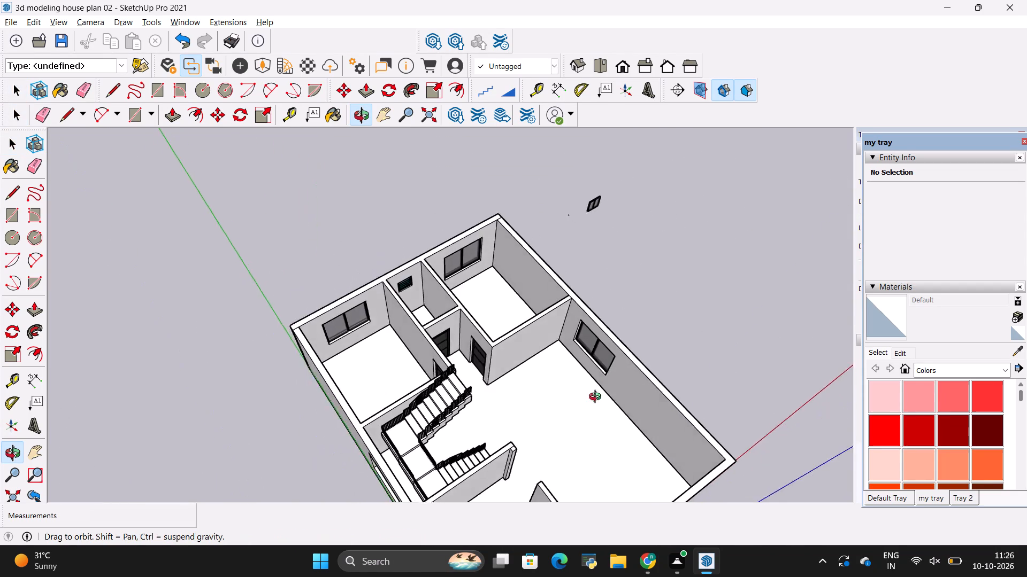
middle_click_drag(597, 398, 453, 239)
scroll(451, 239, "down", 2)
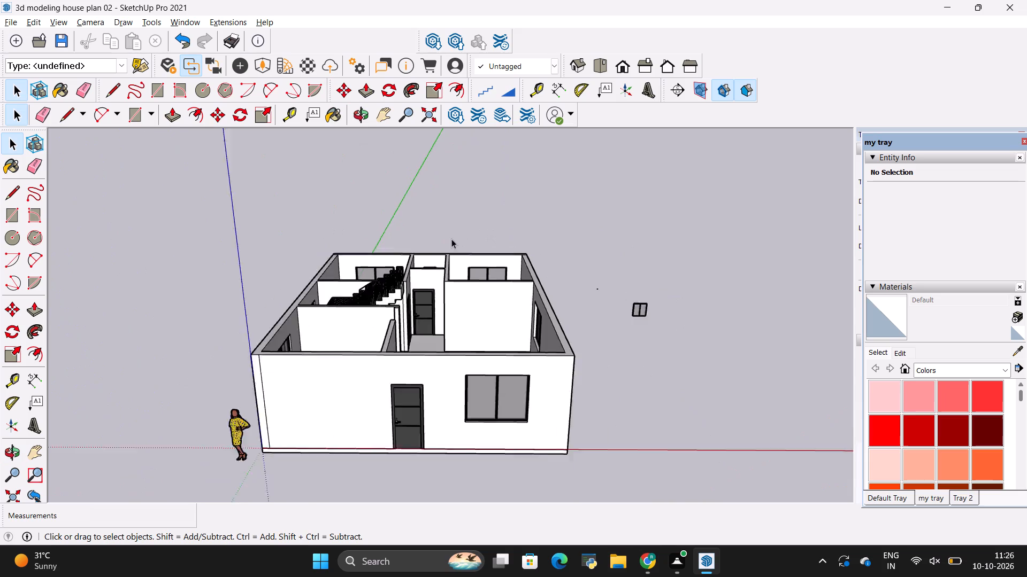
scroll(451, 239, "down", 3)
middle_click_drag(462, 251, 413, 414)
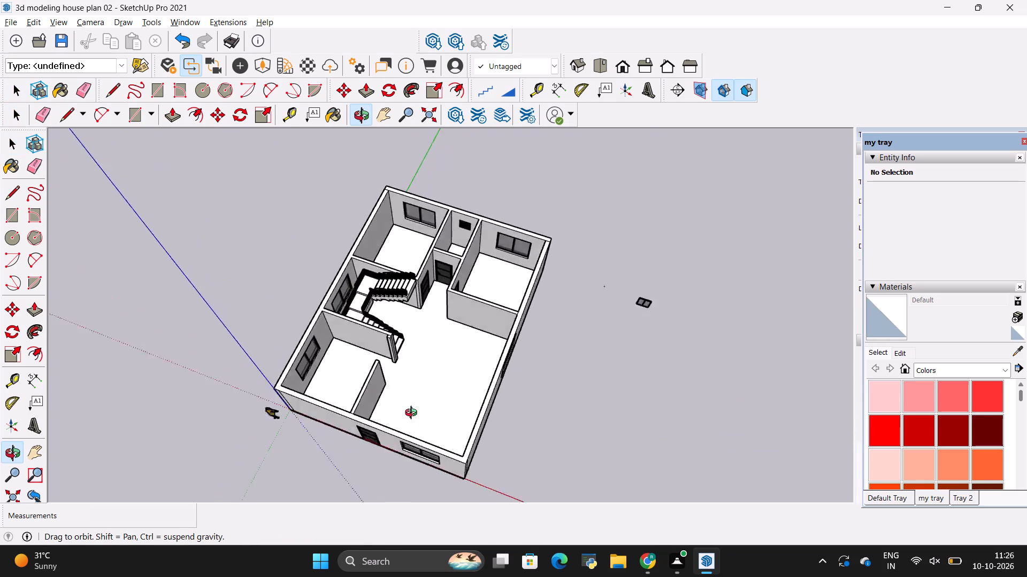
middle_click_drag(413, 414, 631, 460)
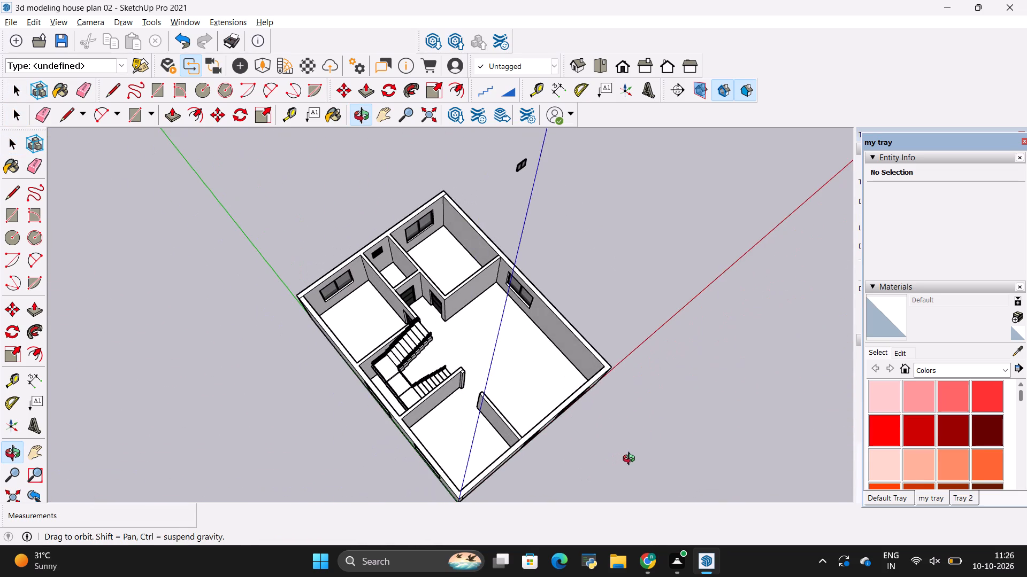
middle_click_drag(631, 460, 631, 448)
middle_click_drag(608, 415, 543, 382)
scroll(419, 291, "up", 1)
middle_click_drag(484, 391, 393, 363)
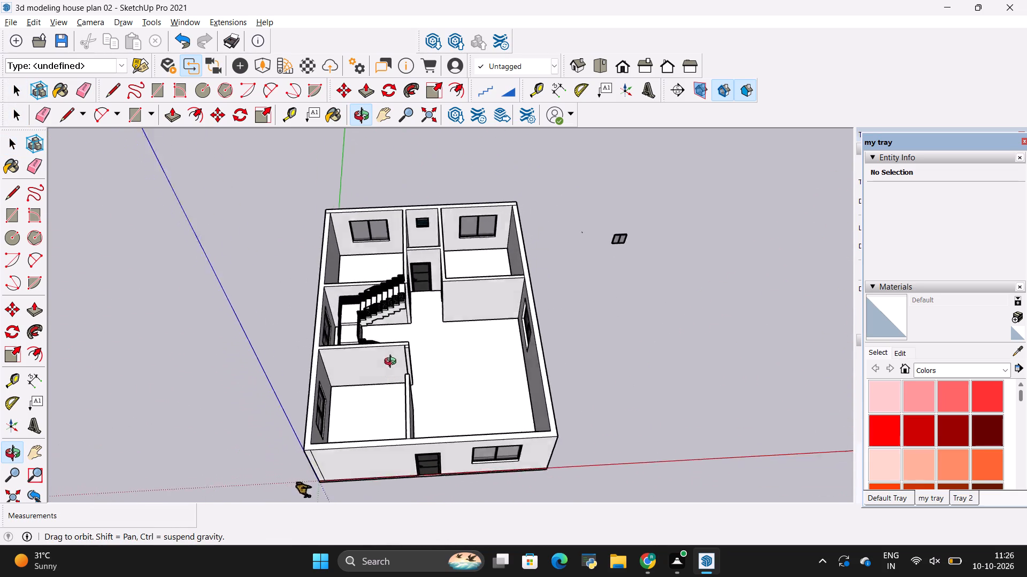
middle_click_drag(393, 363, 276, 310)
scroll(376, 326, "up", 7)
scroll(431, 337, "down", 4)
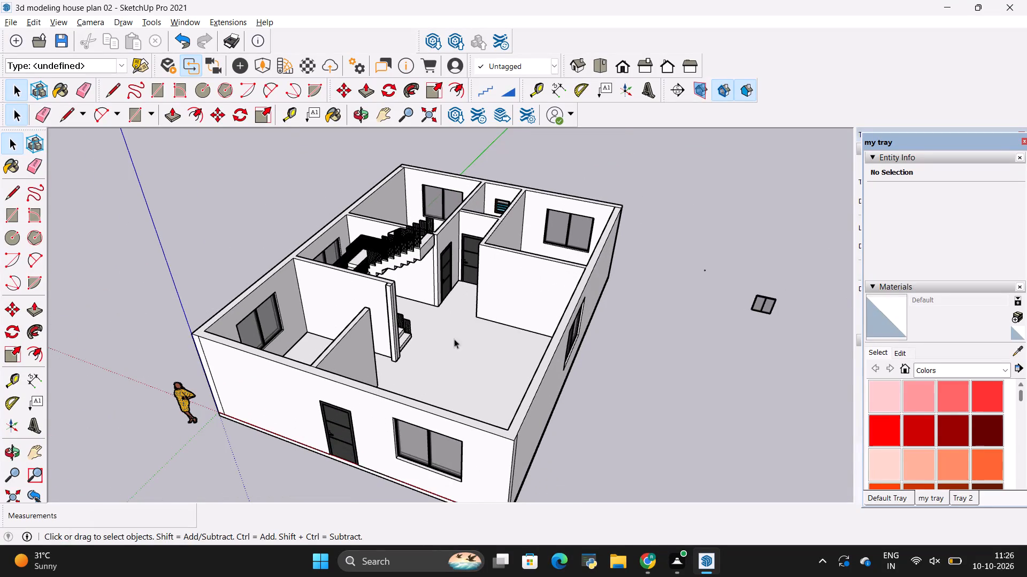
middle_click_drag(509, 361, 169, 484)
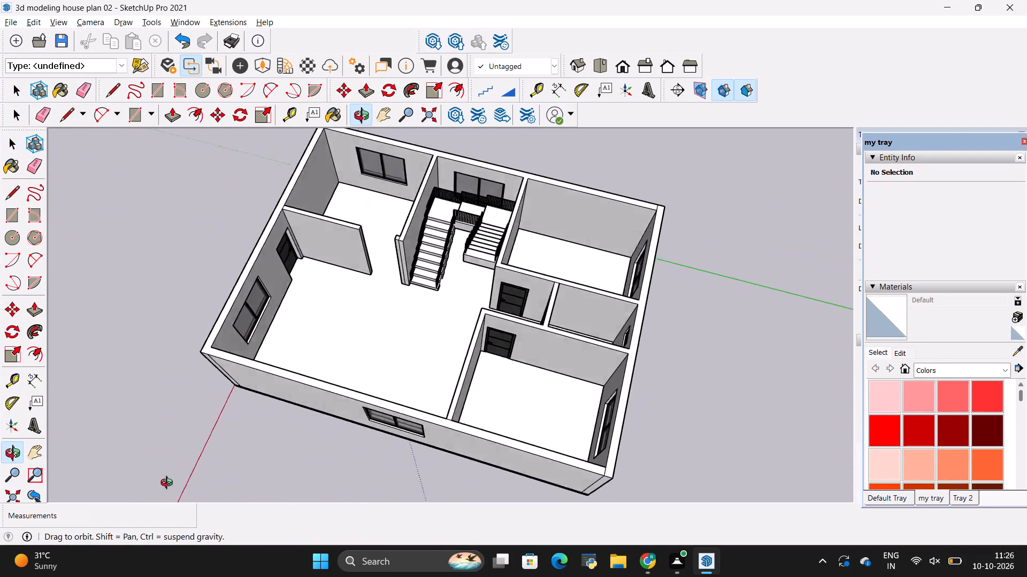
middle_click_drag(169, 484, 919, 434)
middle_click_drag(749, 448, 846, 439)
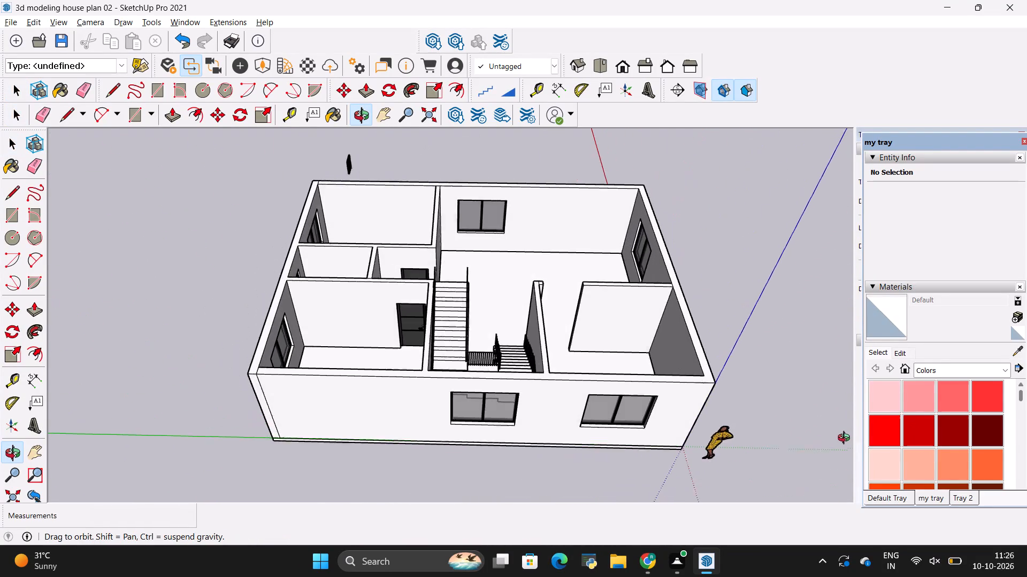
middle_click_drag(846, 439, 811, 390)
Examine the upper end of the stair flight and the large hall's walls and windows up close.
scroll(532, 217, "up", 3)
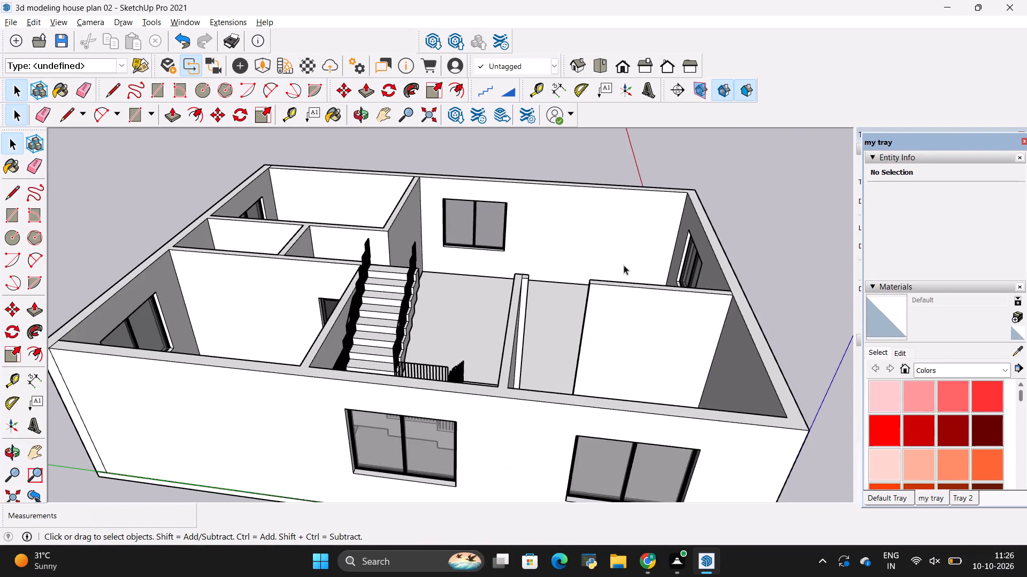
scroll(624, 265, "up", 5)
scroll(632, 267, "down", 3)
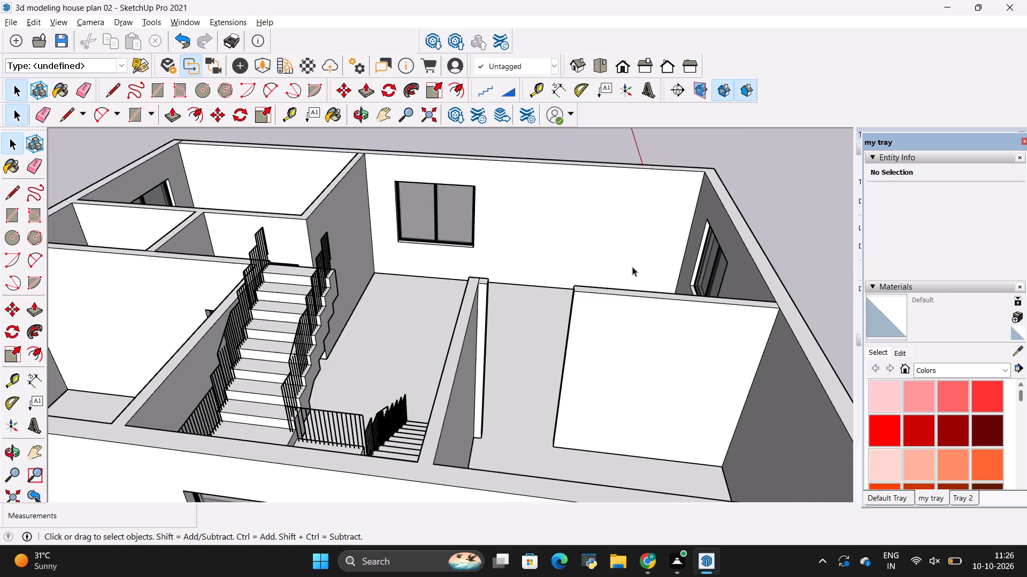
scroll(632, 267, "down", 5)
scroll(597, 183, "up", 7)
scroll(642, 241, "up", 1)
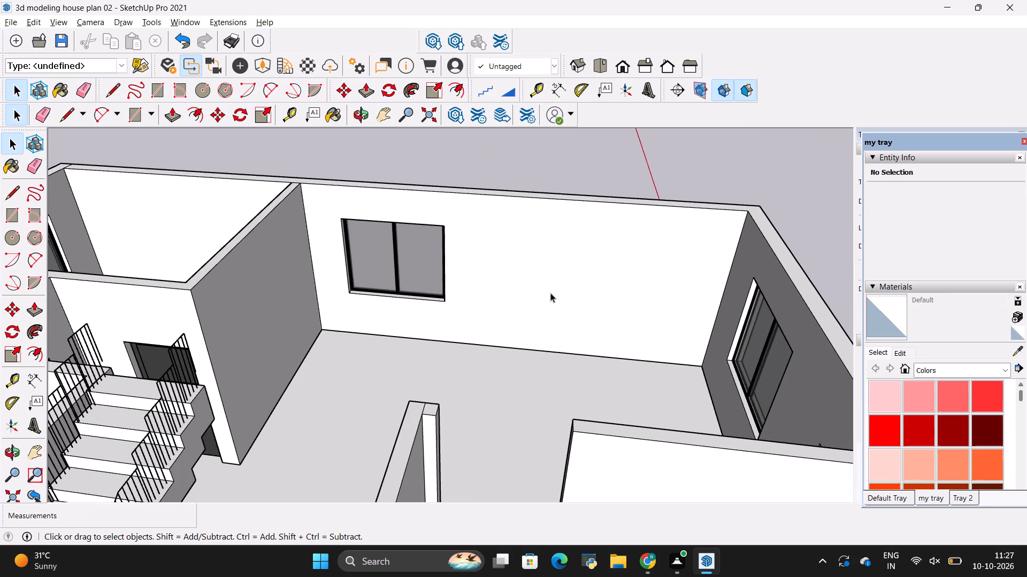
middle_click_drag(536, 313, 544, 326)
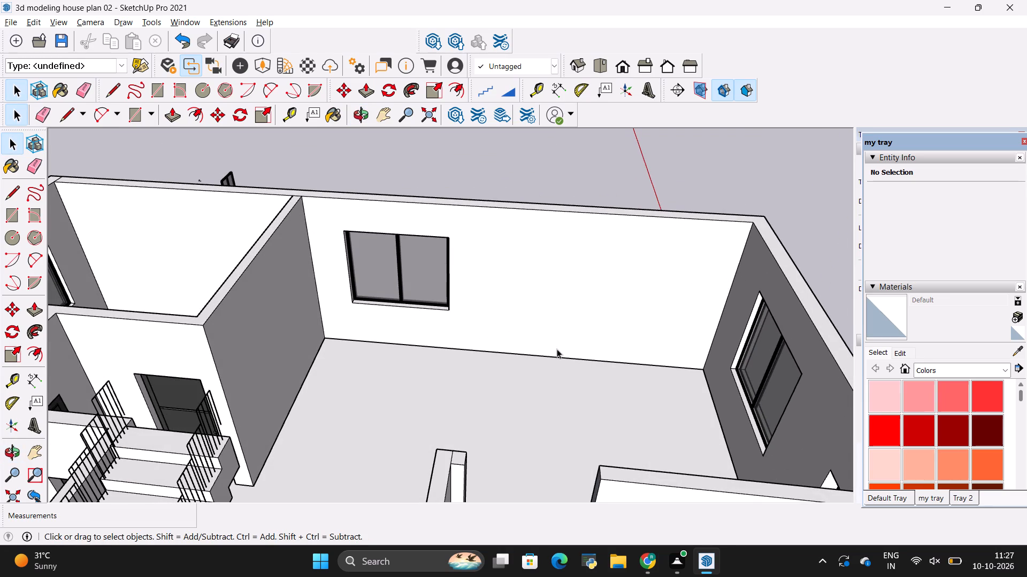
middle_click_drag(716, 433, 607, 422)
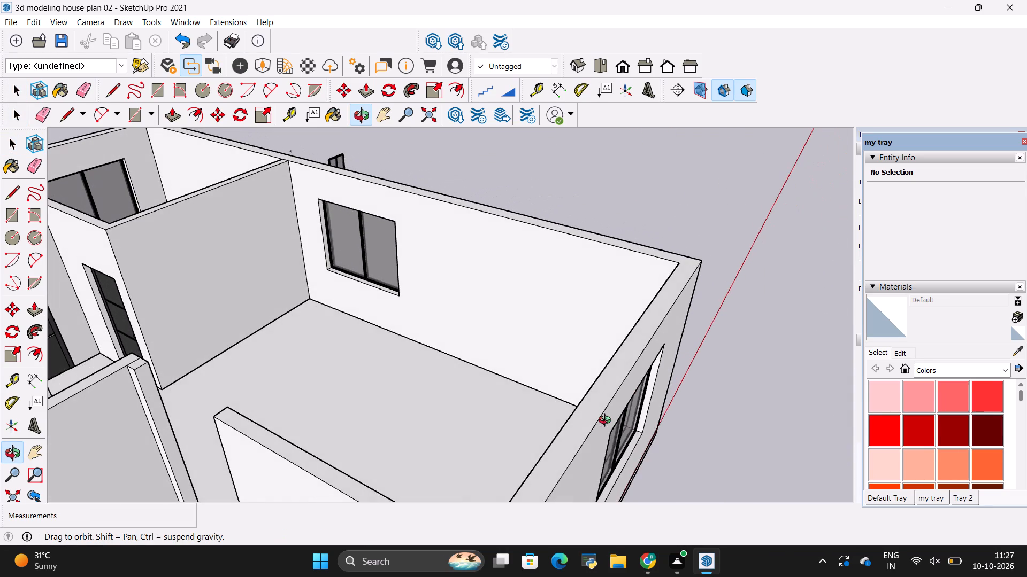
Examine the large hall from several angles, including its windowed long wall, end wall and partition openings.
middle_click_drag(607, 422, 593, 460)
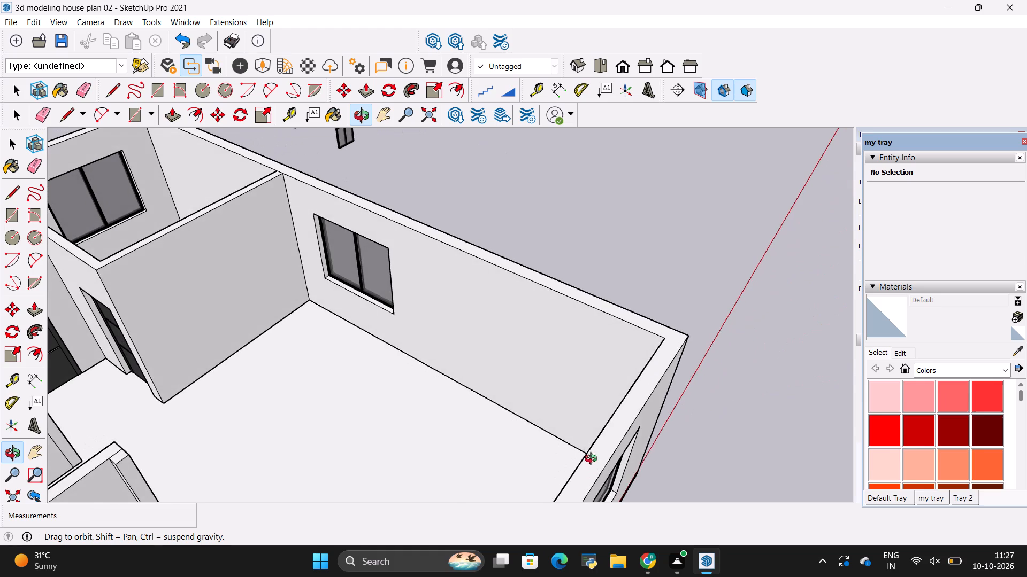
middle_click_drag(593, 460, 649, 426)
scroll(531, 406, "up", 1)
middle_click_drag(530, 404, 583, 412)
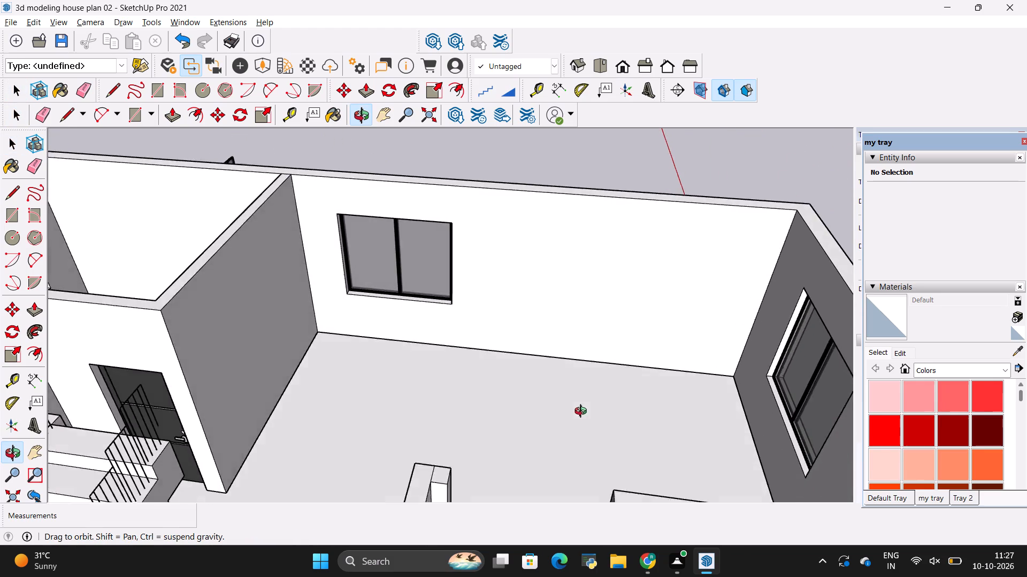
middle_click_drag(583, 412, 561, 385)
scroll(544, 371, "down", 5)
middle_click_drag(577, 356, 564, 435)
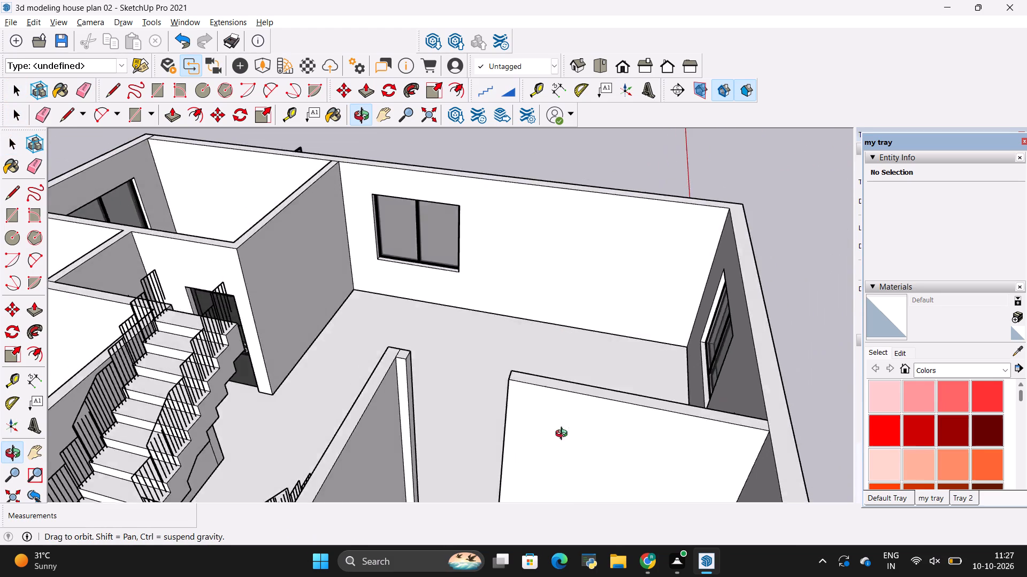
middle_click_drag(564, 435, 634, 433)
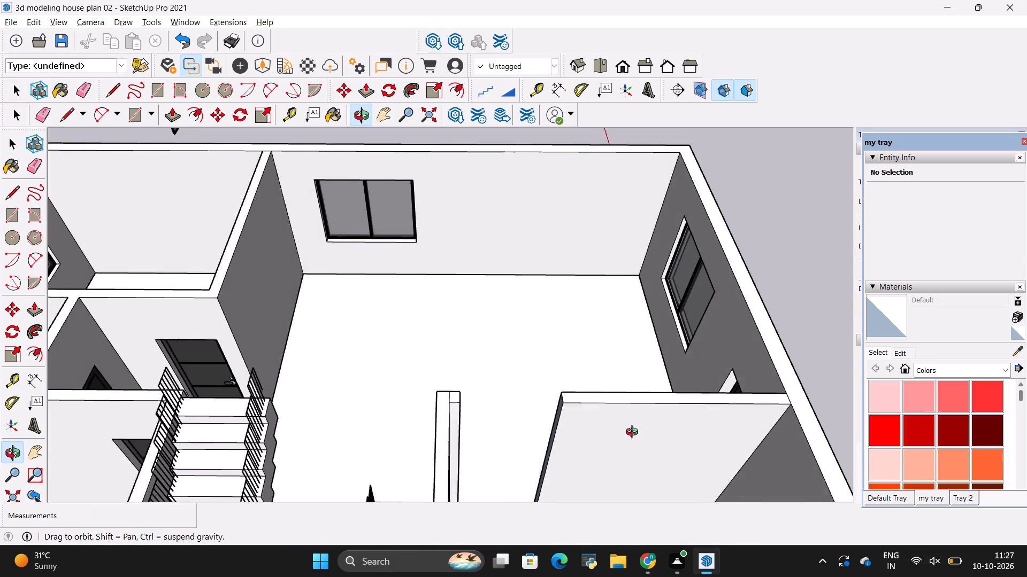
middle_click_drag(634, 433, 432, 396)
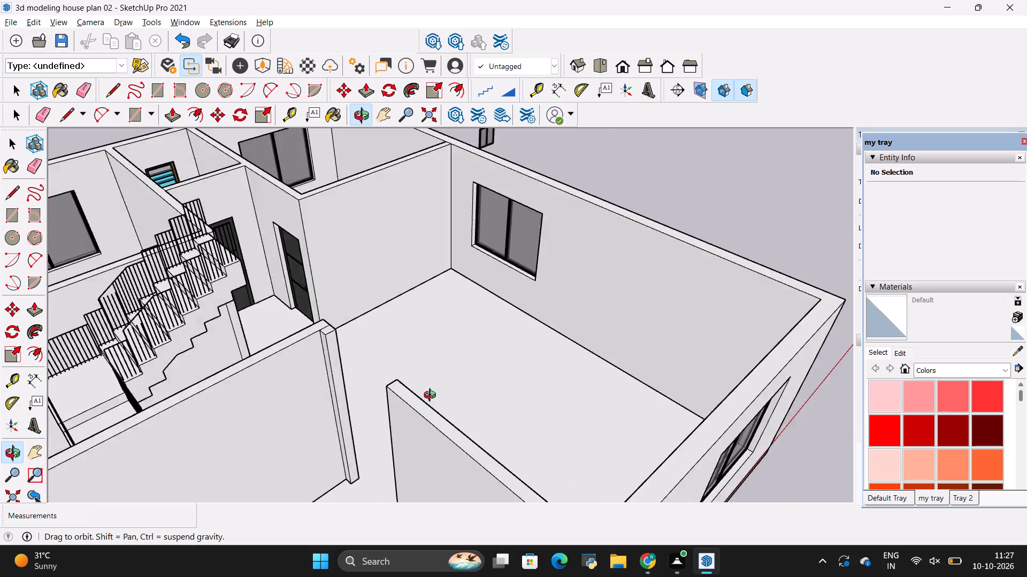
middle_click_drag(432, 396, 307, 400)
middle_click_drag(305, 329, 505, 295)
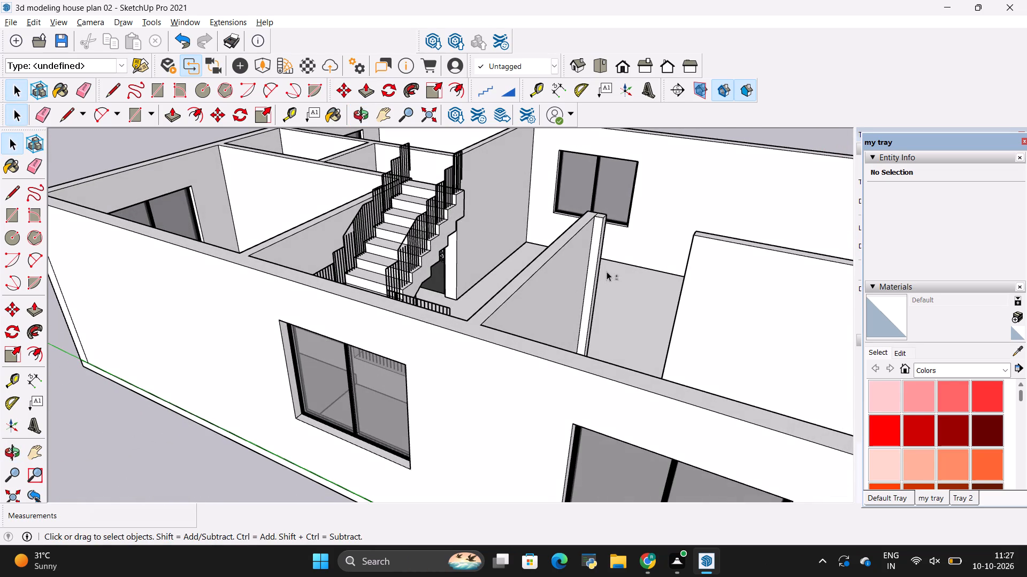
middle_click_drag(607, 271, 441, 355, "shift")
middle_click_drag(441, 355, 525, 387)
scroll(603, 258, "up", 3)
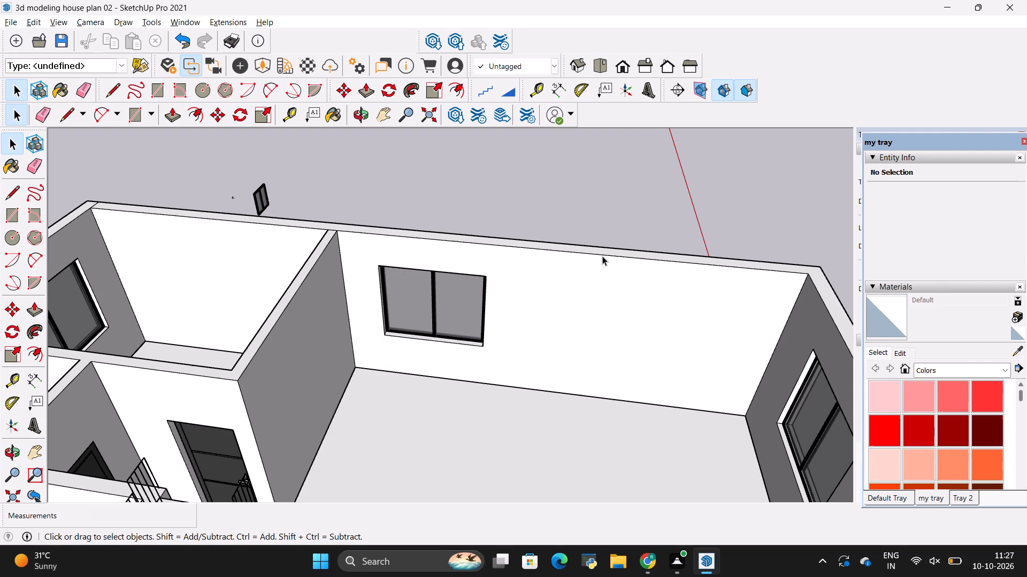
Place a vertical guide on the large hall's windowed long wall, 10' from its corner with the end wall.
key("t")
left_click(783, 332)
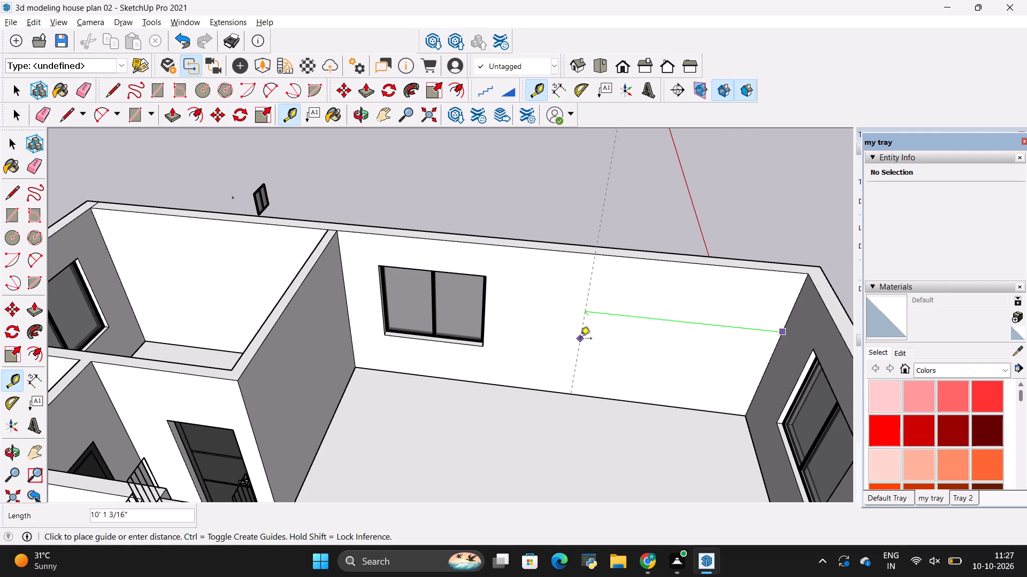
key("BackSpace")
type("10'")
key("Return")
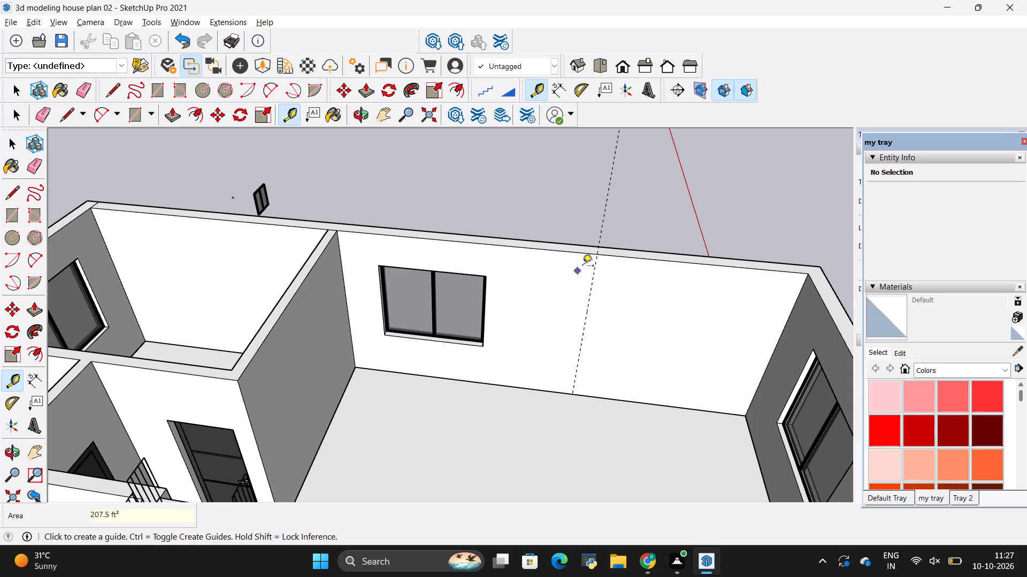
left_click(599, 256)
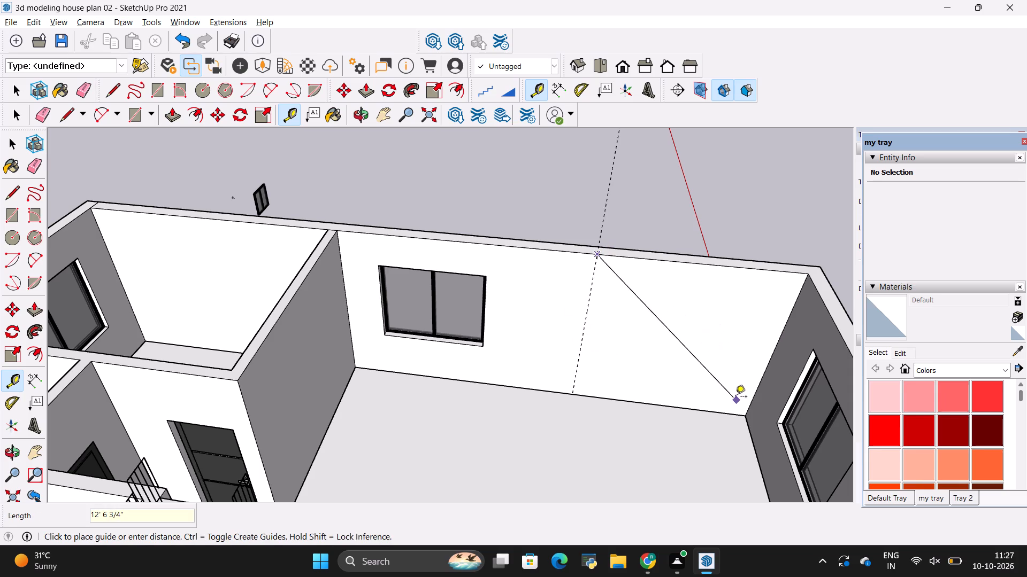
Draw a 10' by 10' rectangle on the long wall from the guide's top to the bottom corner at the end wall.
key("r")
left_click(595, 258)
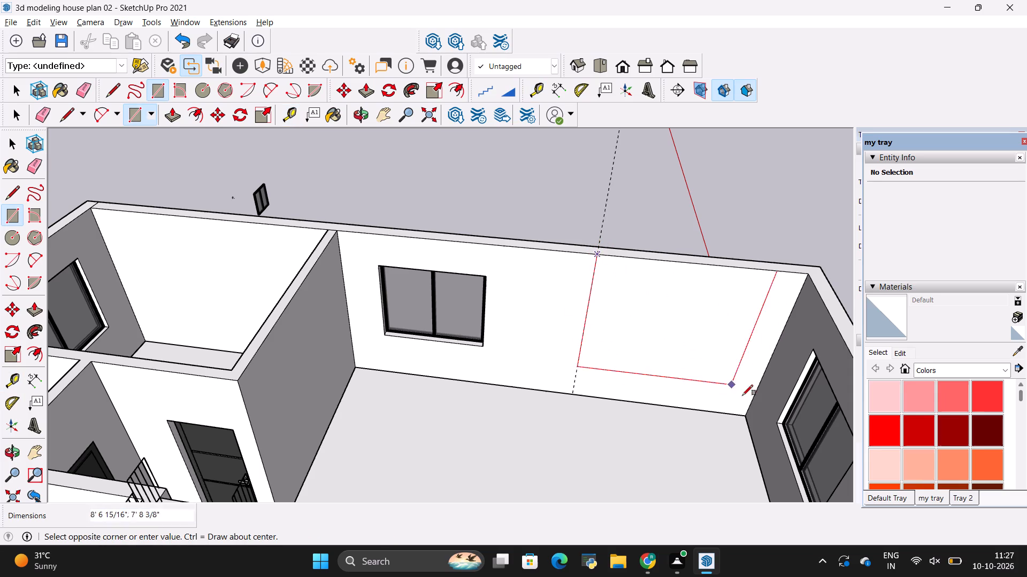
left_click(749, 419)
key("space")
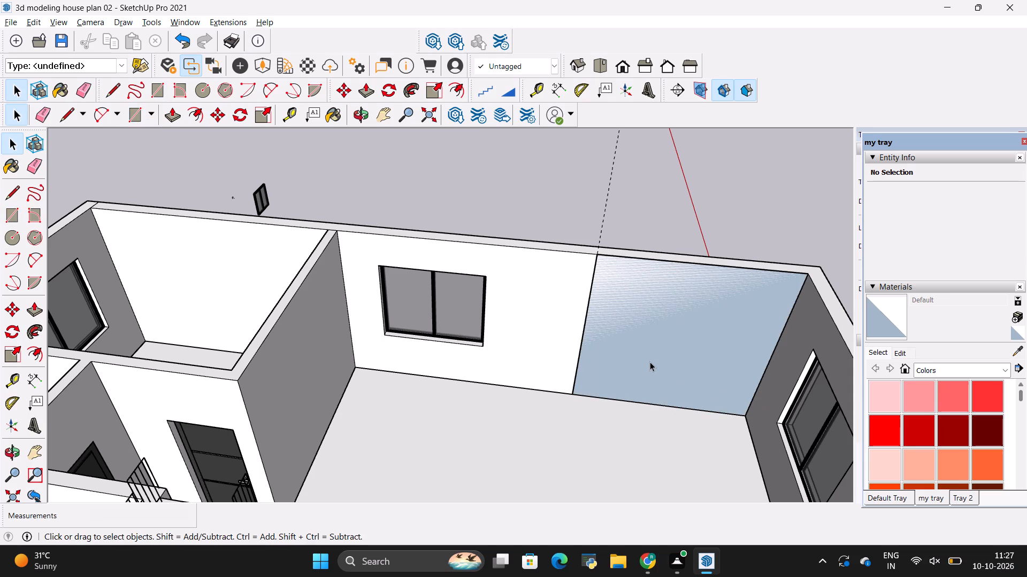
Move the rectangle's face and edges about 23' out of the hall to the open space beyond the end wall.
left_click(650, 362)
double_click(650, 362)
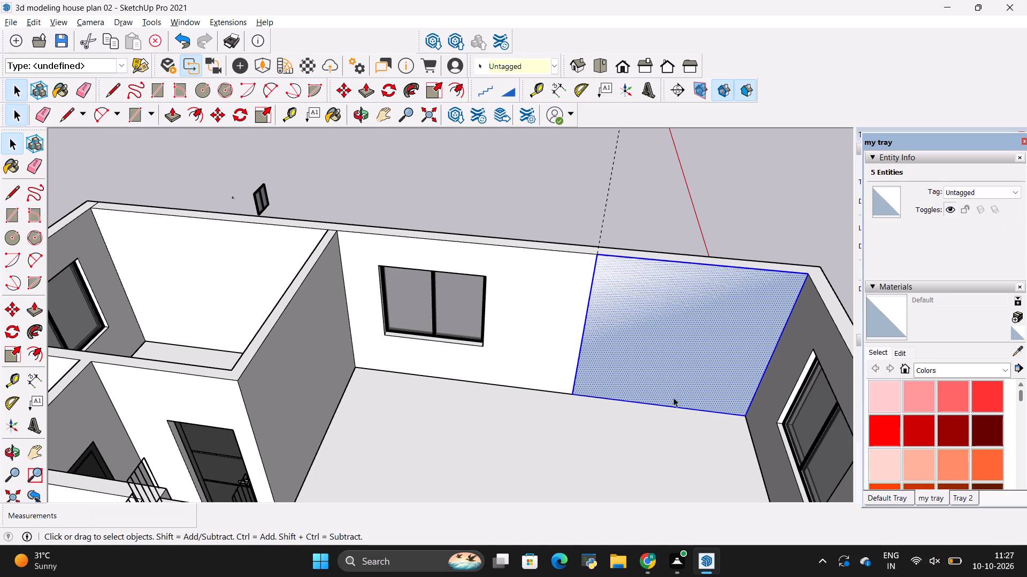
key("m")
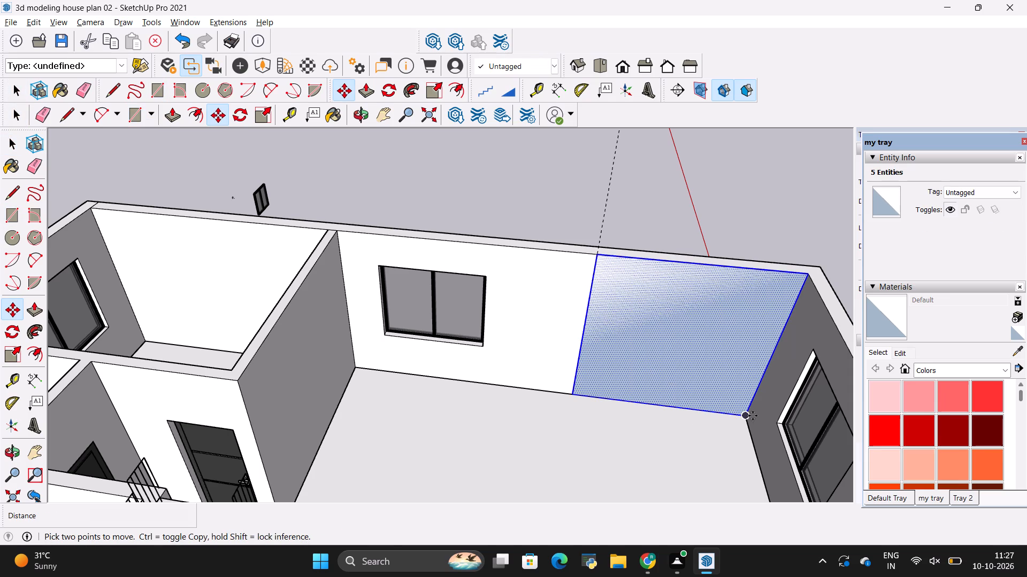
left_click_drag(753, 416, 745, 414)
scroll(435, 347, "down", 13)
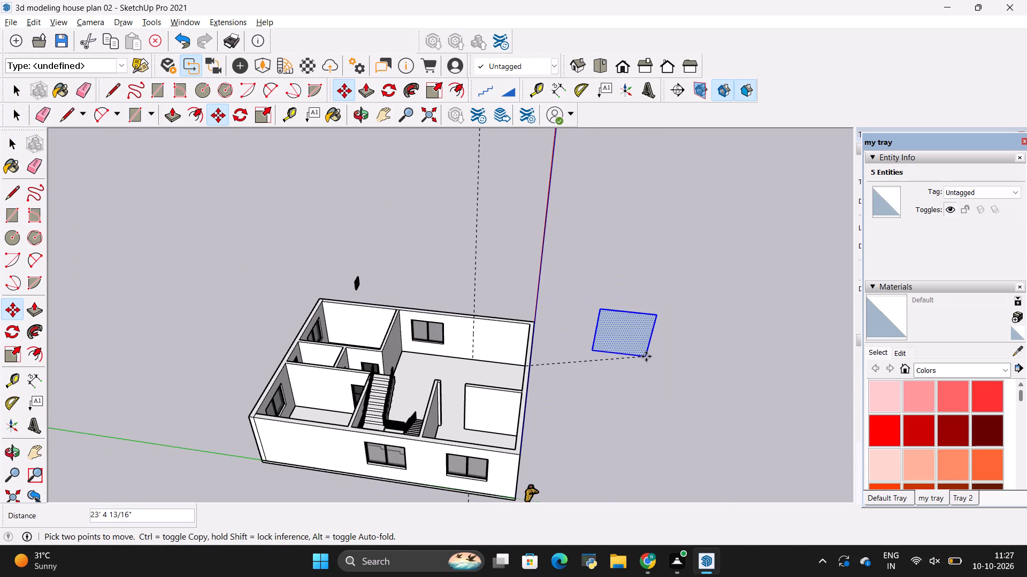
left_click(646, 356)
Make the relocated rectangle's face and edges a group.
scroll(421, 326, "up", 8)
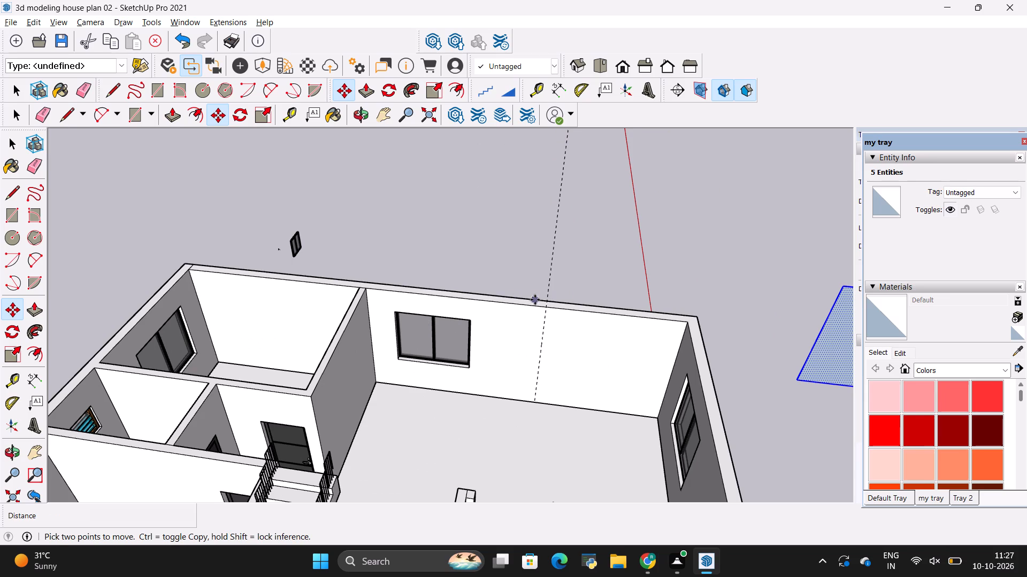
scroll(365, 298, "down", 10)
right_click(608, 321)
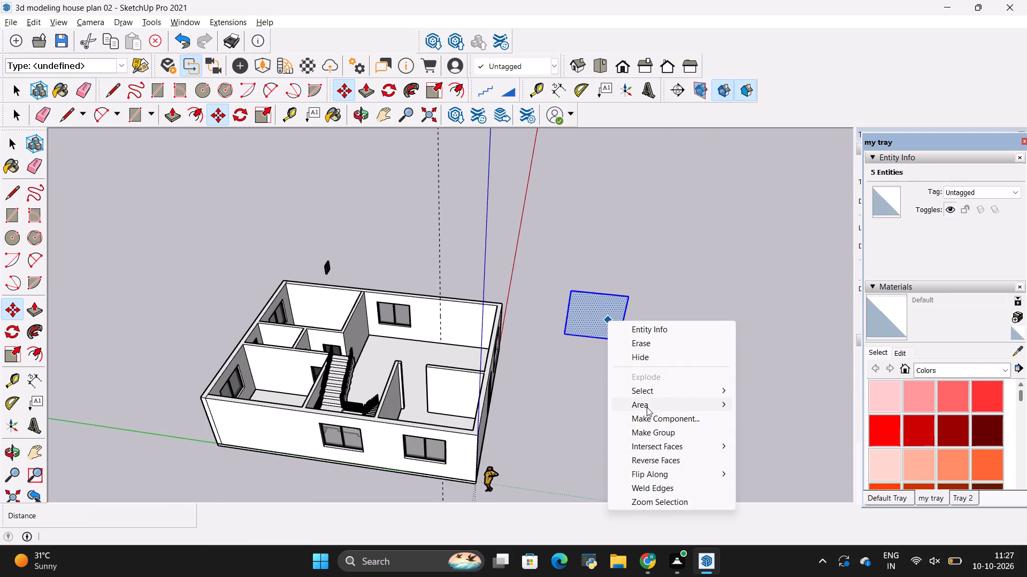
left_click(648, 428)
left_click(611, 339)
Inside the rectangle group, reverse the face so its white front side faces outward, and leave the group.
key("space")
double_click(605, 321)
right_click(604, 318)
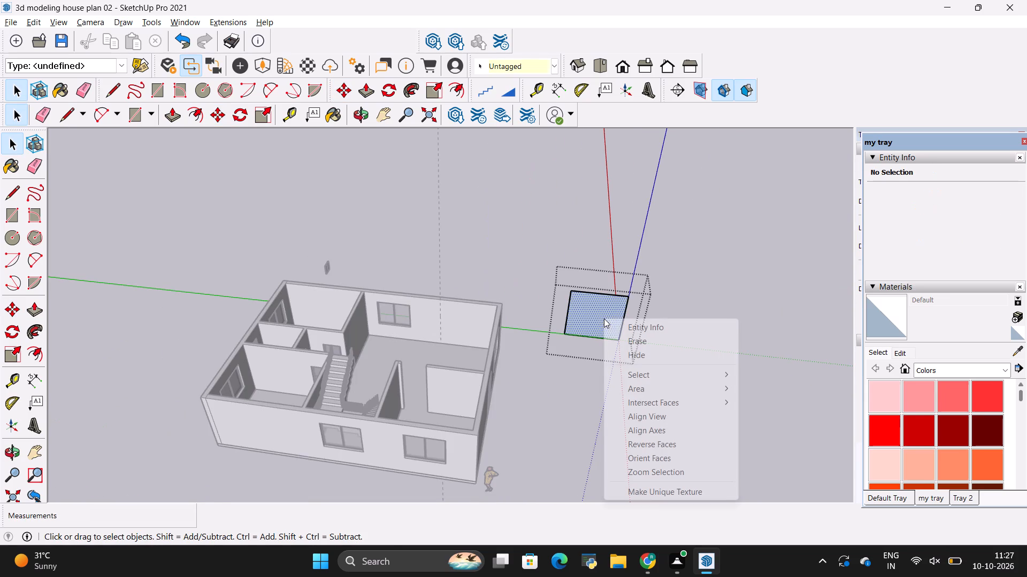
left_click(640, 438)
key("space")
left_click(543, 239)
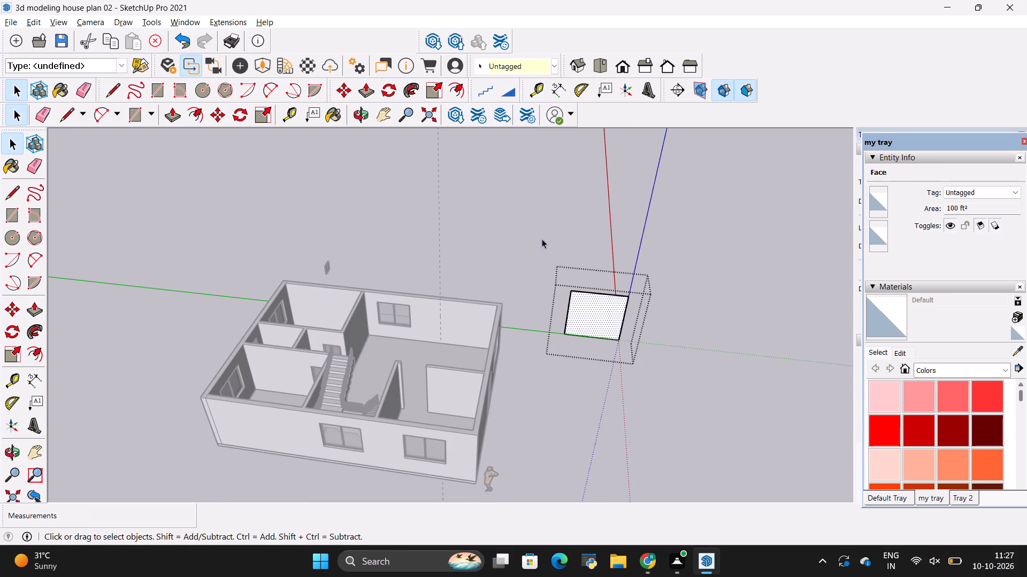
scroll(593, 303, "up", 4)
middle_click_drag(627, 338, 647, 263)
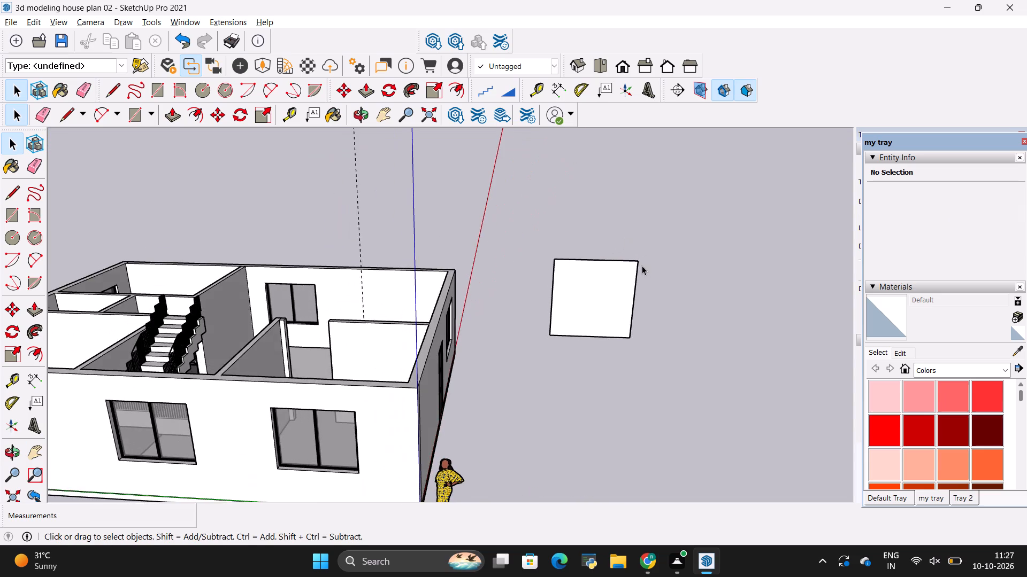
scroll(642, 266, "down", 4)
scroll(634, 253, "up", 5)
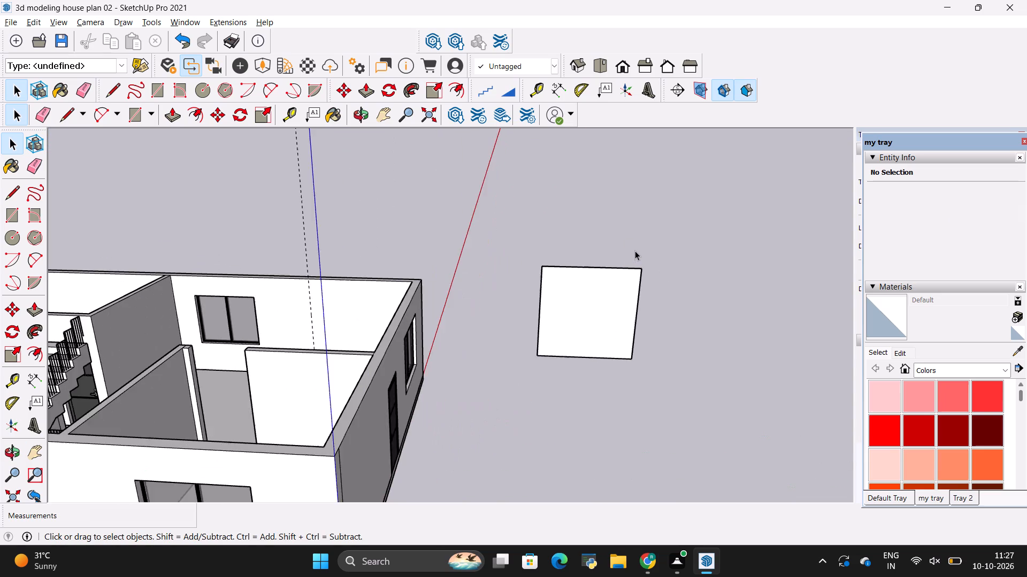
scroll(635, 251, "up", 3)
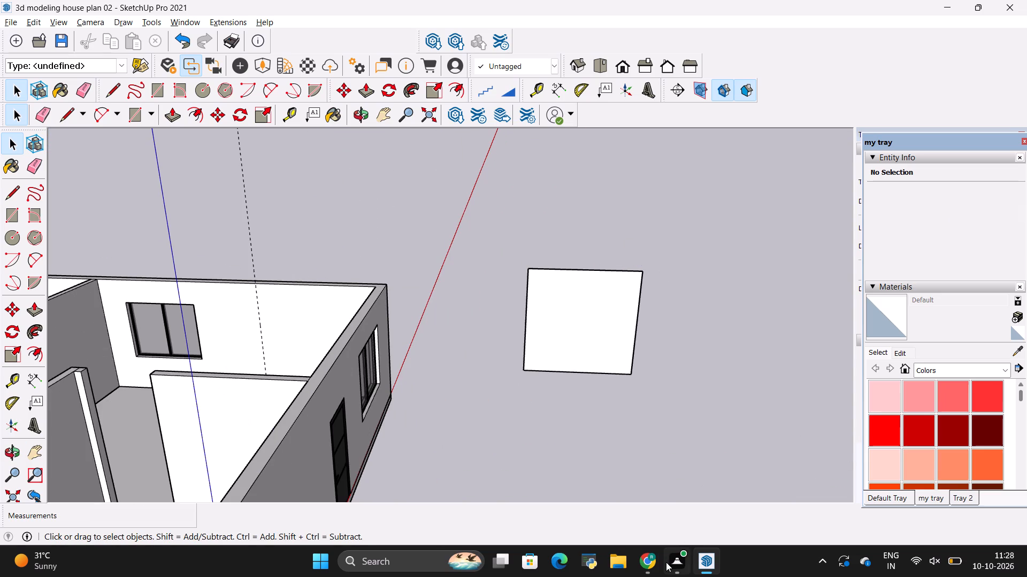
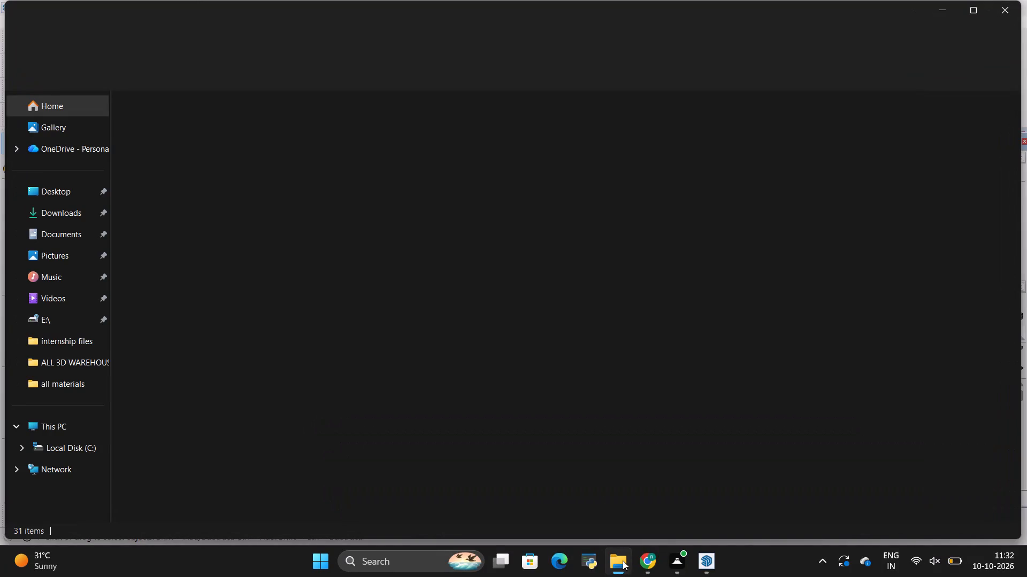
Open the reference image of the TV wall unit from the Downloads folder and enlarge its window to full screen.
left_click(87, 211)
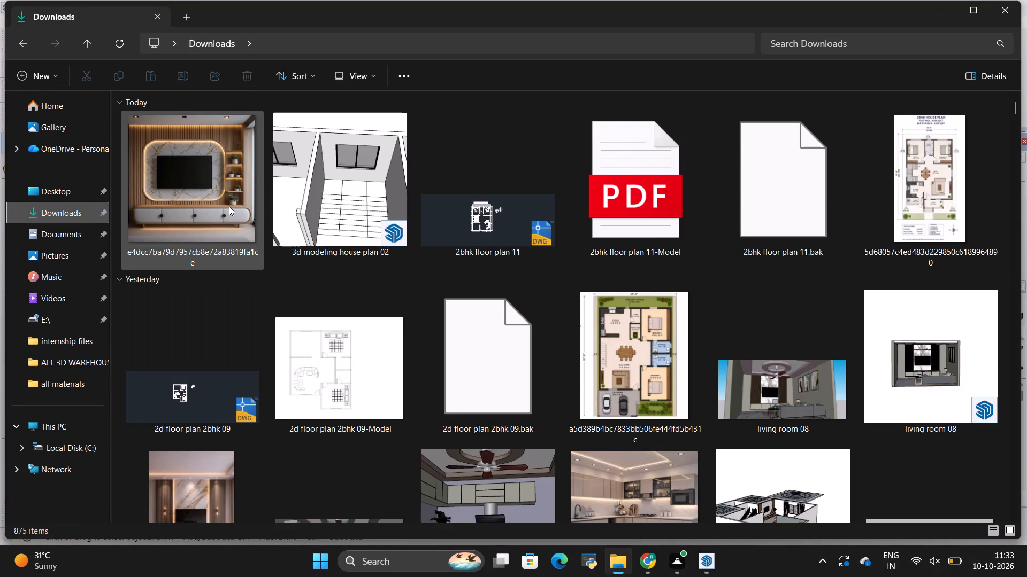
double_click(196, 175)
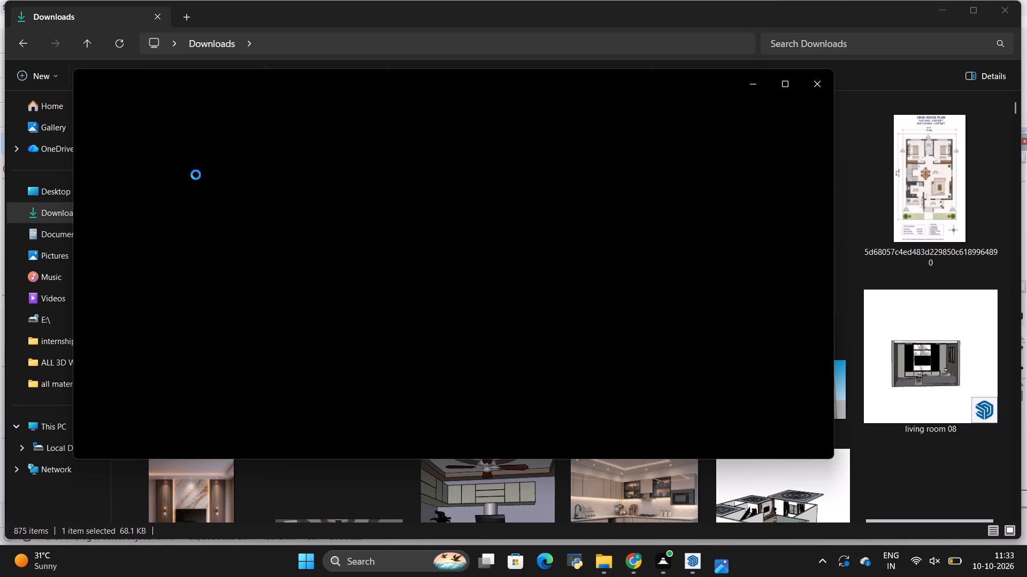
left_click(785, 83)
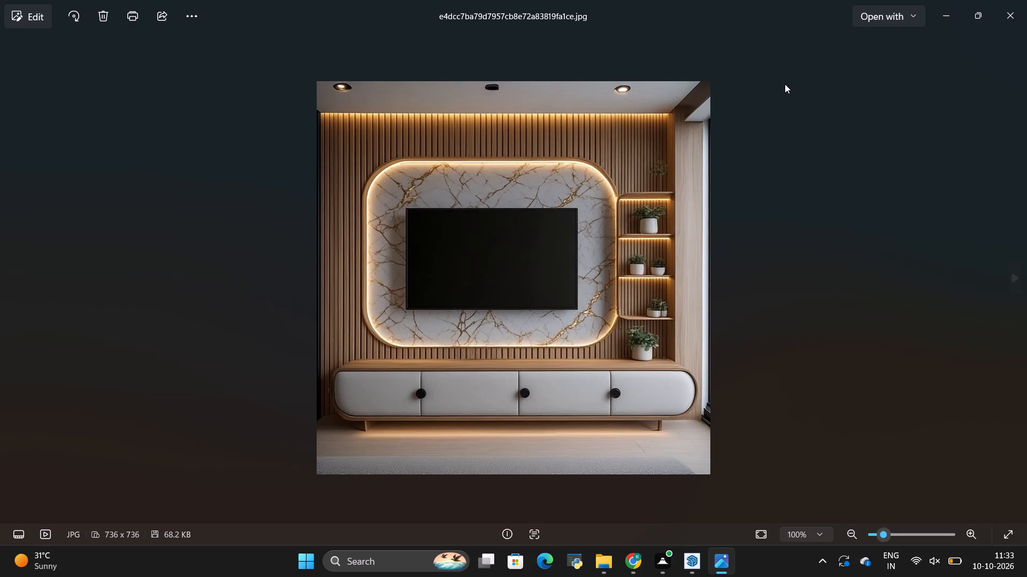
Examine the TV wall reference image closely, including the slatted panelling, rounded marble surround, side shelves and low cabinet.
scroll(528, 175, "up", 6)
scroll(526, 176, "down", 4)
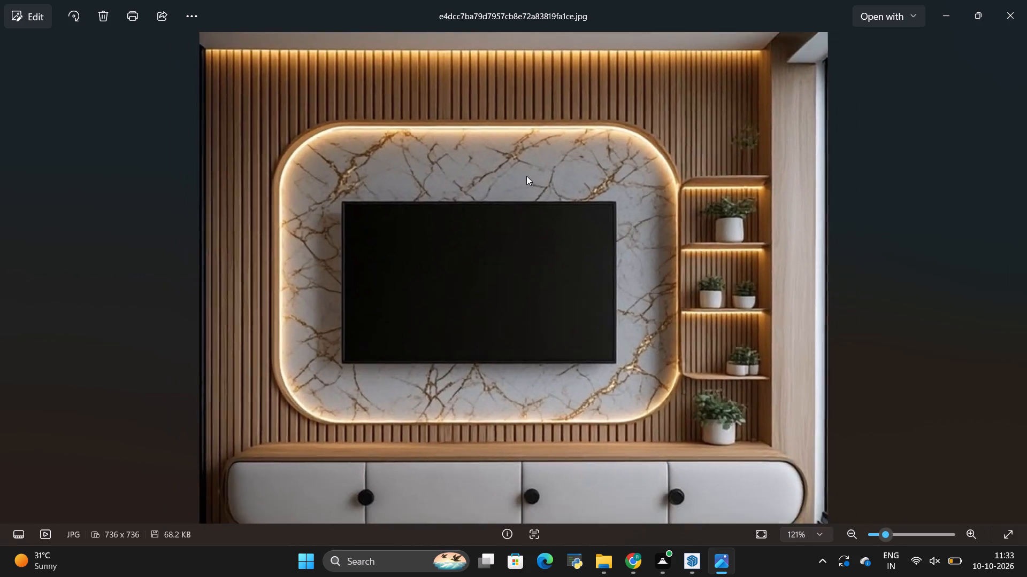
scroll(526, 175, "down", 5)
scroll(526, 175, "up", 4)
scroll(526, 175, "down", 7)
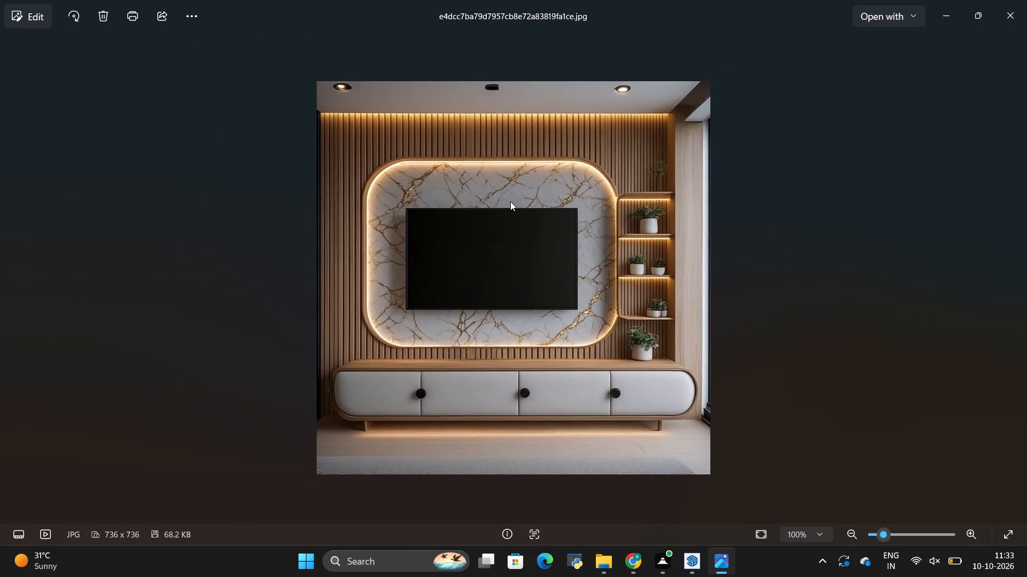
scroll(497, 218, "up", 9)
scroll(497, 219, "down", 10)
scroll(489, 233, "up", 2)
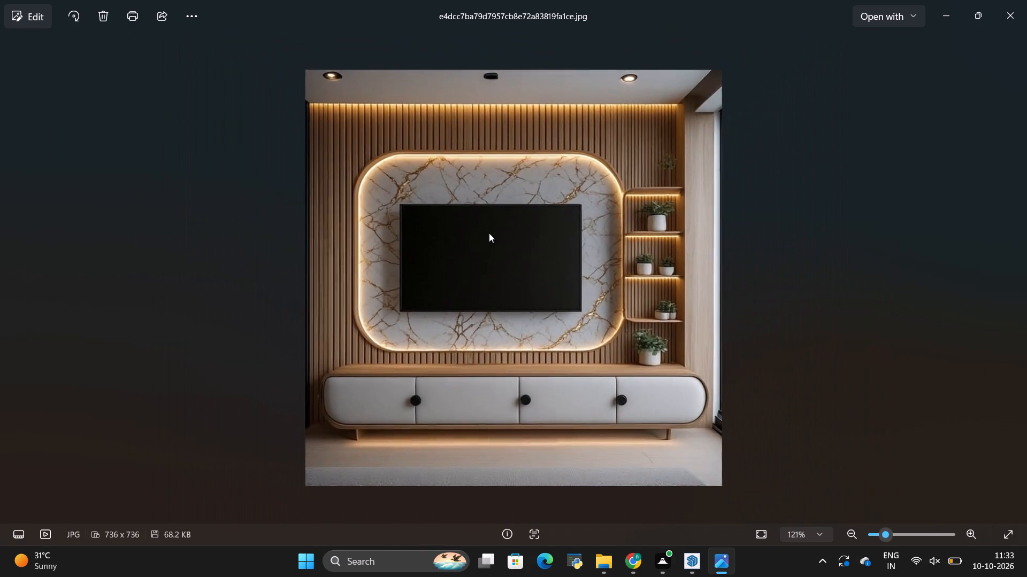
scroll(489, 233, "up", 6)
scroll(489, 230, "down", 14)
scroll(489, 230, "up", 3)
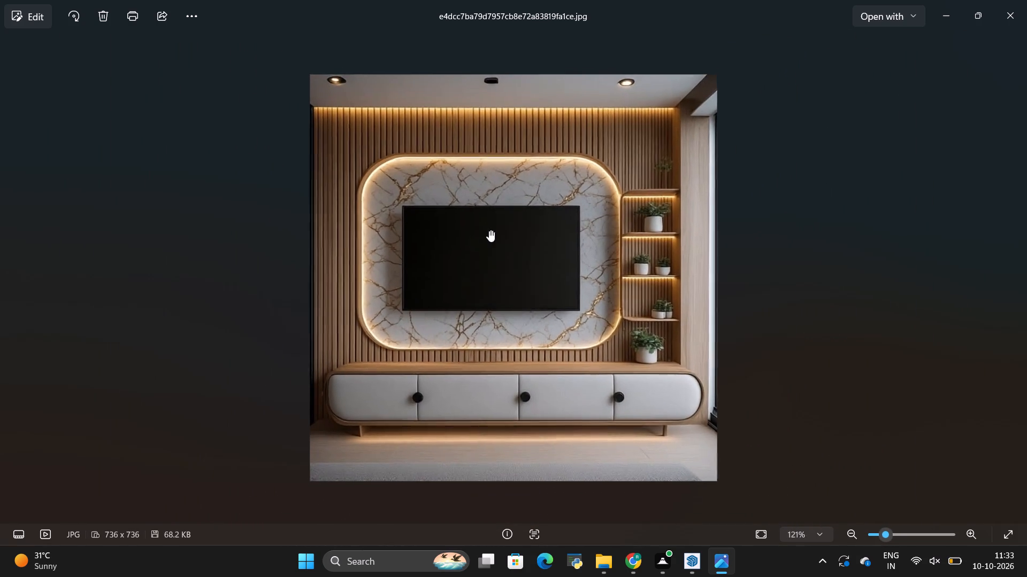
scroll(489, 230, "down", 8)
scroll(489, 230, "up", 4)
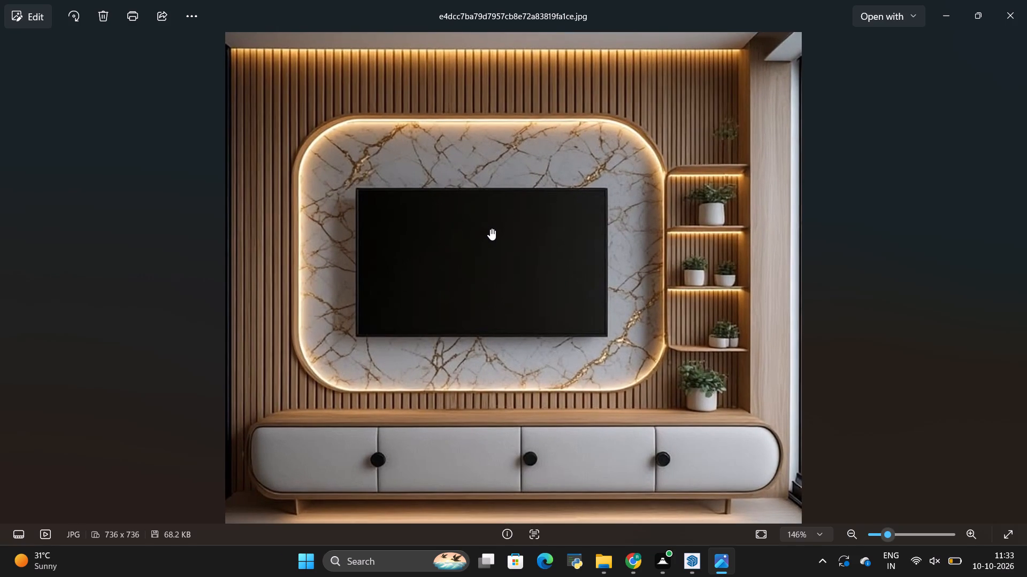
scroll(494, 226, "up", 3)
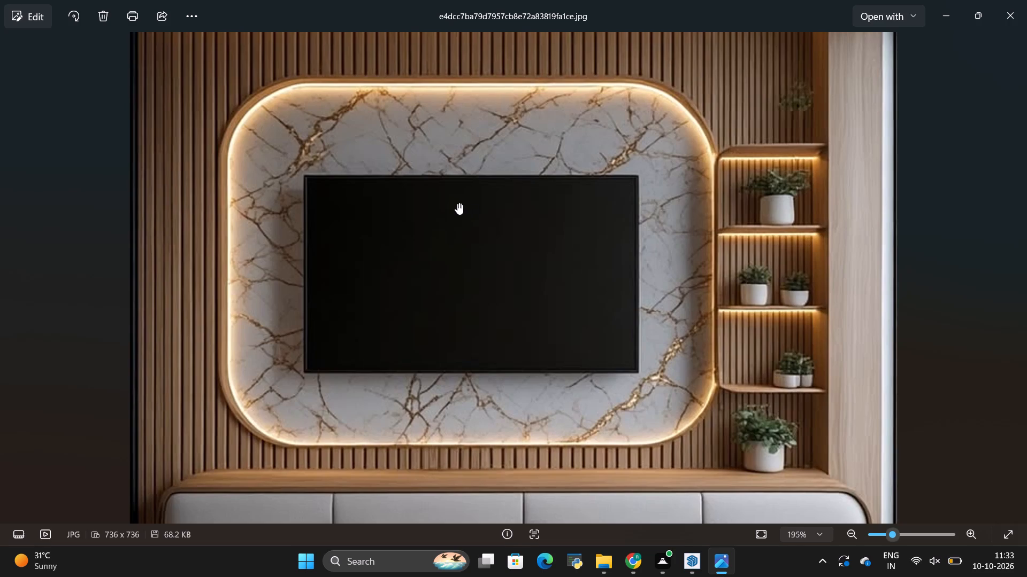
scroll(446, 201, "up", 2)
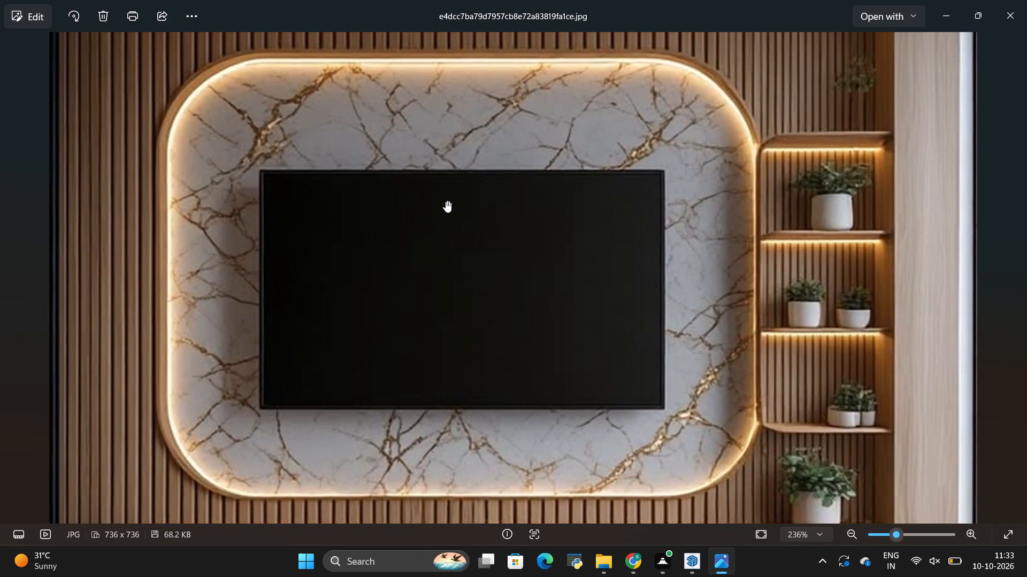
scroll(456, 213, "down", 8)
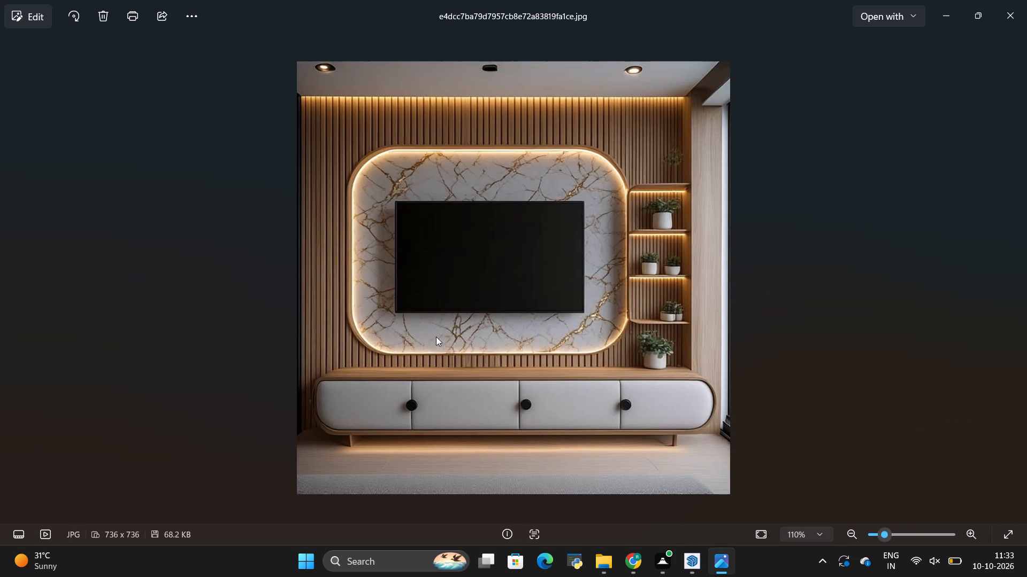
key("alt+Tab")
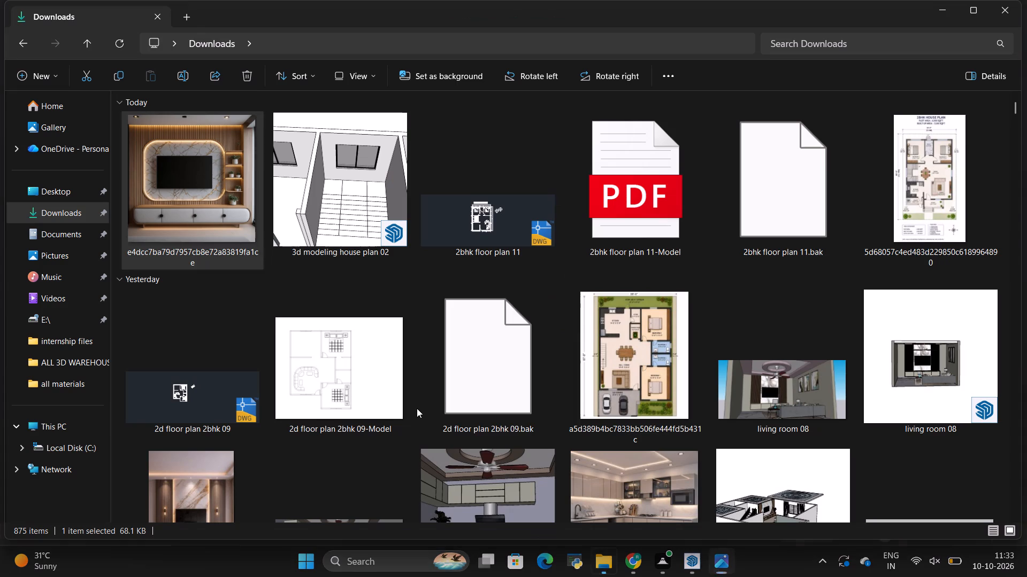
key("alt+Tab")
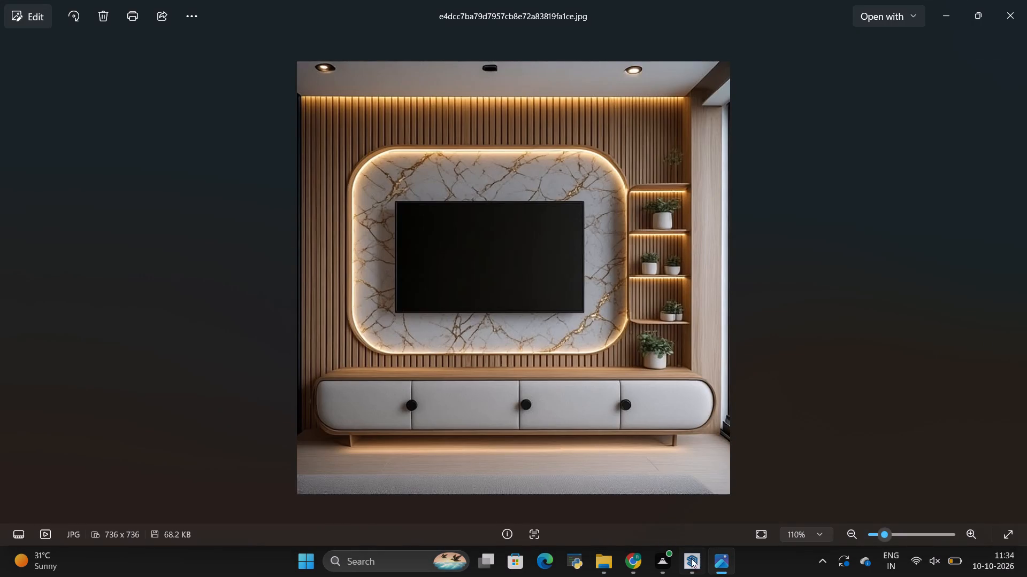
Switch to SketchUp and open the freestanding square panel group beside the house for editing.
left_click(691, 561)
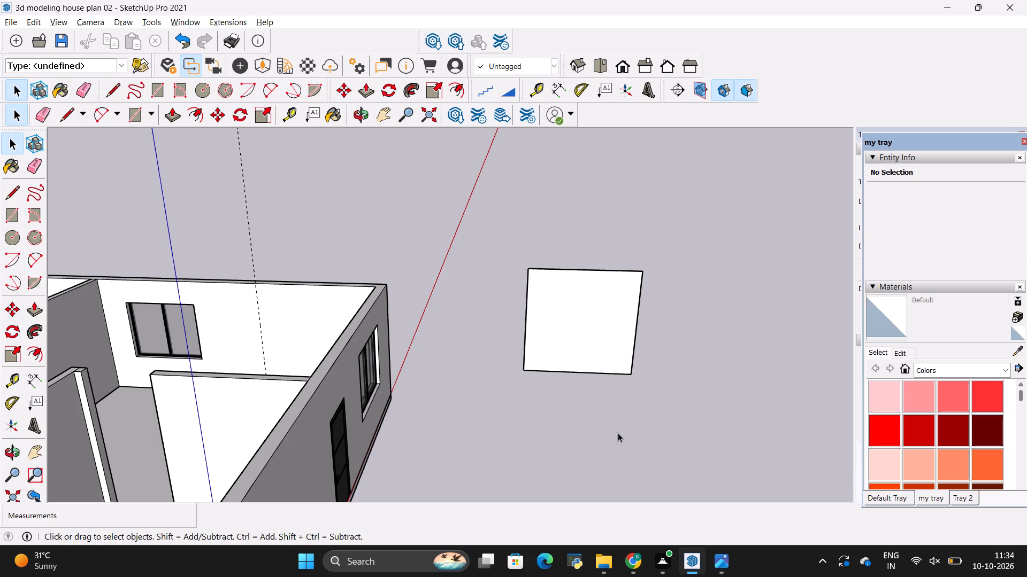
scroll(679, 415, "down", 2)
scroll(653, 381, "up", 3)
scroll(427, 365, "up", 3)
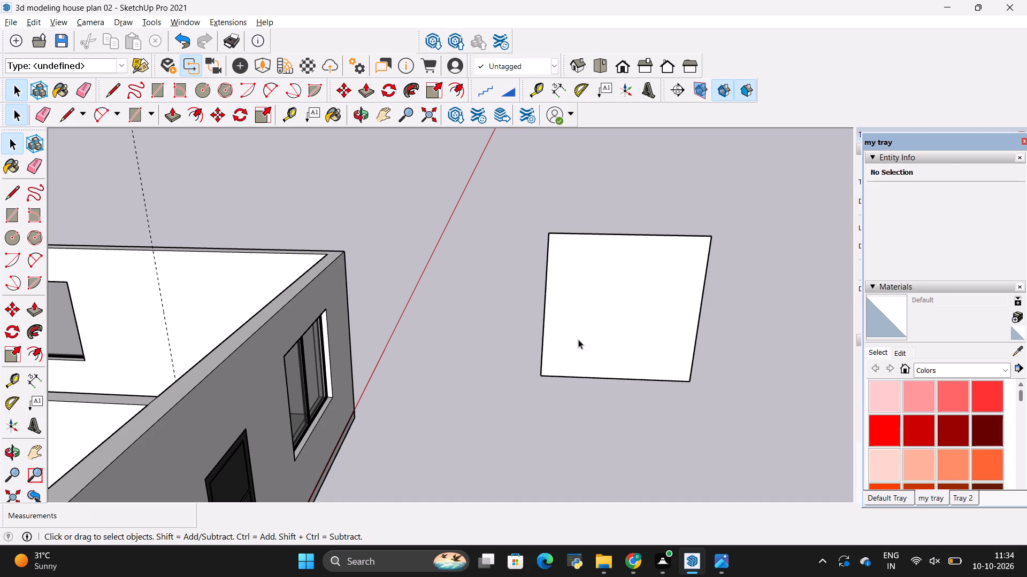
scroll(578, 337, "down", 3)
scroll(639, 307, "up", 4)
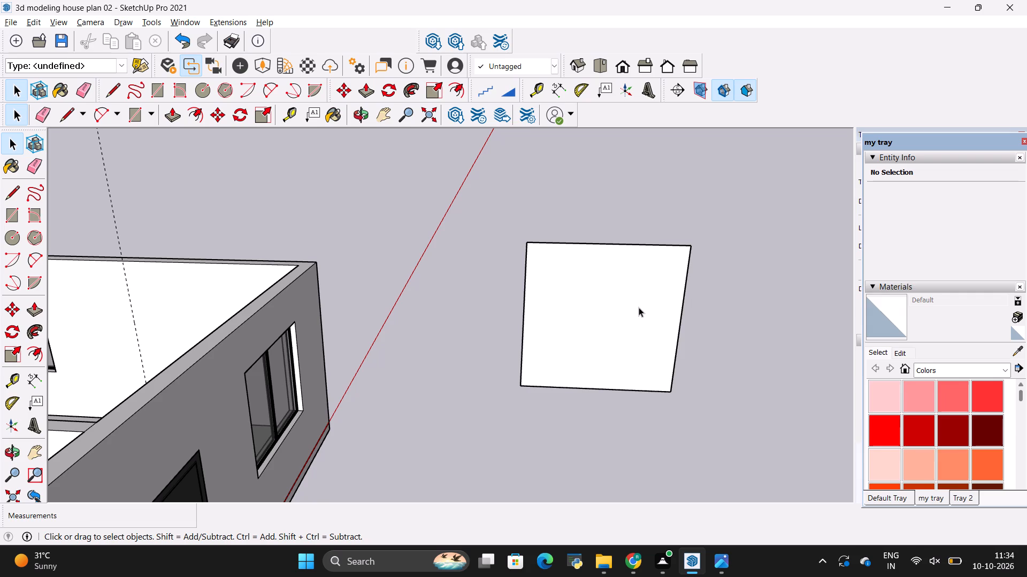
scroll(638, 307, "up", 2)
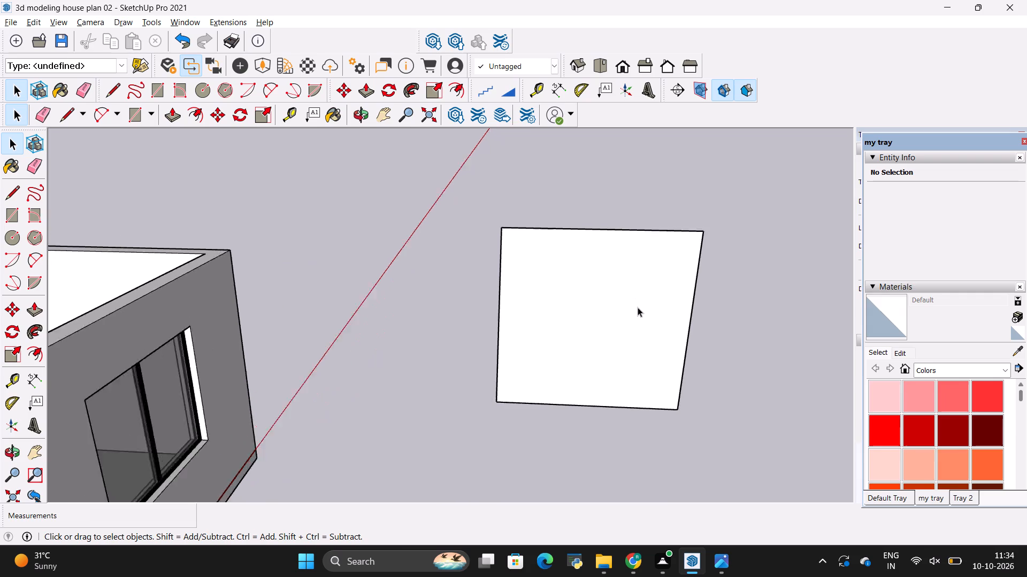
scroll(638, 307, "up", 1)
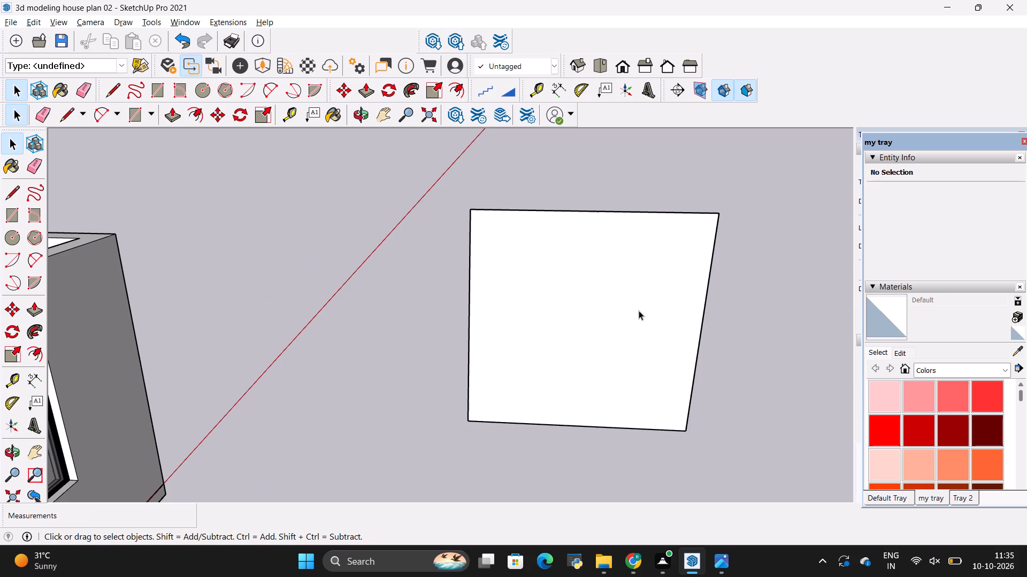
scroll(647, 339, "up", 2)
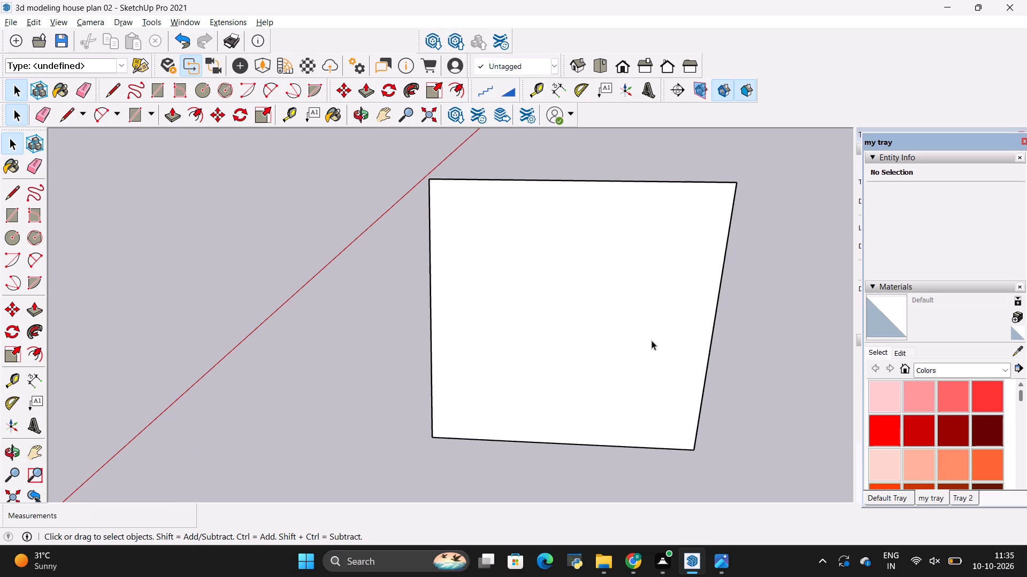
scroll(639, 326, "up", 2)
scroll(614, 313, "down", 2)
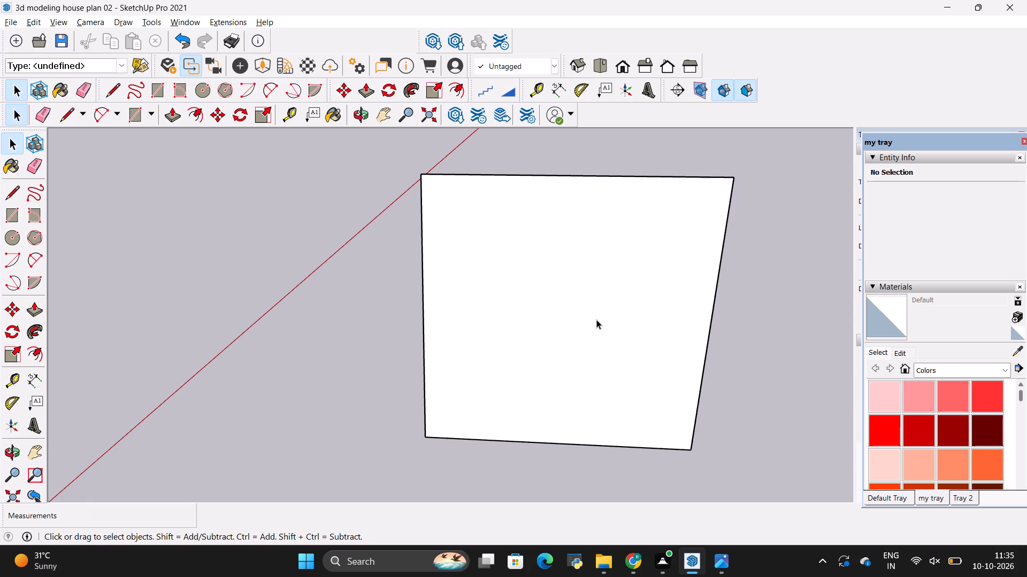
scroll(596, 319, "down", 17)
scroll(596, 319, "up", 2)
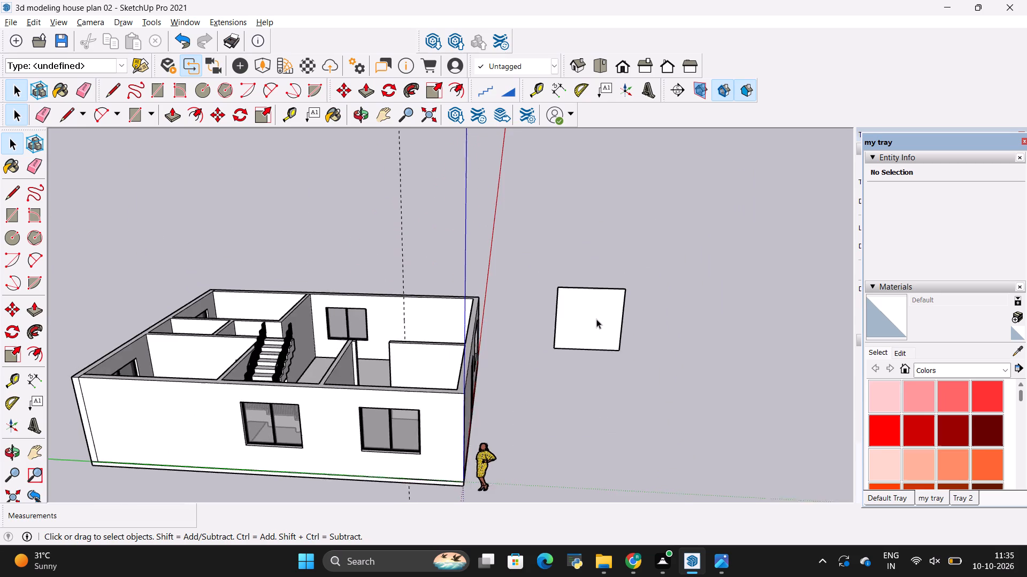
scroll(596, 319, "up", 13)
left_click(601, 314)
right_click(601, 314)
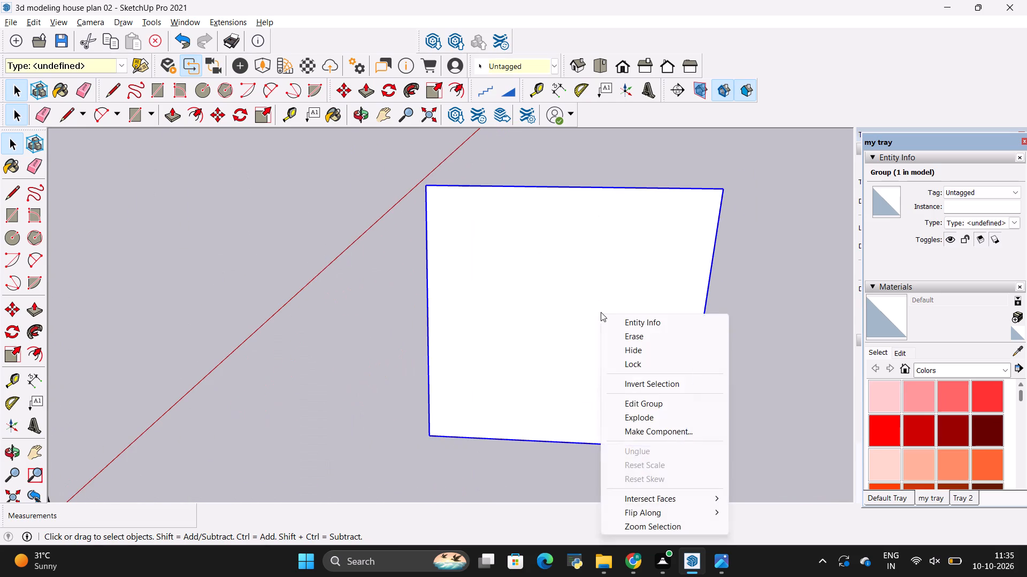
double_click(603, 311)
left_click(792, 321)
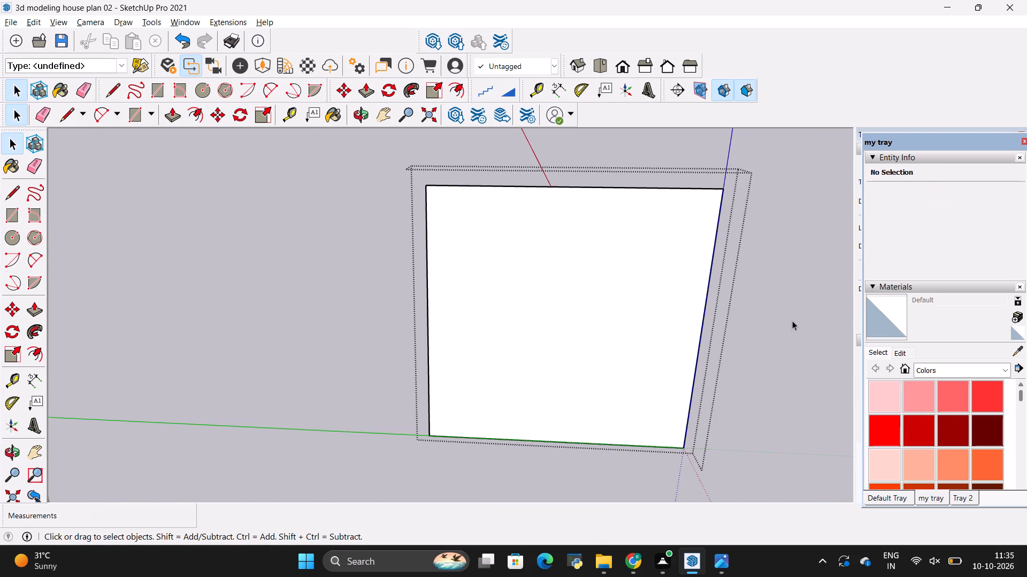
double_click(676, 317)
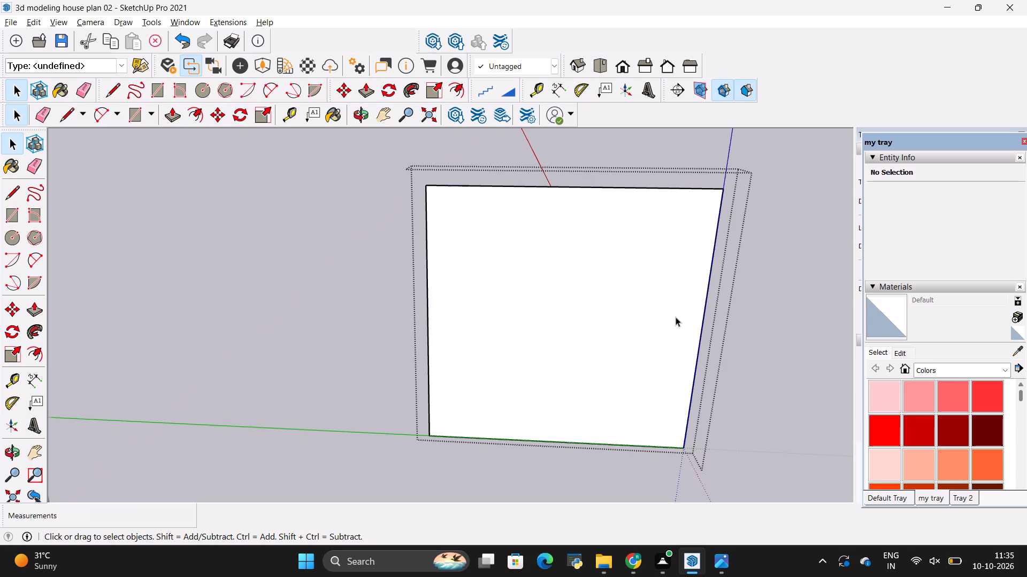
left_click(808, 318)
scroll(555, 322, "down", 7)
double_click(559, 321)
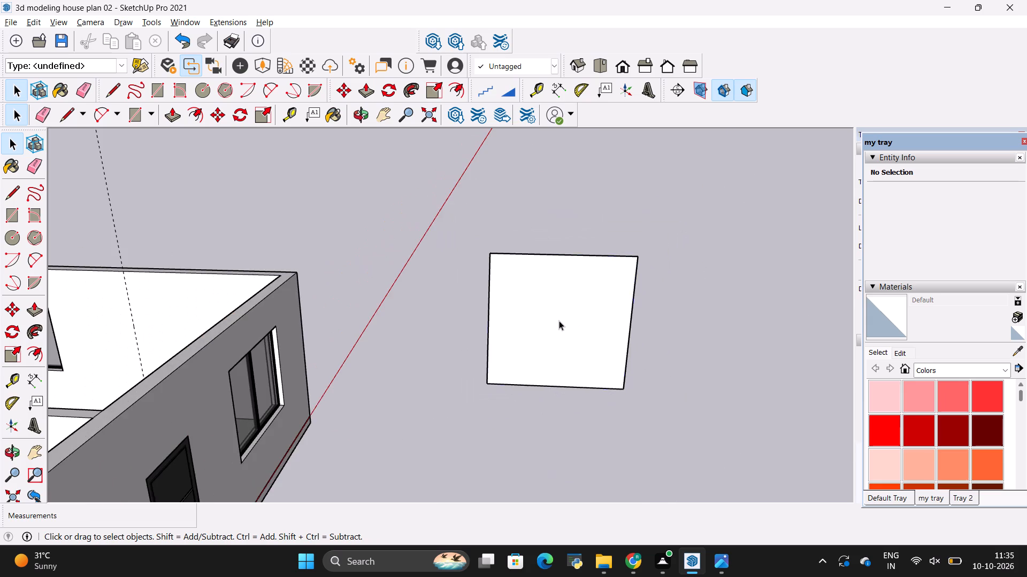
Copy the panel's bottom edge 6" upward on the face.
scroll(553, 382, "up", 2)
left_click(555, 385)
scroll(555, 385, "up", 1)
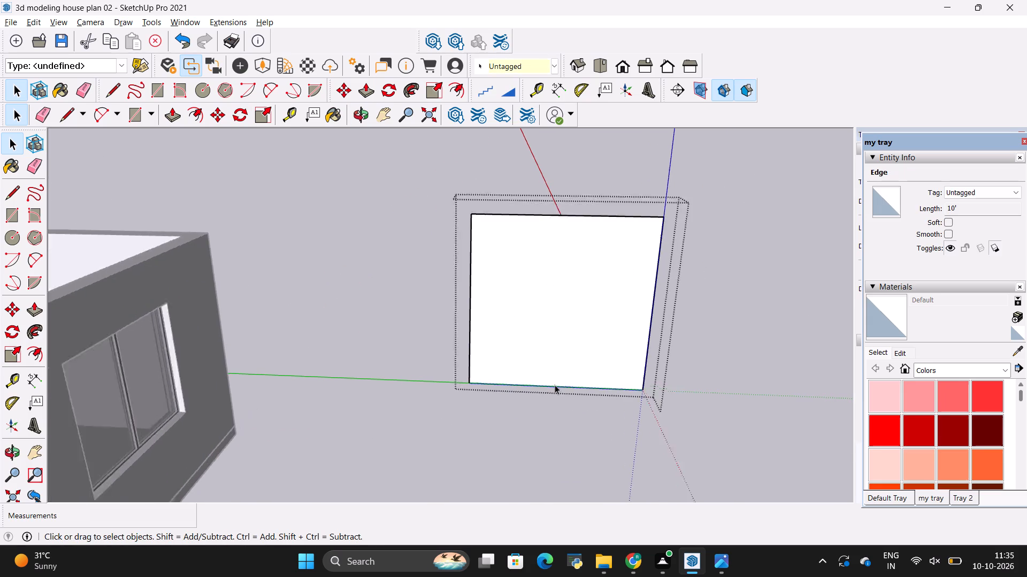
scroll(555, 385, "up", 3)
scroll(555, 385, "down", 3)
key("m")
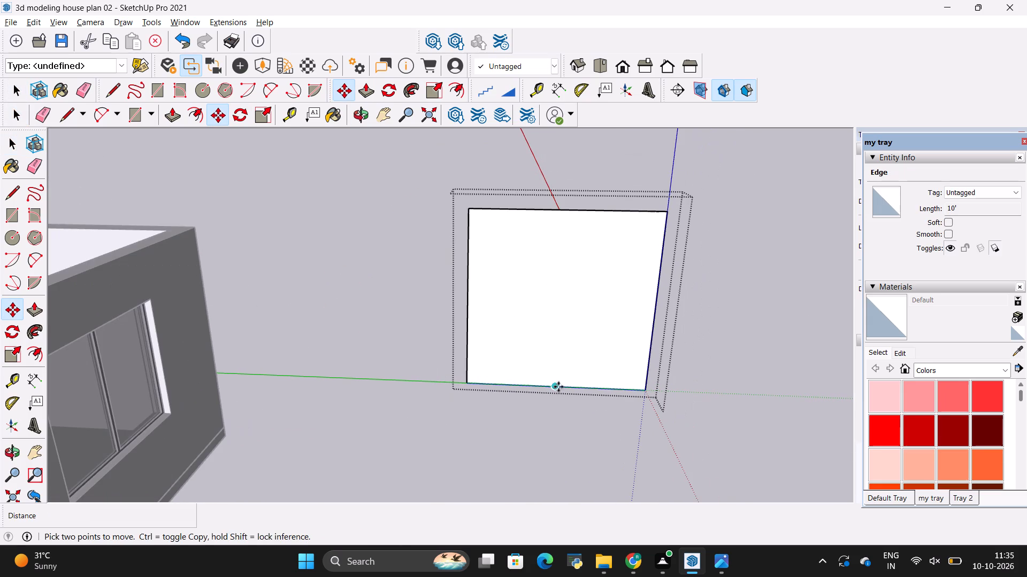
left_click(587, 389, "ctrl")
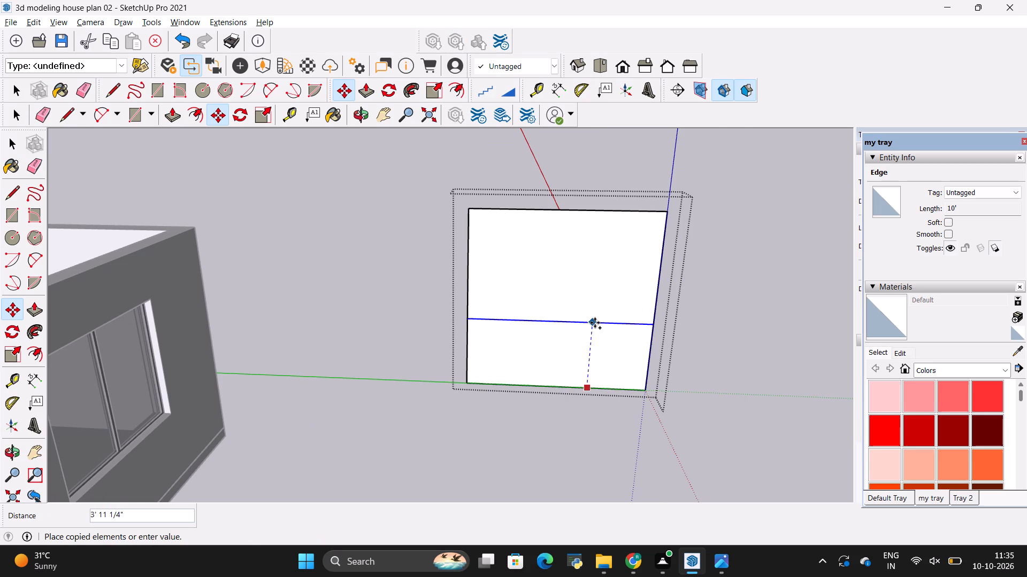
key("BackSpace")
key("6")
key("shift+quotedbl")
key("Return")
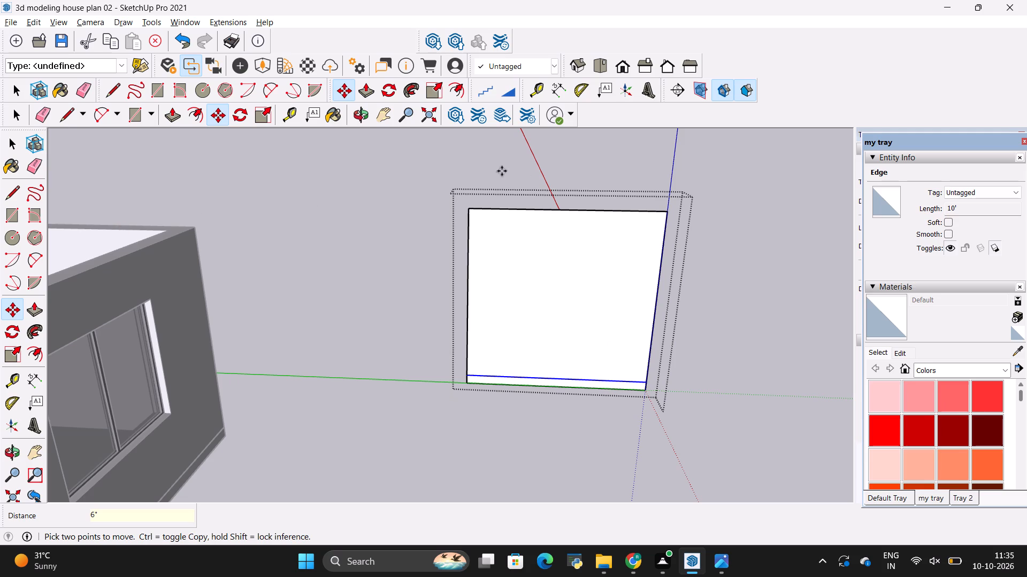
Copy the panel's top edge 6" downward on the face.
scroll(671, 207, "up", 1)
scroll(591, 213, "up", 2)
left_click(599, 210)
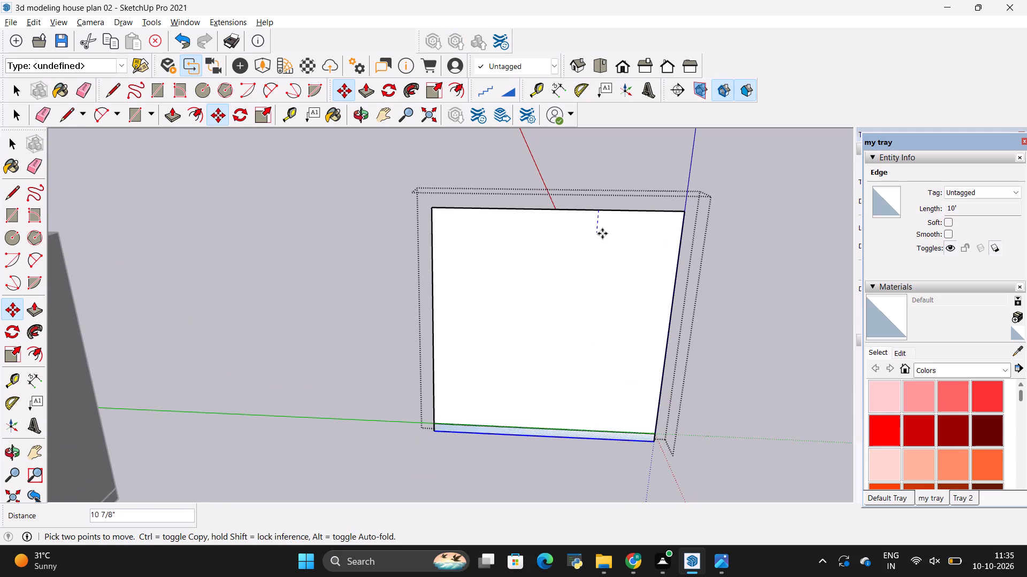
key("Escape")
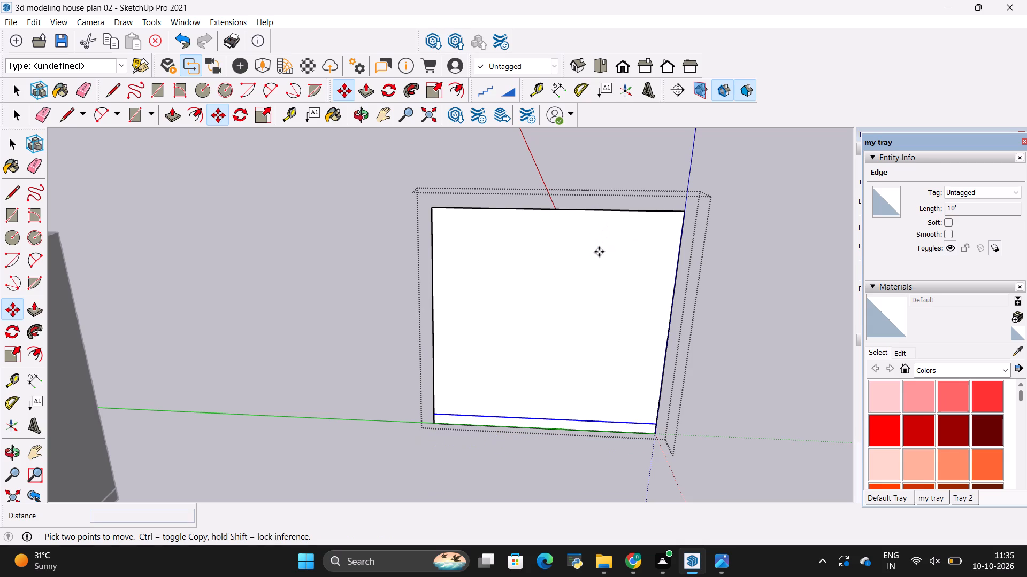
key("Escape")
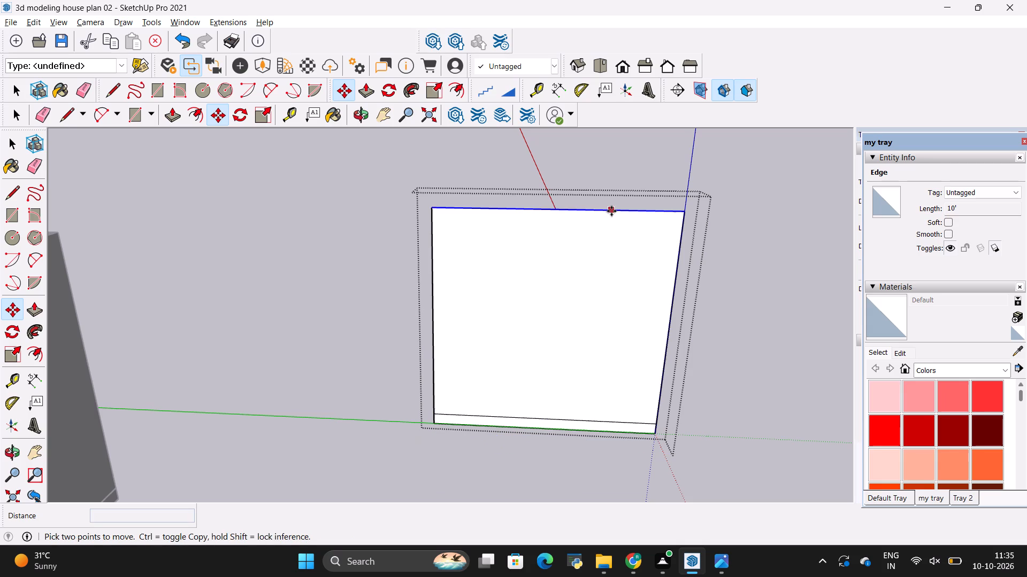
left_click(611, 211)
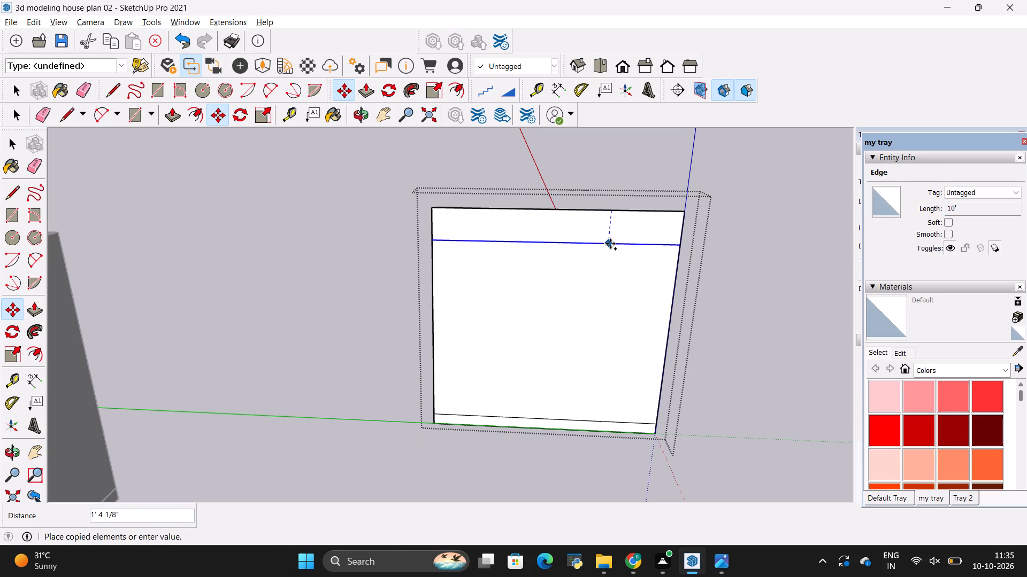
key("BackSpace")
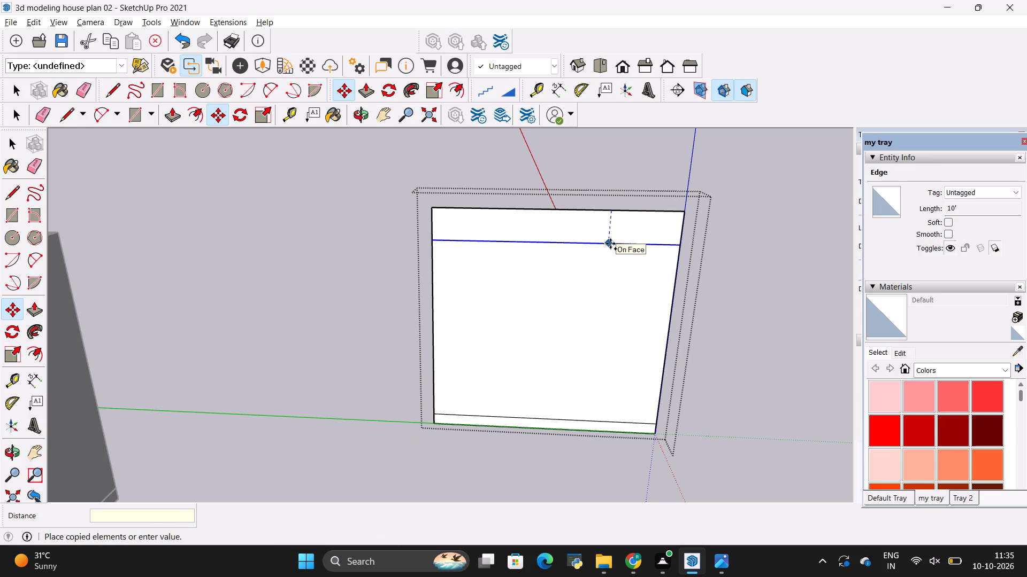
key("6")
key("shift+quotedbl")
key("Return")
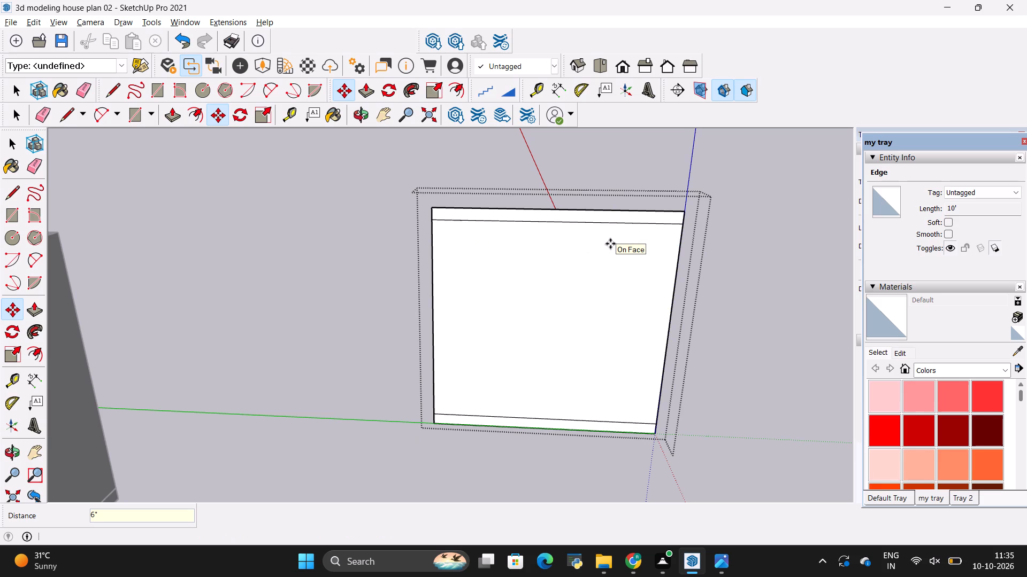
After a check of the reference image, copy the horizontal line near the panel's base 18" upward.
key("Tab")
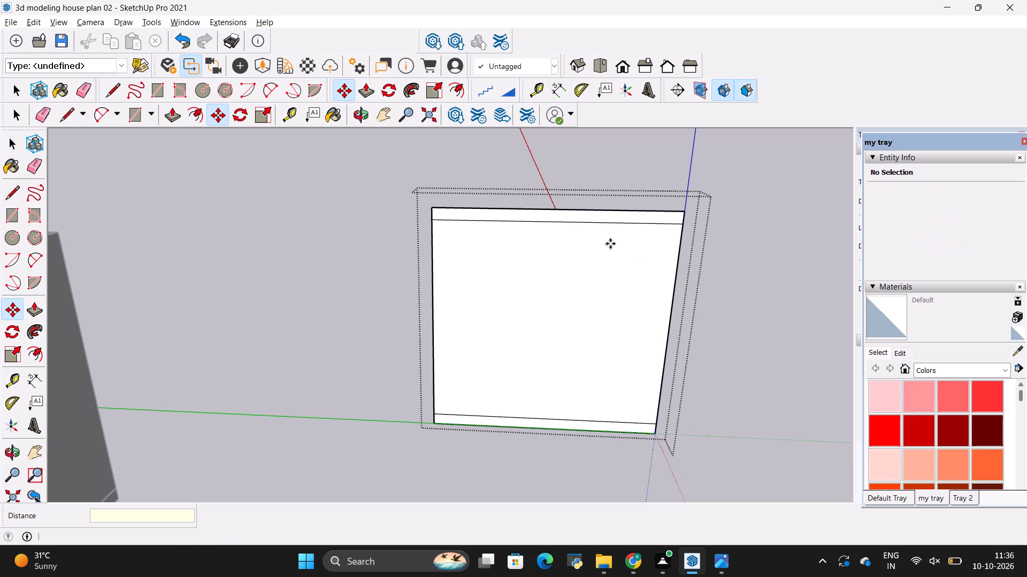
key("alt+Tab")
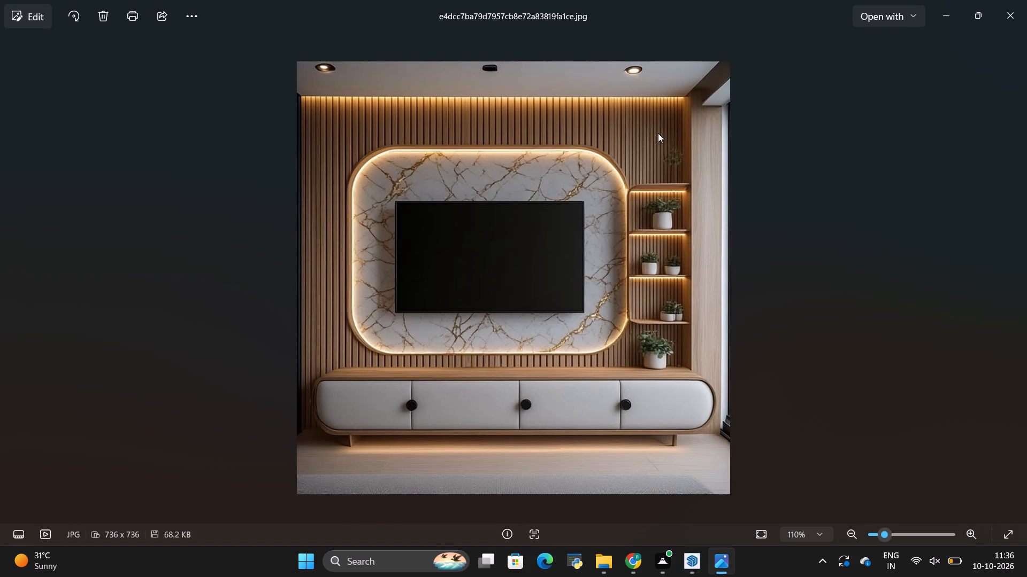
scroll(653, 130, "up", 1)
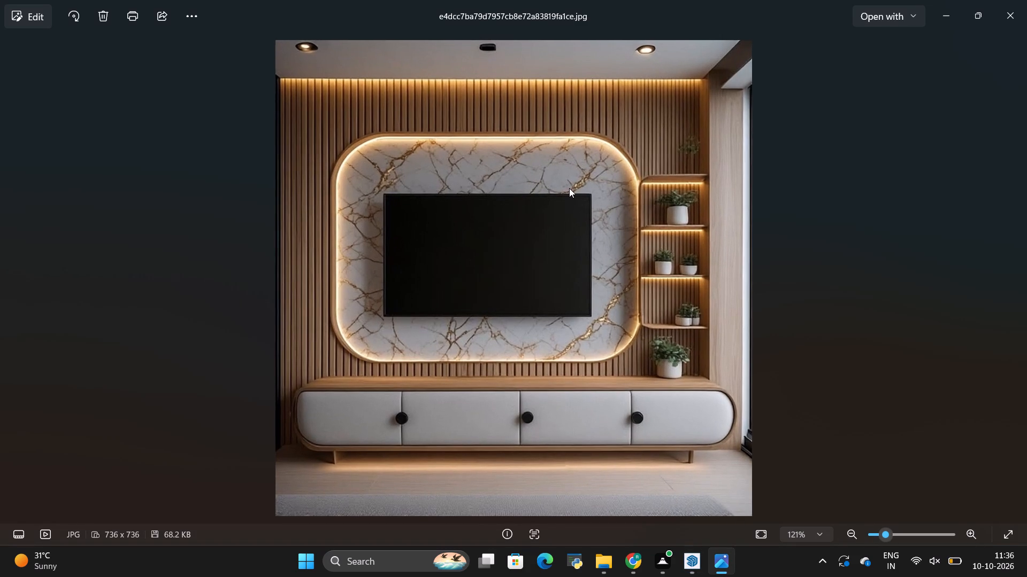
key("alt+Tab")
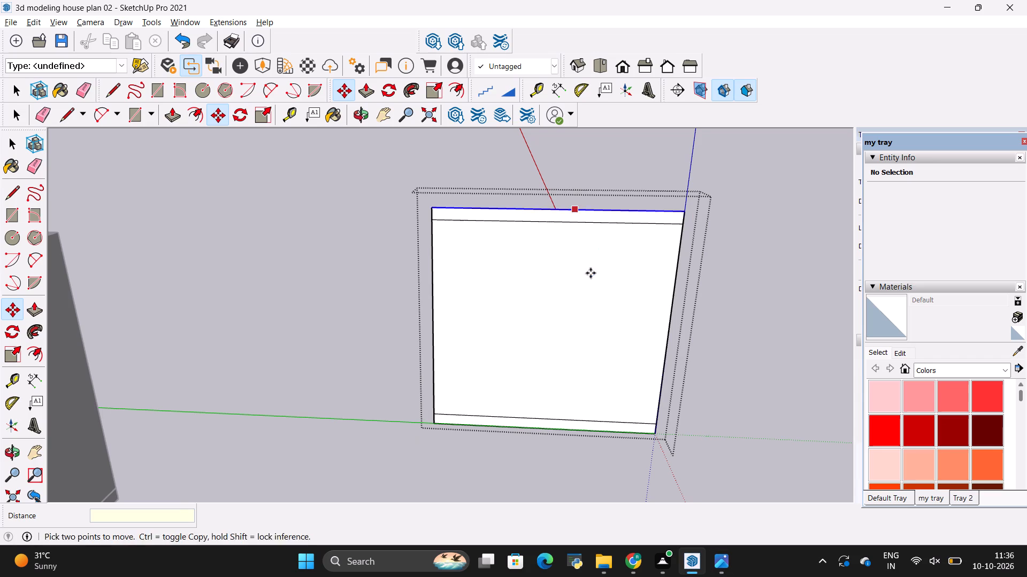
scroll(547, 399, "up", 3)
scroll(549, 394, "down", 3)
middle_click_drag(551, 419, 552, 420)
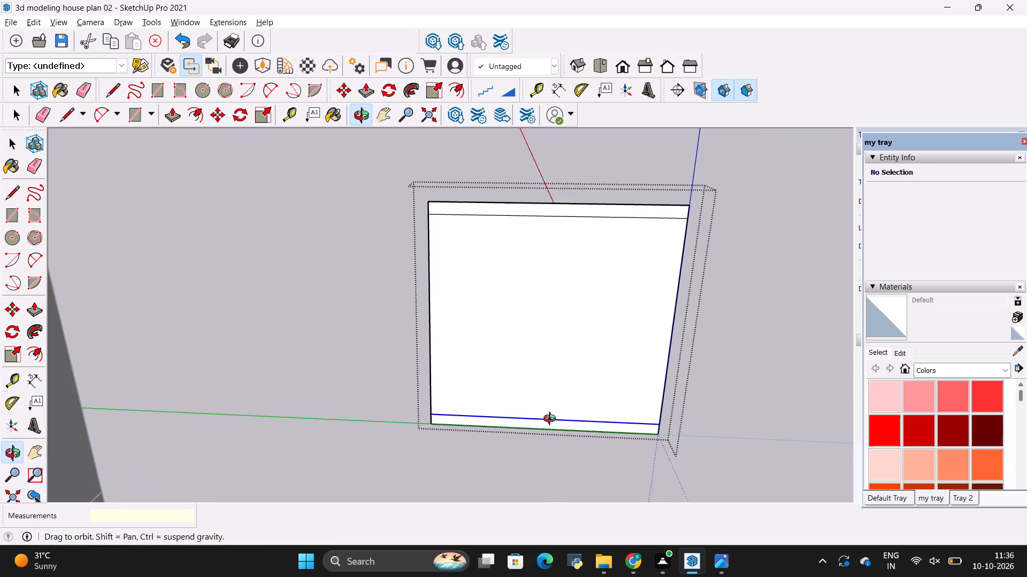
middle_click_drag(552, 420, 557, 364)
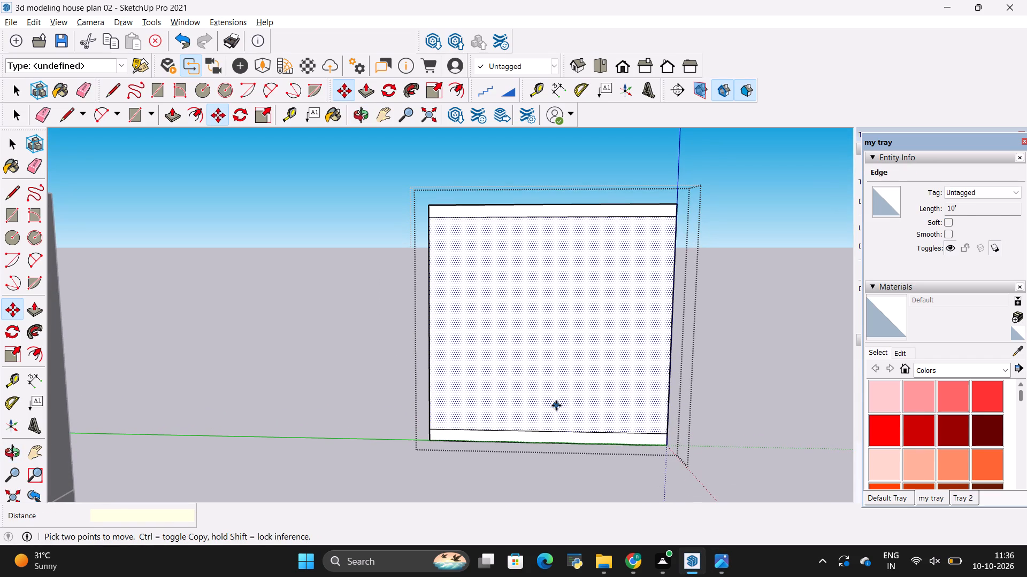
left_click(597, 433)
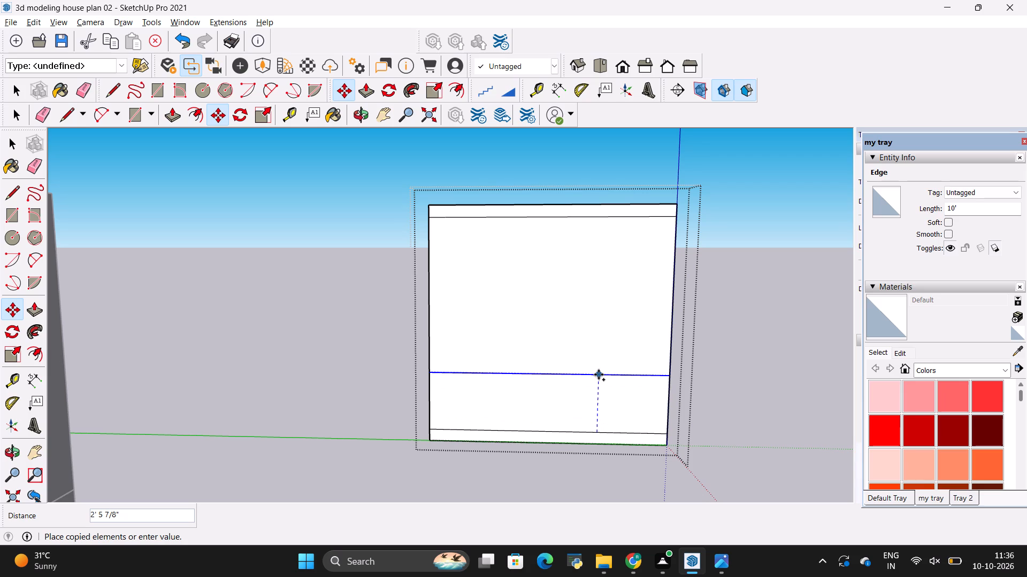
key("BackSpace")
type("18")
key("shift+quotedbl")
key("Return")
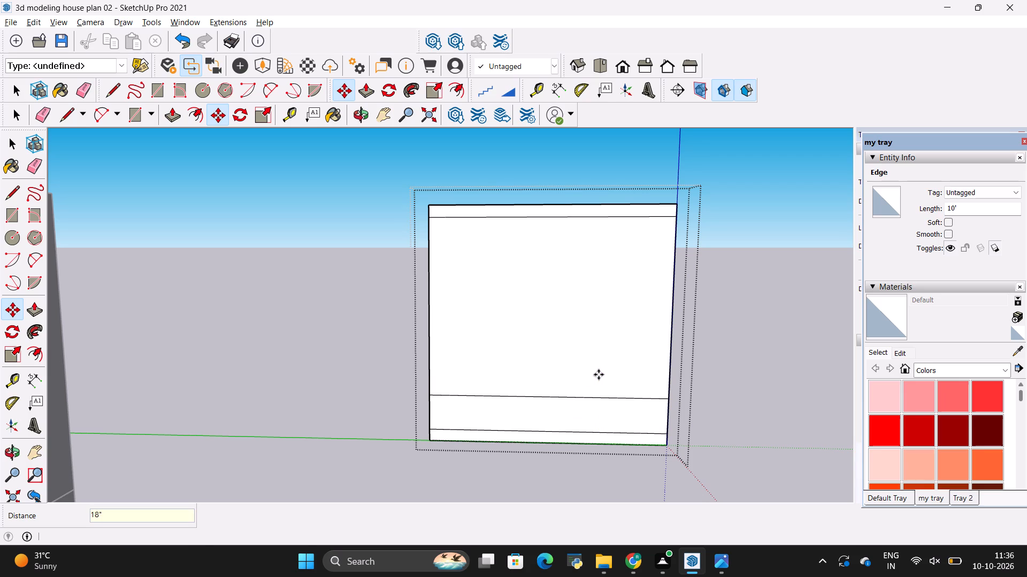
Copy the cabinet band's upper line 1" downward on the panel face.
scroll(607, 415, "up", 1)
scroll(664, 393, "up", 3)
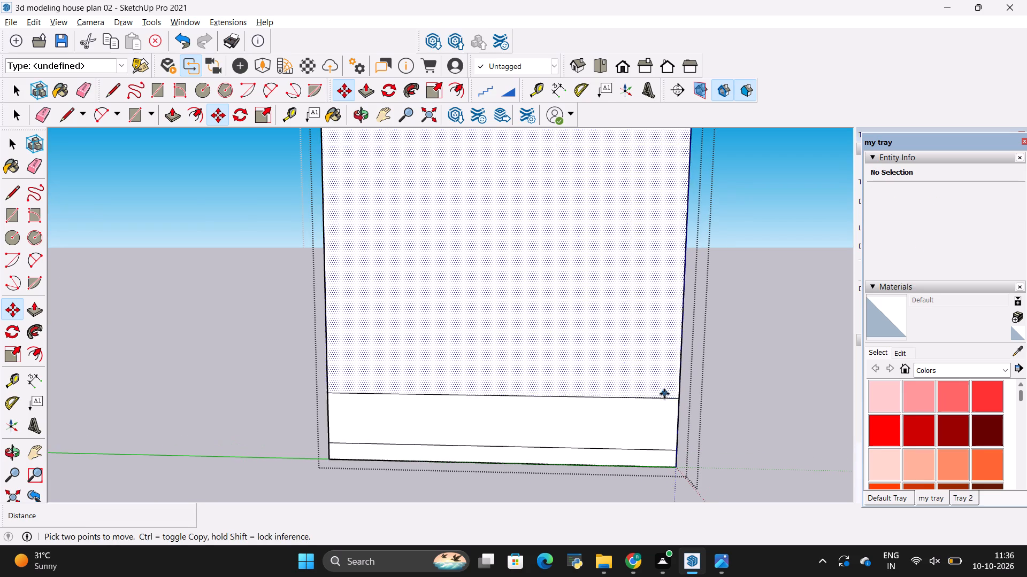
left_click(626, 399)
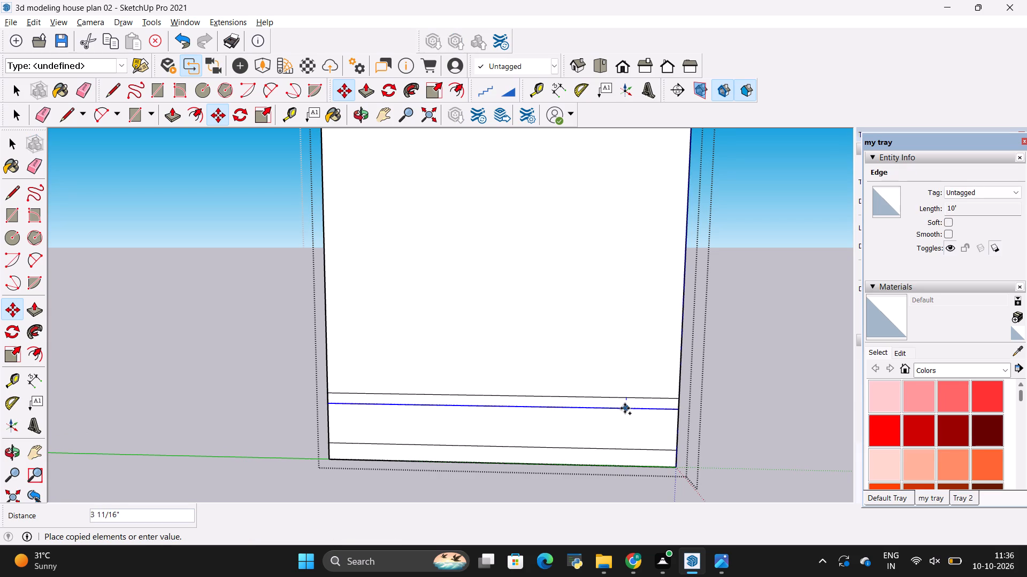
key("BackSpace")
key("1")
key("shift+quotedbl")
key("Return")
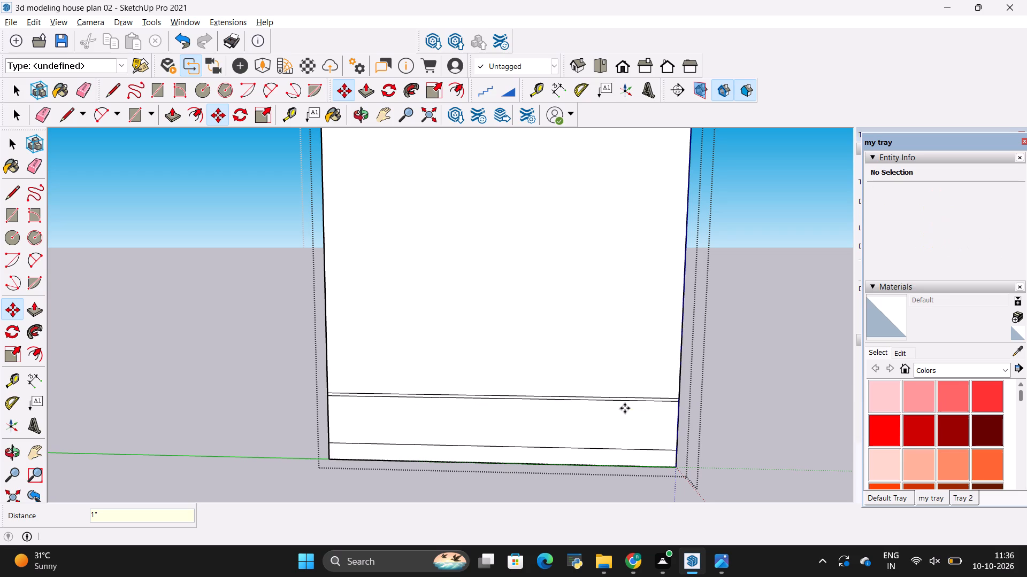
Copy the cabinet band's lower line 1" upward on the panel face.
scroll(610, 571, "down", 4)
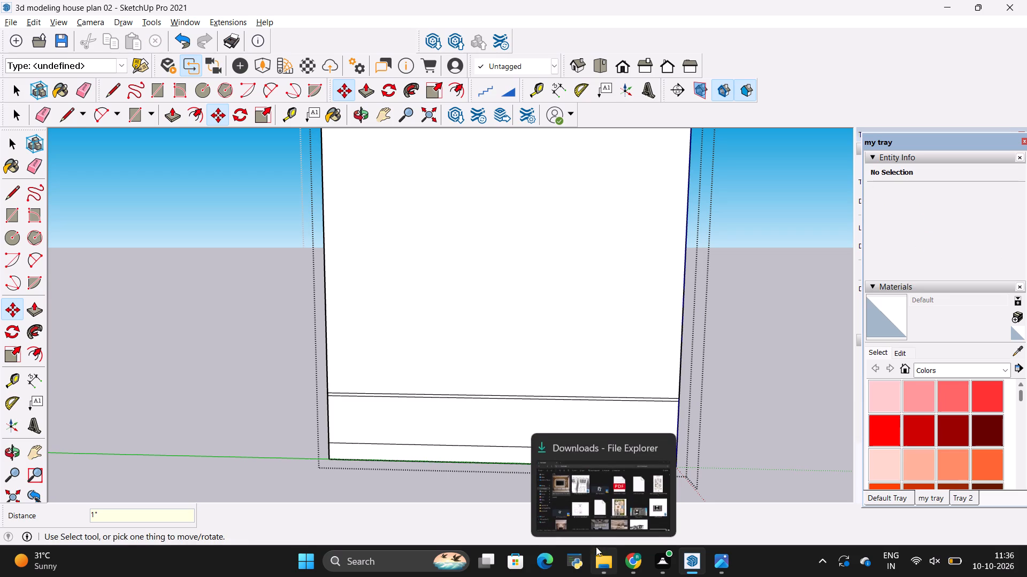
scroll(443, 368, "down", 5)
scroll(479, 373, "up", 4)
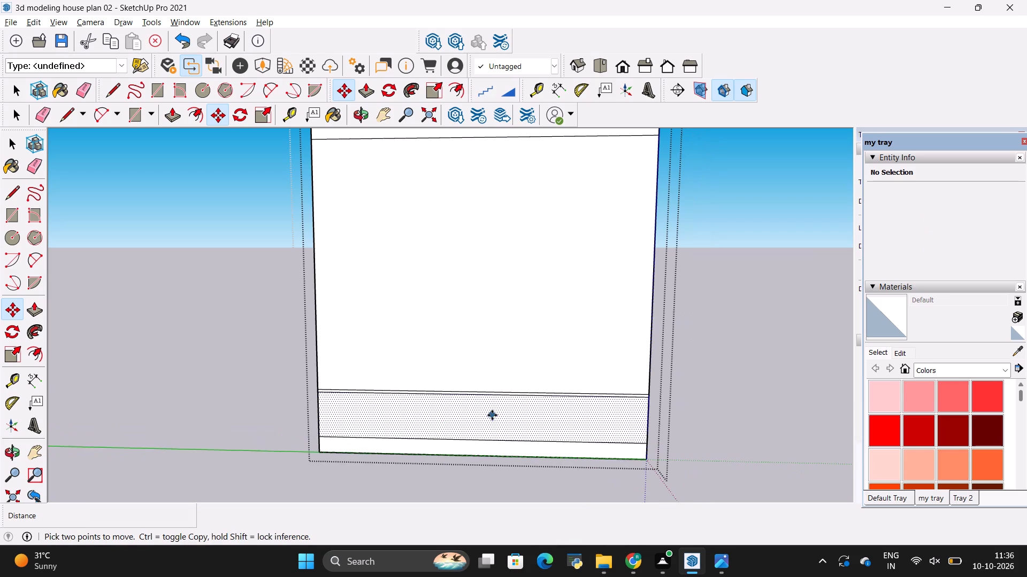
middle_click_drag(492, 415, 522, 336)
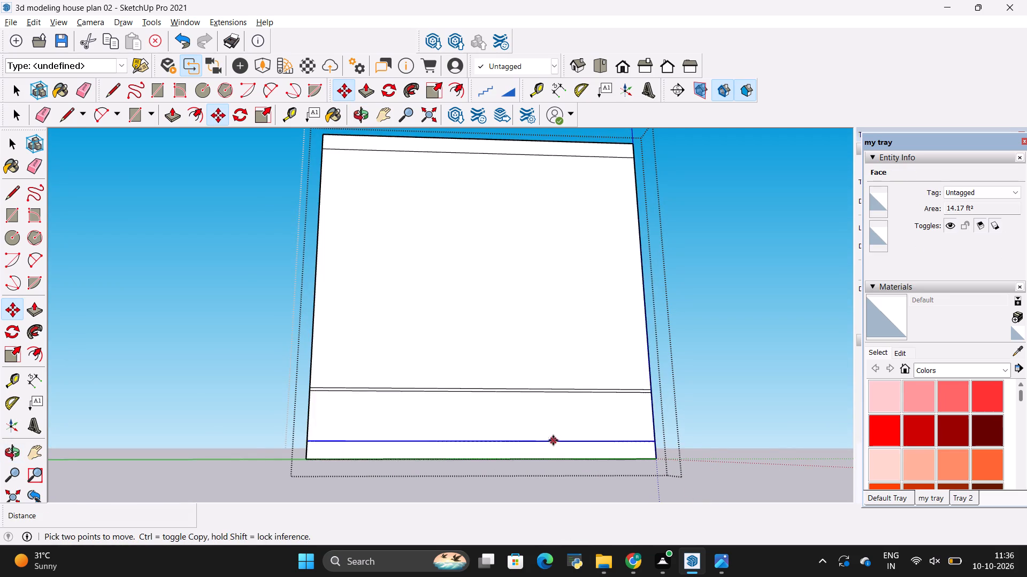
scroll(555, 443, "up", 3)
left_click(556, 443)
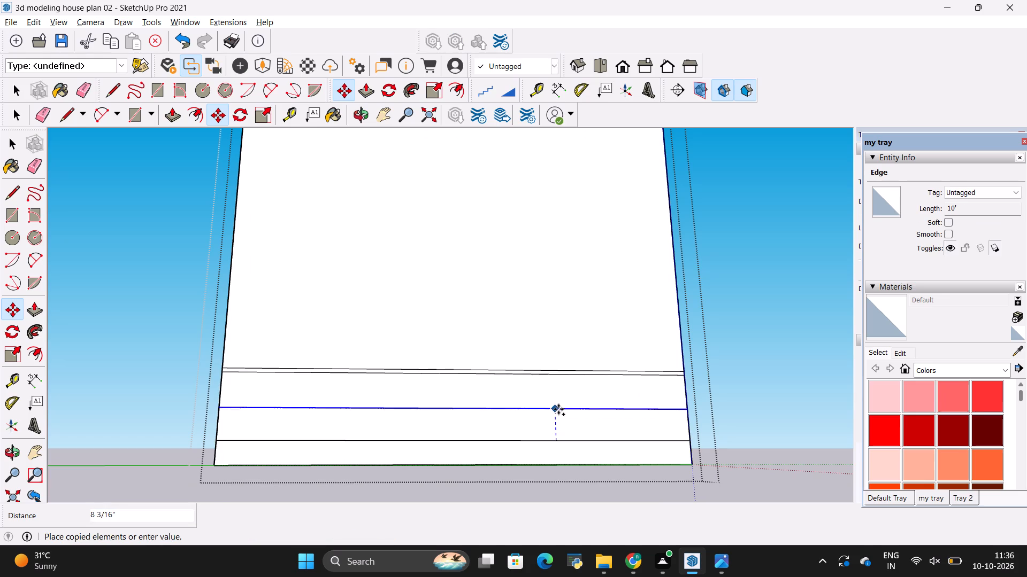
key("BackSpace")
key("1")
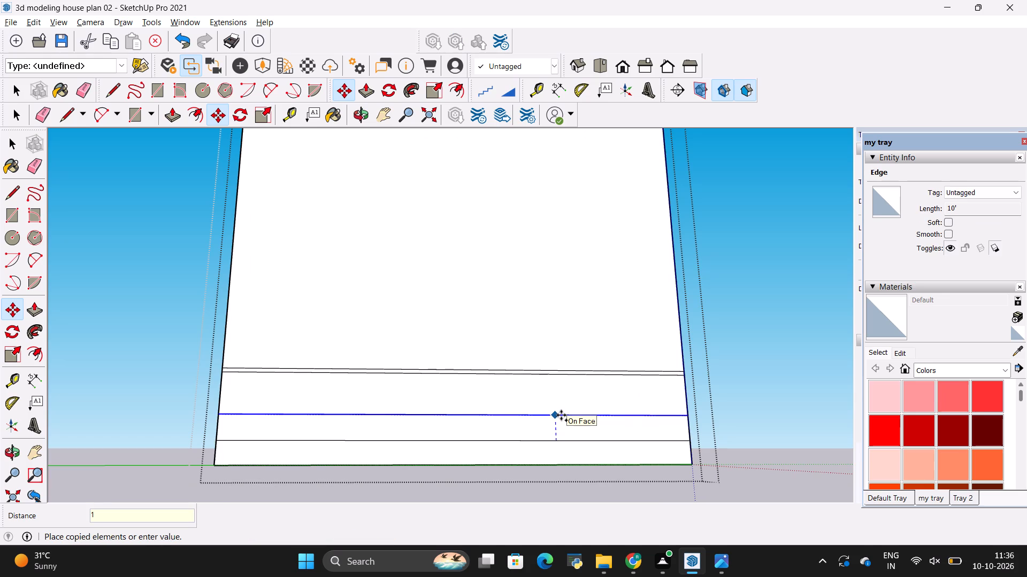
key("shift+quotedbl")
key("Return")
key("Escape")
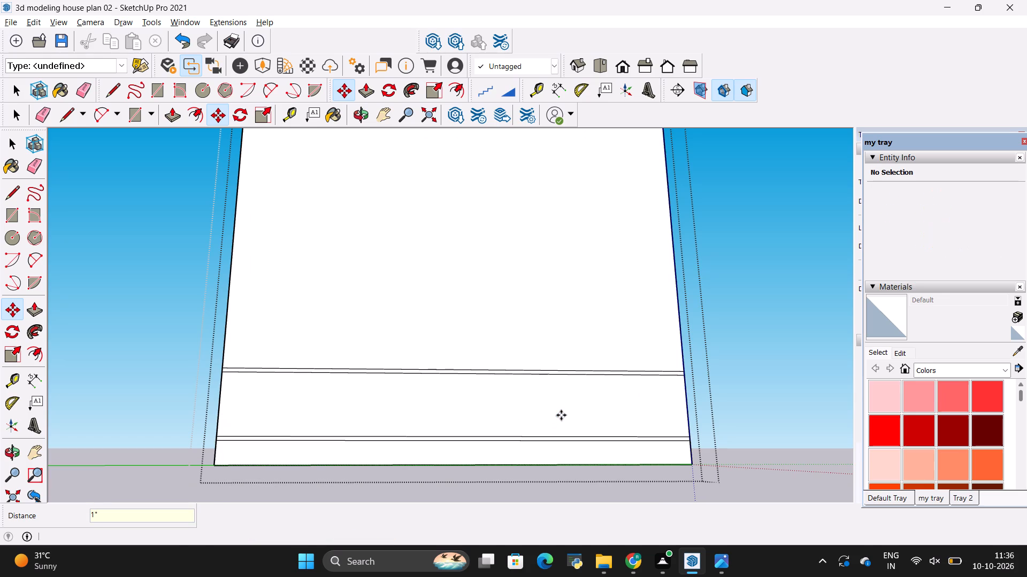
Compare the panel layout with the reference image, looking at how the cabinet and rounded marble surround are proportioned.
scroll(597, 373, "down", 5)
middle_click_drag(542, 236, 527, 254)
key("alt+Tab")
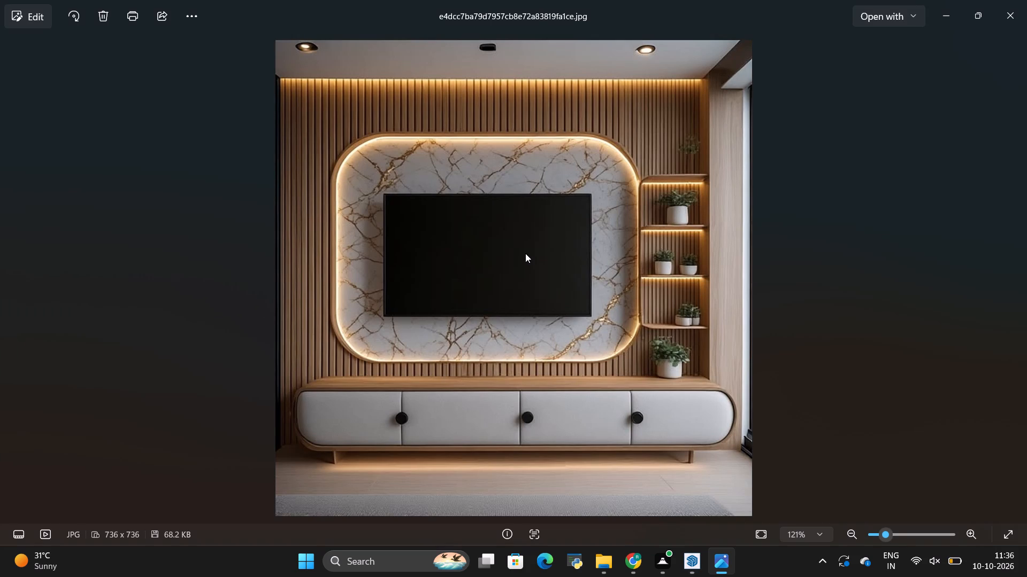
key("alt+Tab")
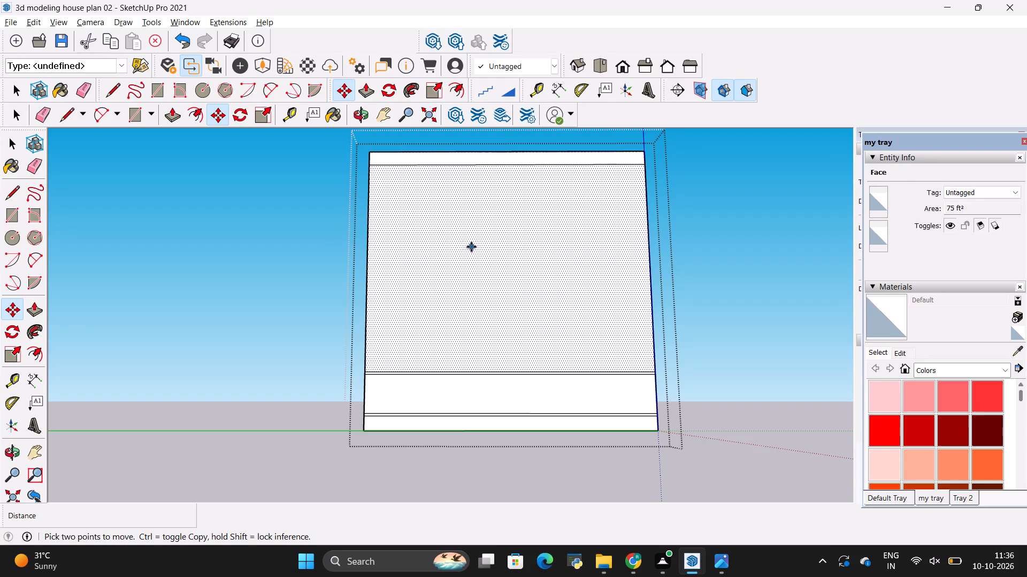
key("alt+Tab")
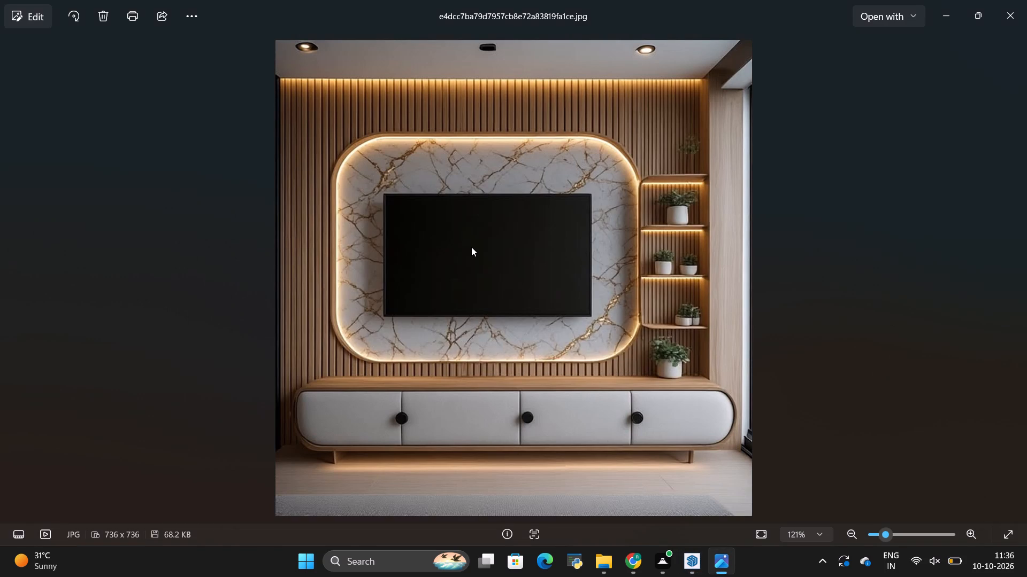
key("alt+Tab")
scroll(472, 232, "down", 1)
scroll(475, 220, "up", 3)
scroll(475, 220, "down", 4)
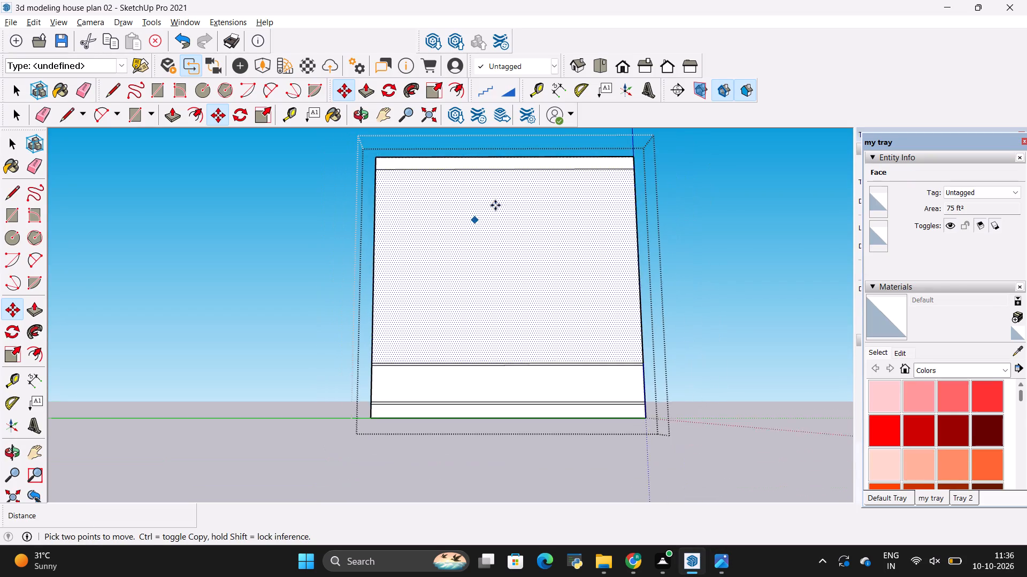
middle_click_drag(500, 205, 490, 249)
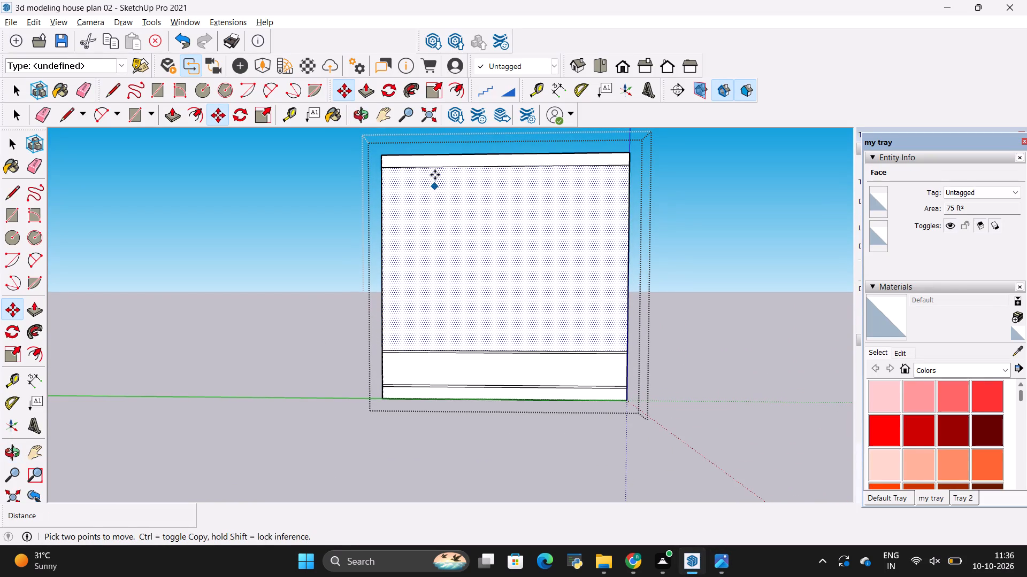
key("alt+Tab")
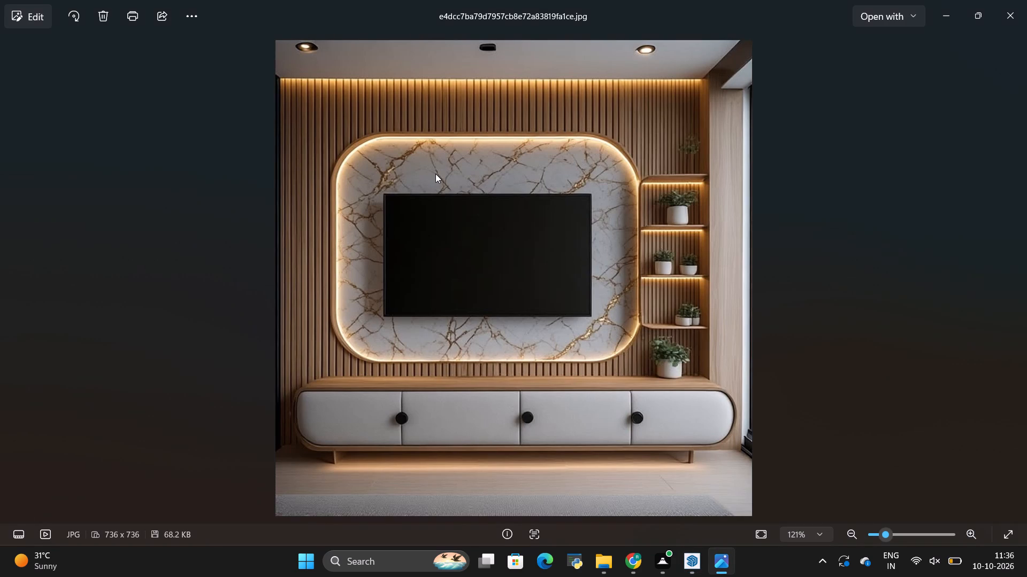
key("alt+Tab")
Place a vertical guide 1' inward from the panel's right edge with the Tape Measure.
key("t")
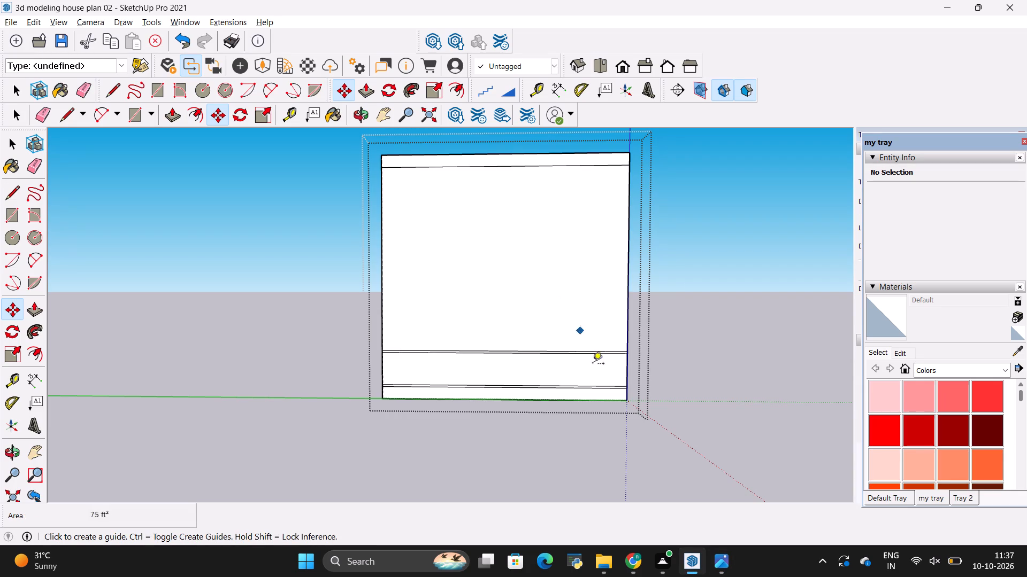
scroll(625, 378, "up", 8)
left_click(625, 378)
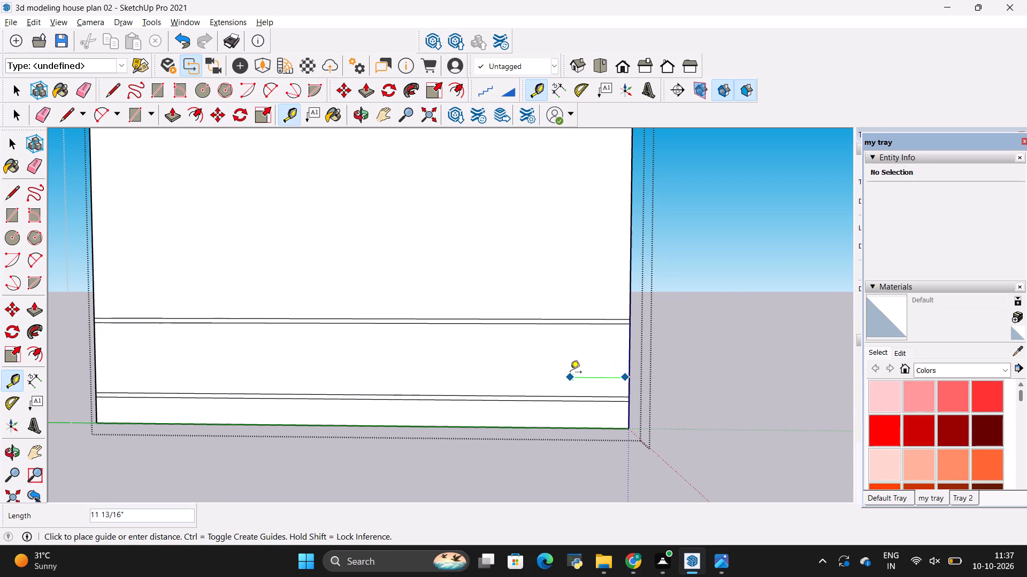
key("Escape")
key("t")
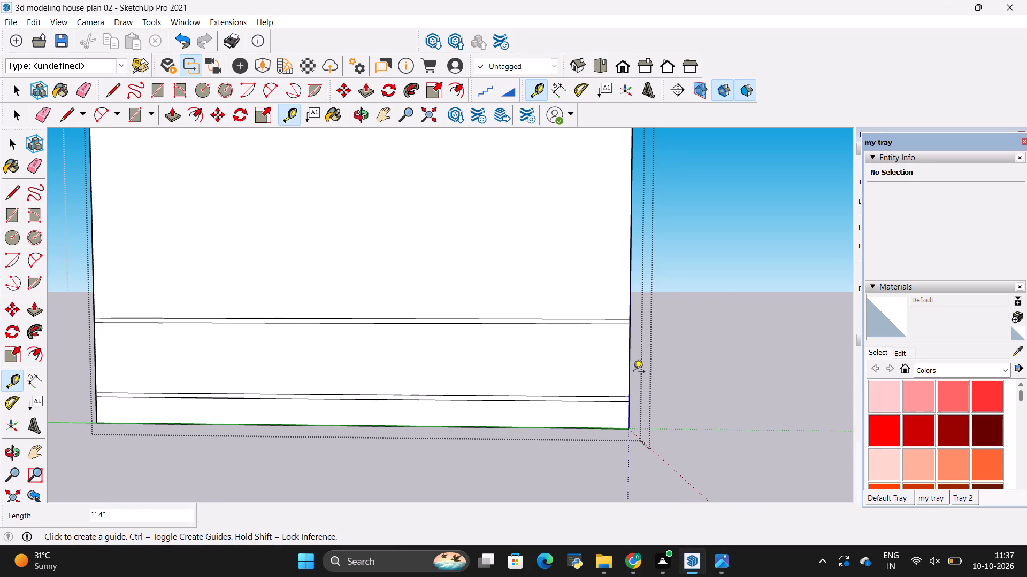
left_click(631, 371)
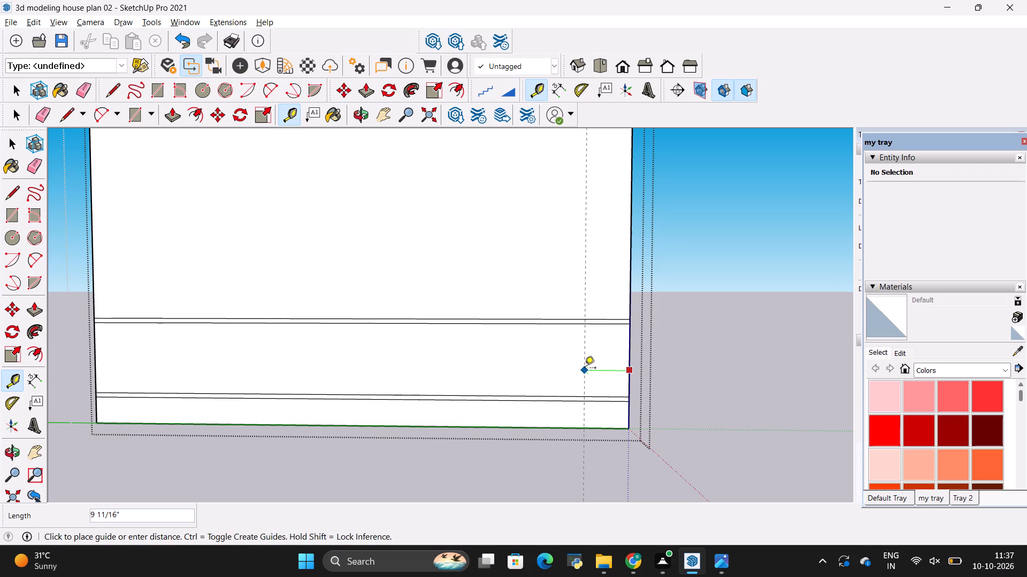
key("BackSpace")
key("1")
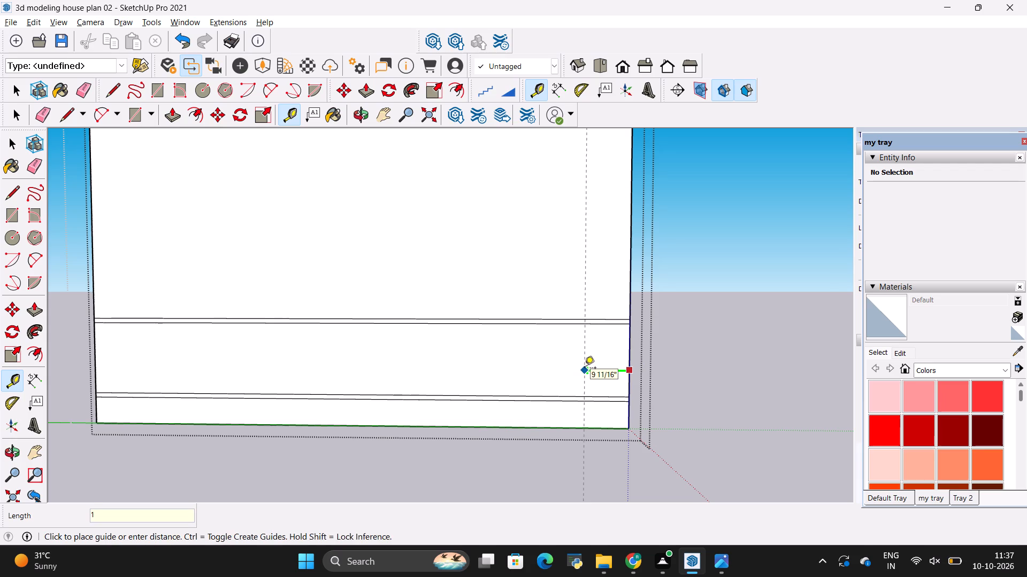
key("shift+quotedbl")
key("BackSpace")
key("BackSpace")
key("BackSpace")
type("1'")
key("Return")
Place a vertical guide 1' inward from the panel's left edge.
scroll(567, 394, "down", 4)
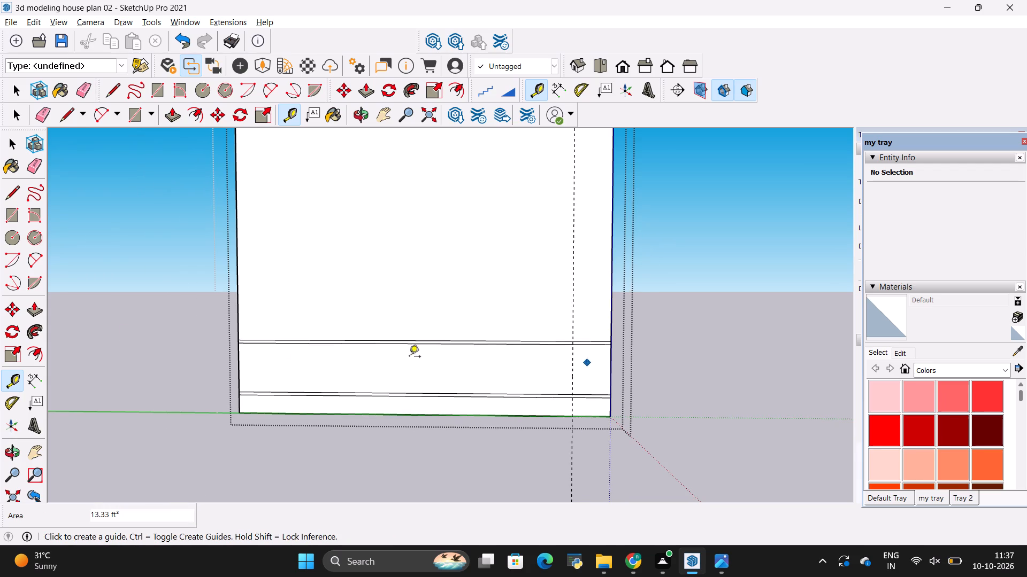
left_click(234, 377)
left_click(238, 376)
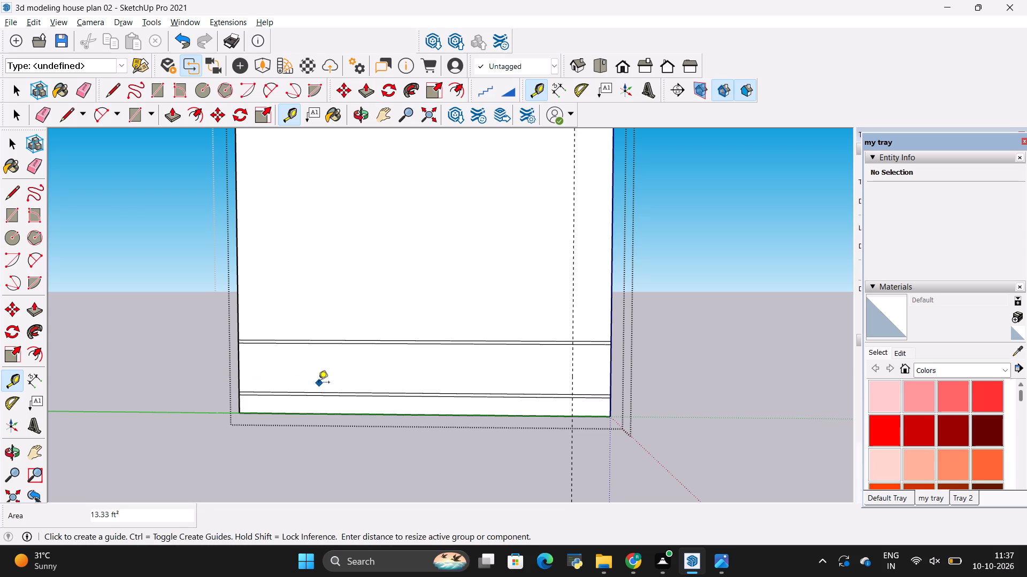
key("Escape")
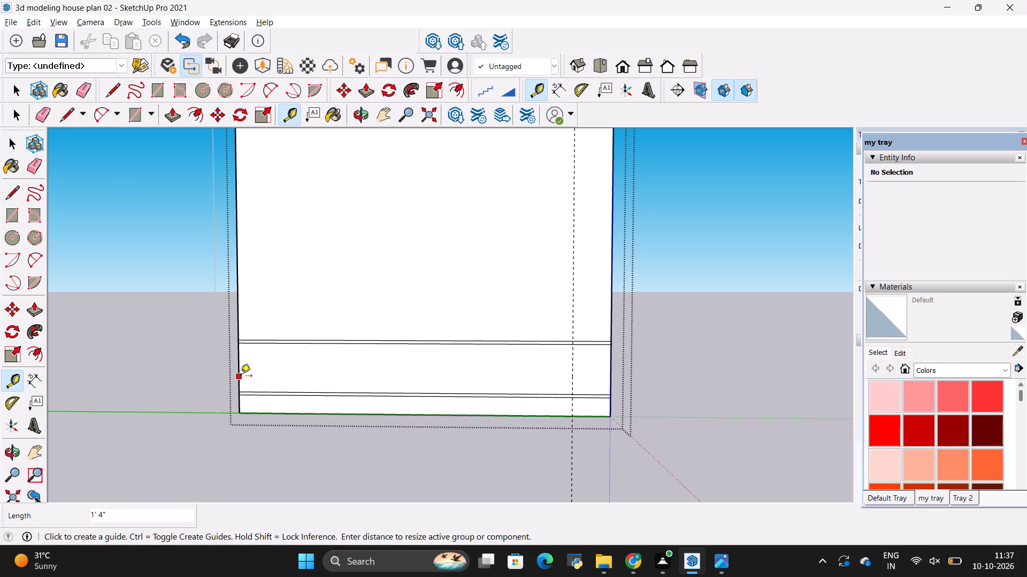
left_click(240, 377)
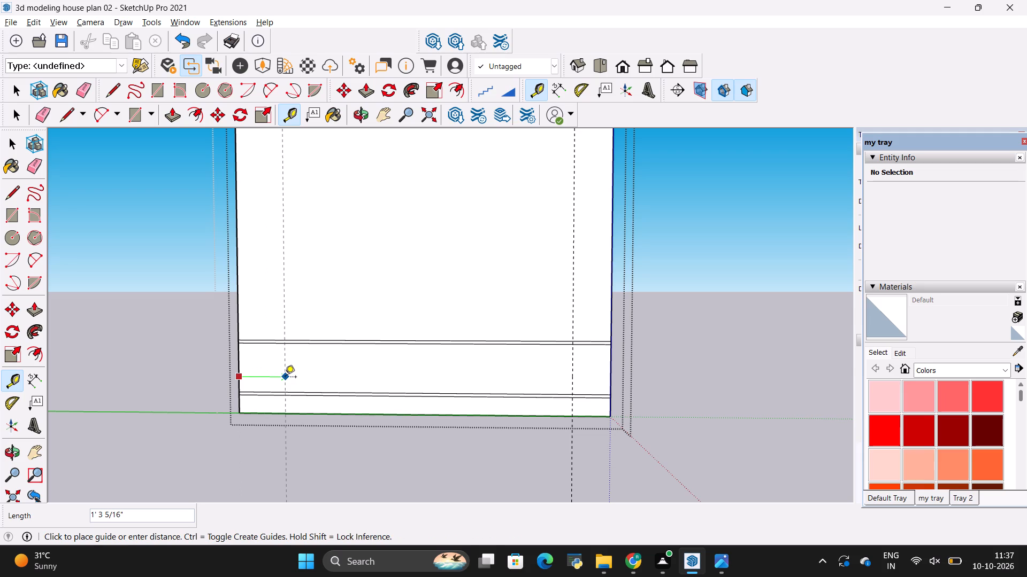
key("BackSpace")
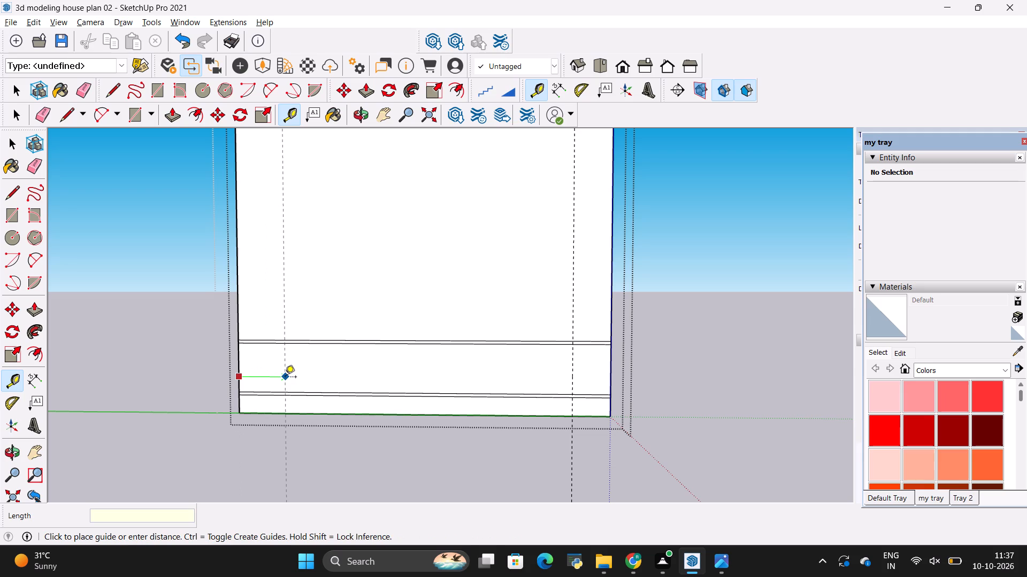
type("1'")
key("Return")
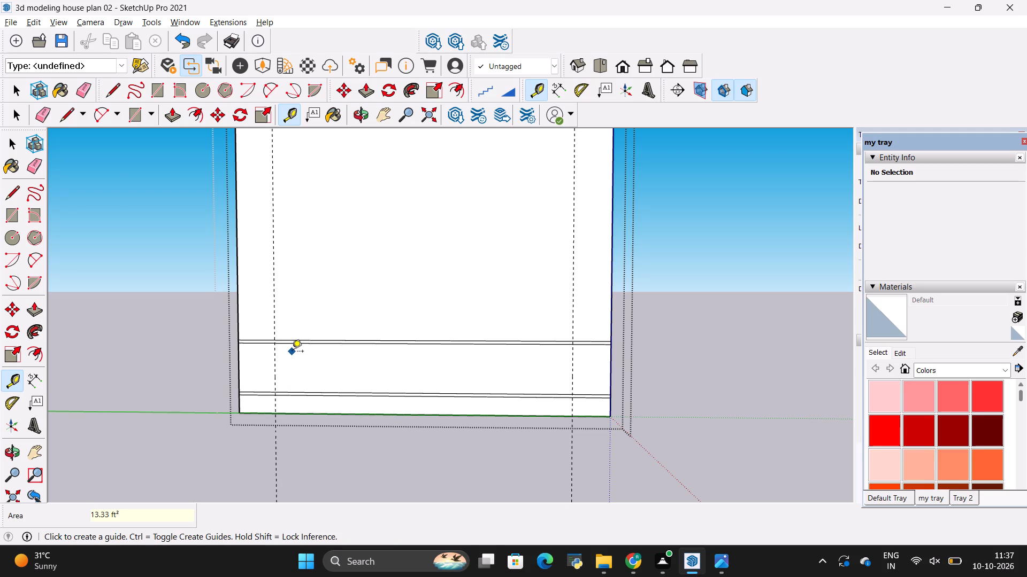
Check the reference image, then place a vertical guide 1' inward from the panel's existing left guide.
key("alt+Tab")
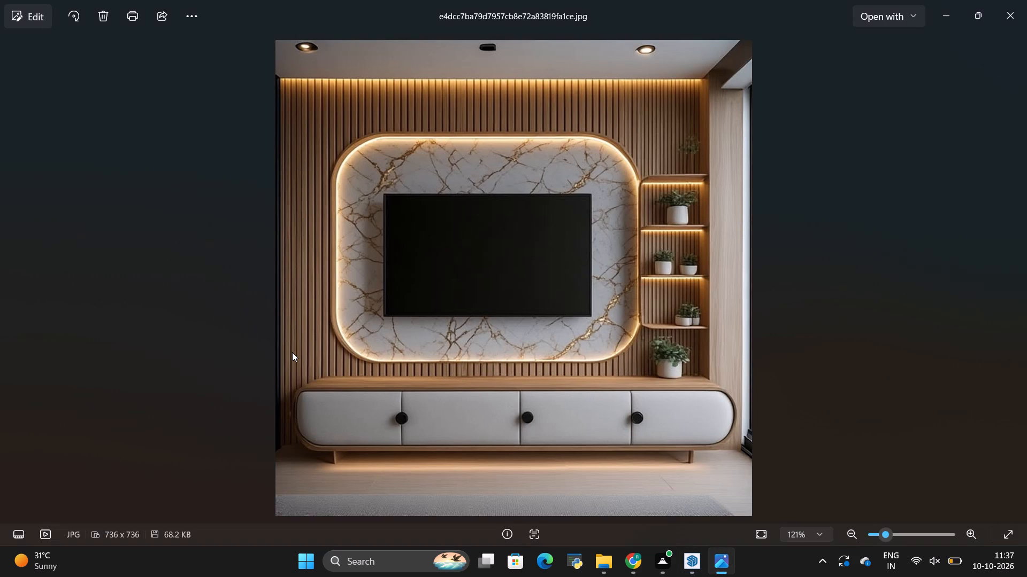
key("alt+Tab")
key("alt+Tab")
key("alt+Tab")
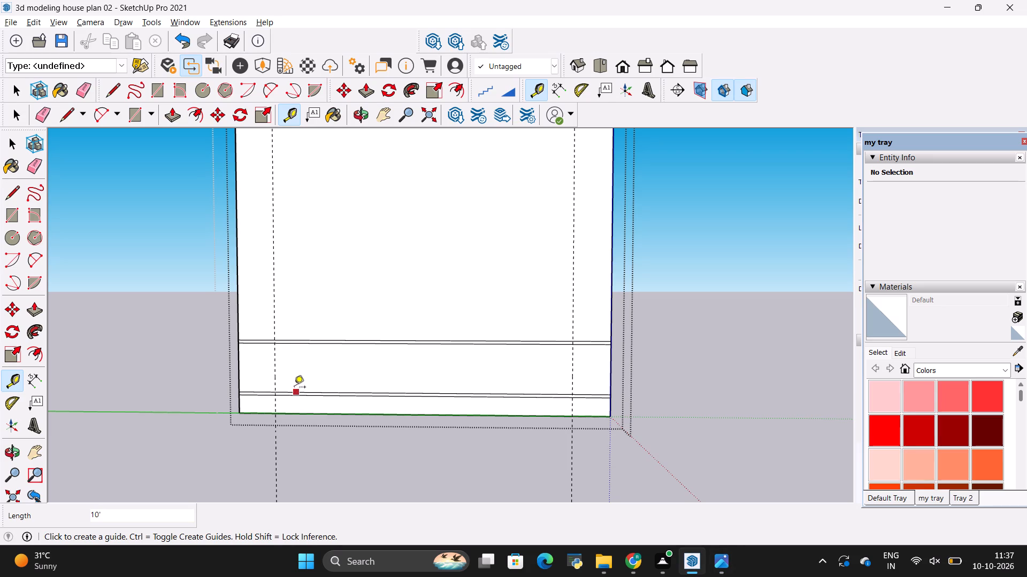
left_click(273, 380)
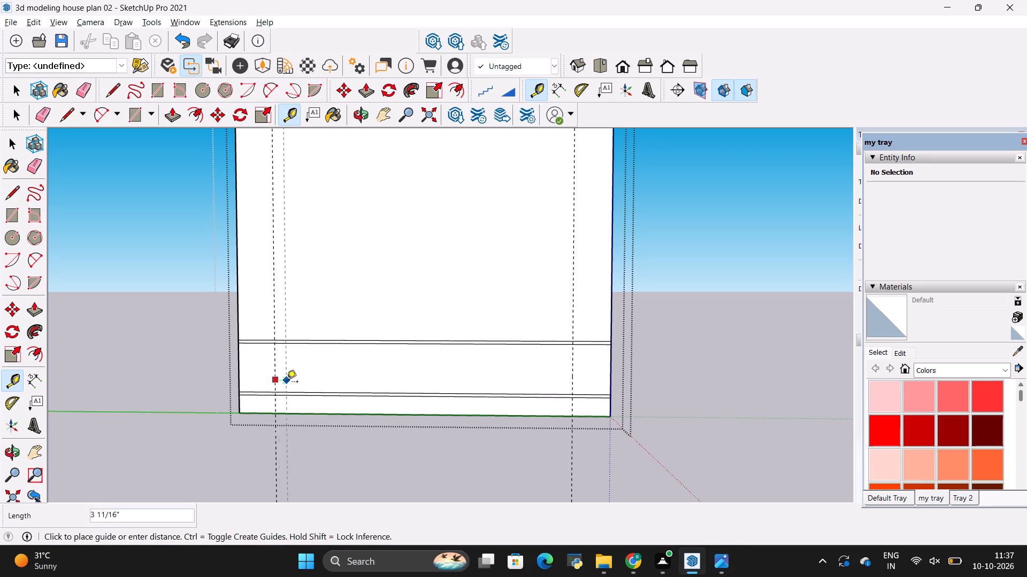
key("BackSpace")
type("1'")
key("Return")
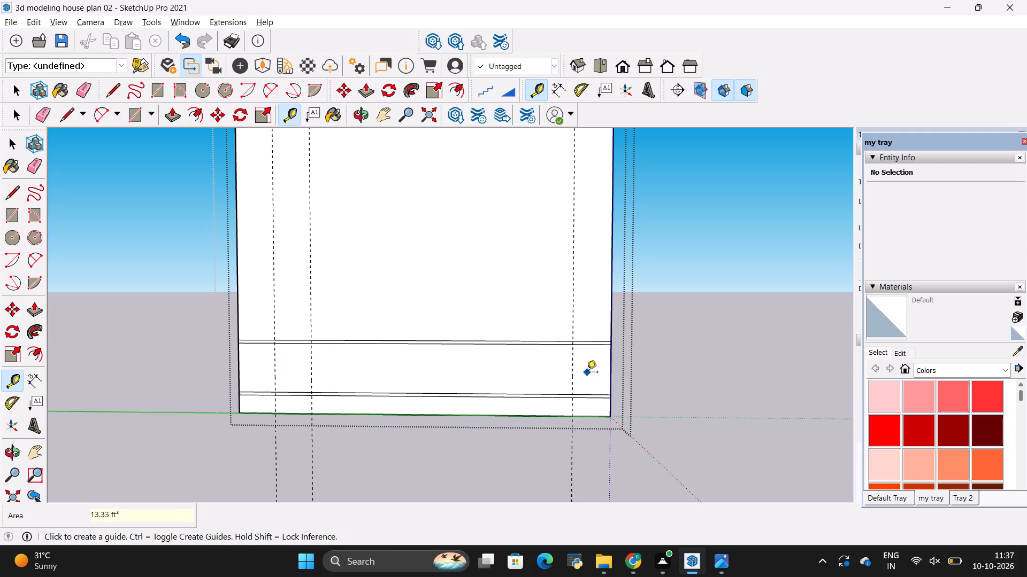
Place a matching vertical guide 1' inward from the panel's existing right guide.
left_click(574, 385)
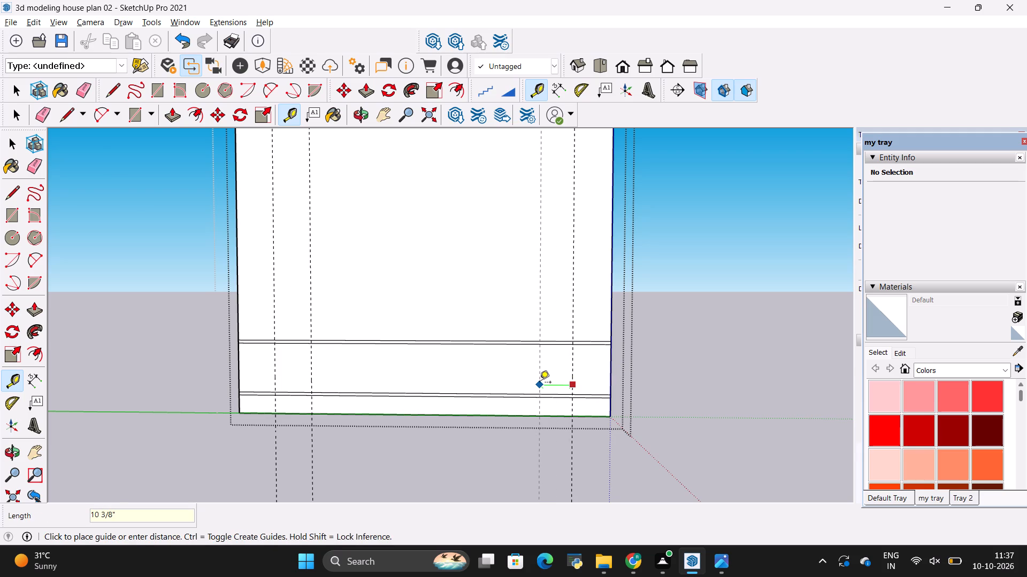
key("BackSpace")
type("1'")
key("Return")
key("Escape")
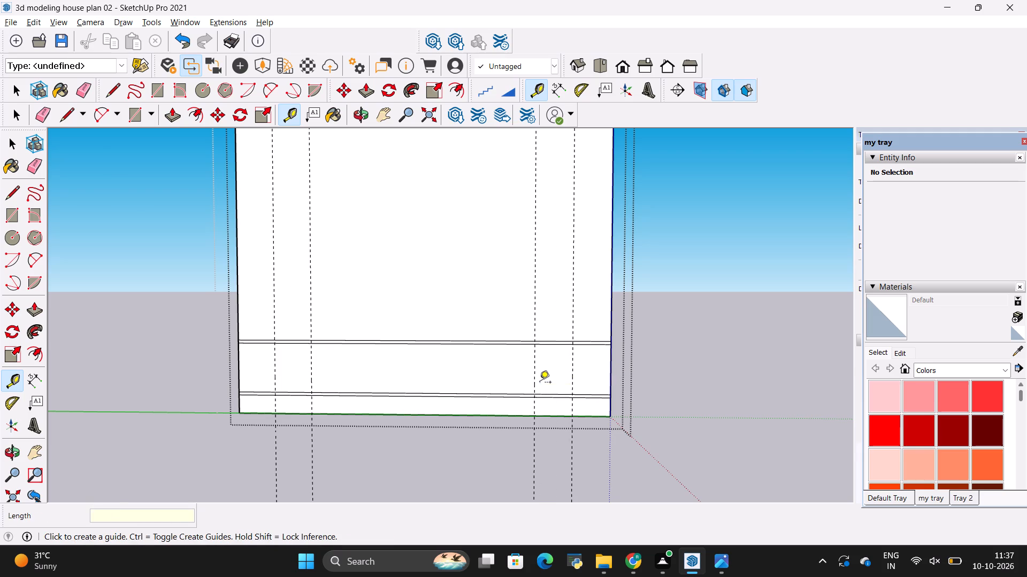
Compare the guide layout with the reference image, studying the rounded ends of the low cabinet.
scroll(474, 361, "down", 2)
scroll(336, 349, "up", 2)
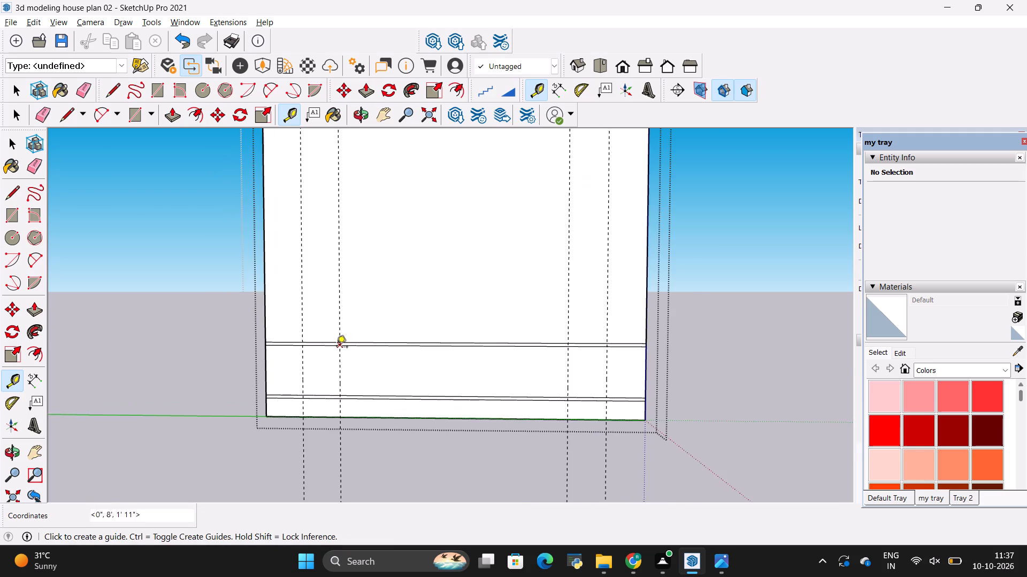
scroll(319, 334, "up", 2)
scroll(305, 330, "down", 2)
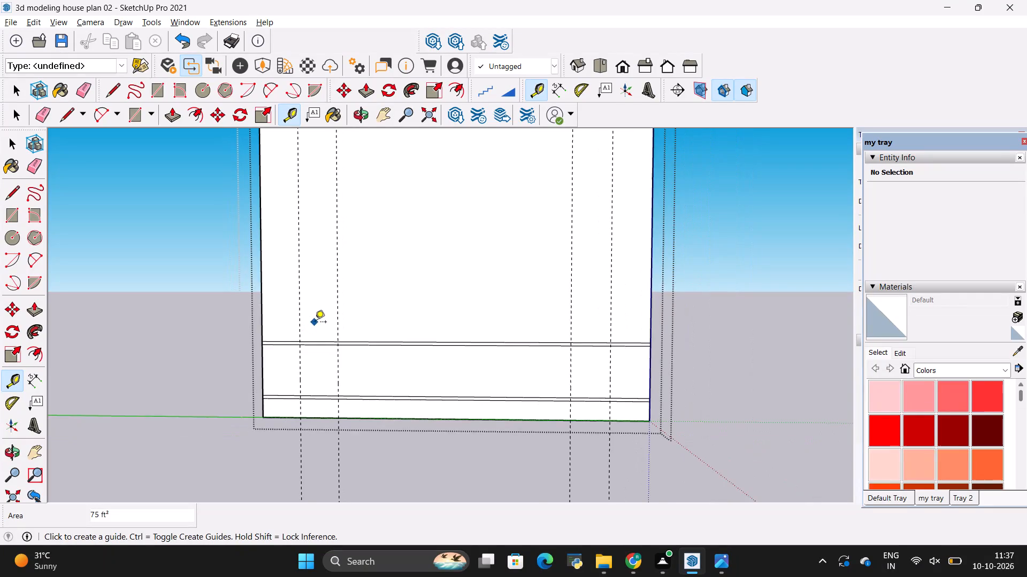
scroll(324, 320, "down", 3)
key("alt+Tab")
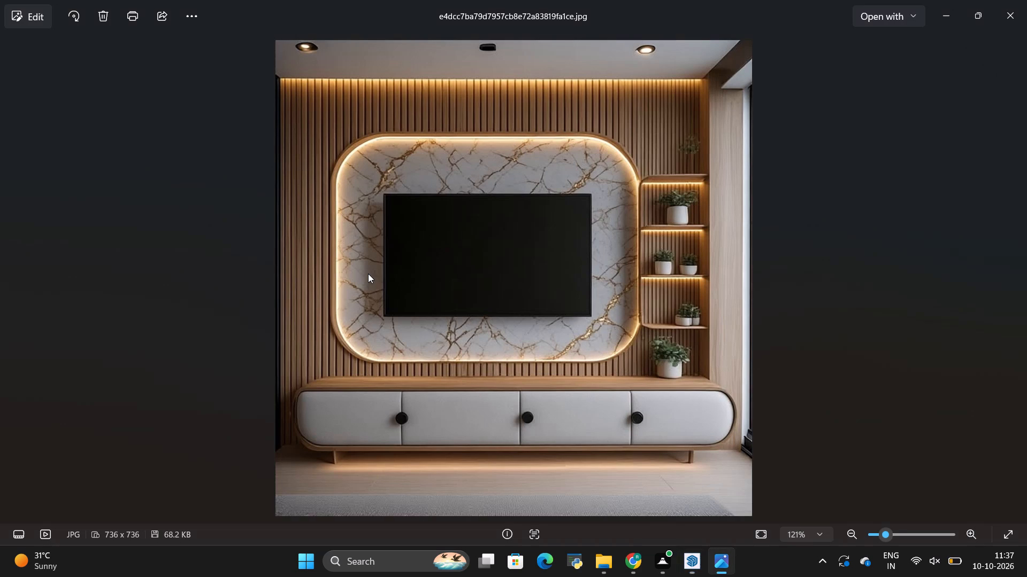
key("alt+Tab")
key("alt+Tab")
key("alt+Tab")
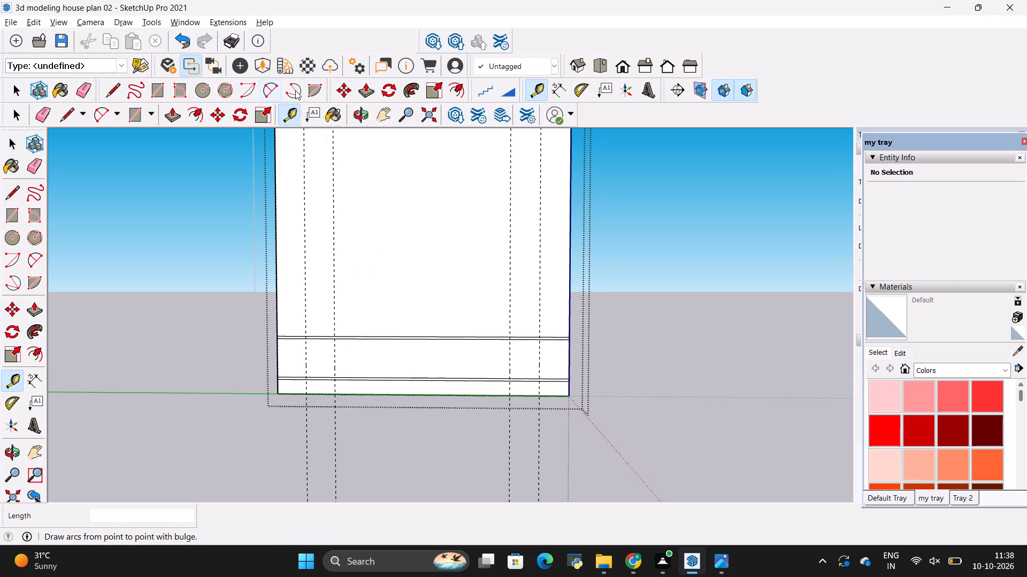
Draw an outward-bulging semicircular arc on the inner left guide, joining the cabinet band's outermost bottom and top lines.
left_click(267, 92)
scroll(331, 373, "up", 2)
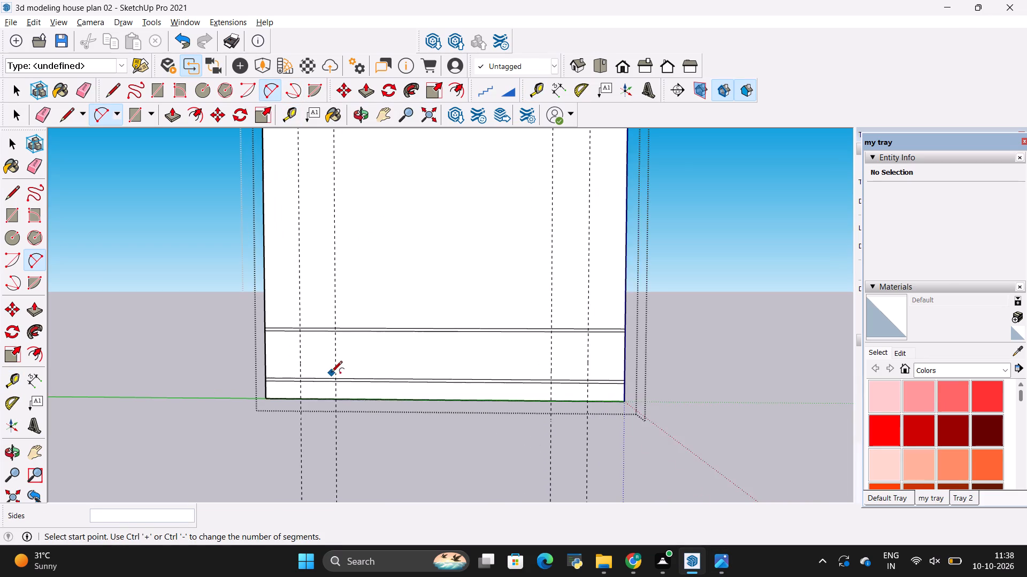
scroll(329, 391, "up", 5)
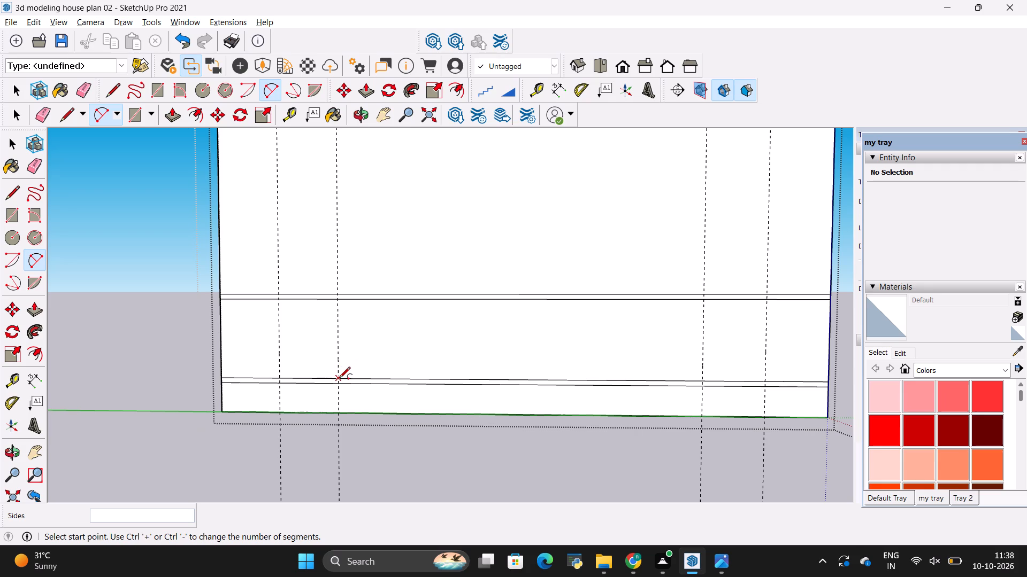
key("alt+Tab")
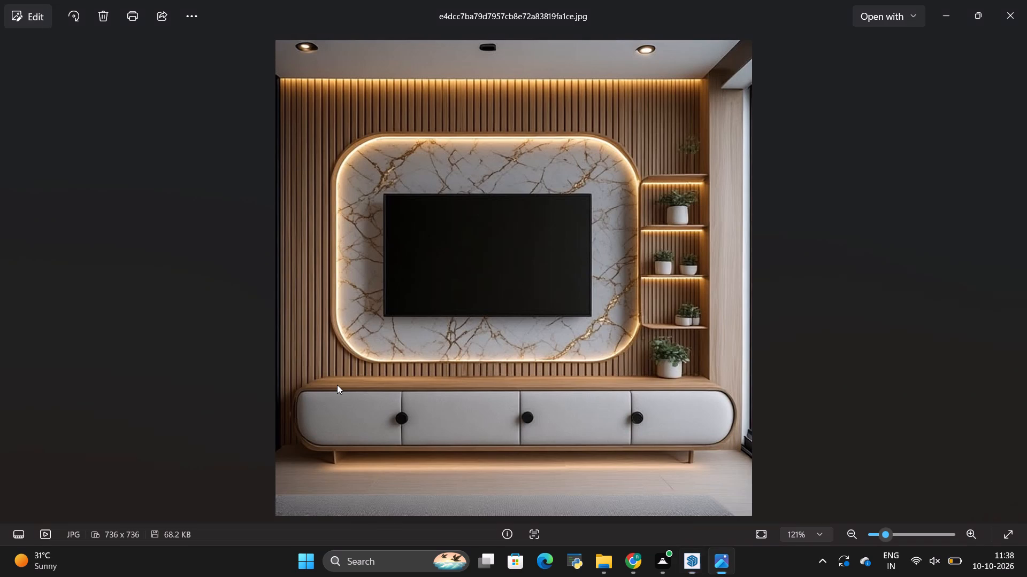
key("alt+Tab")
scroll(337, 385, "up", 4)
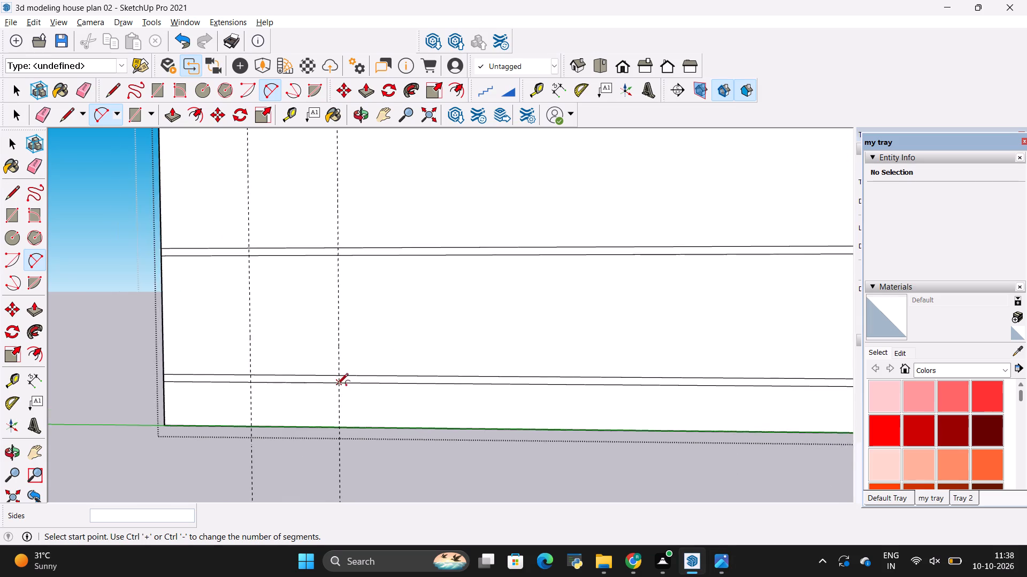
scroll(337, 385, "up", 3)
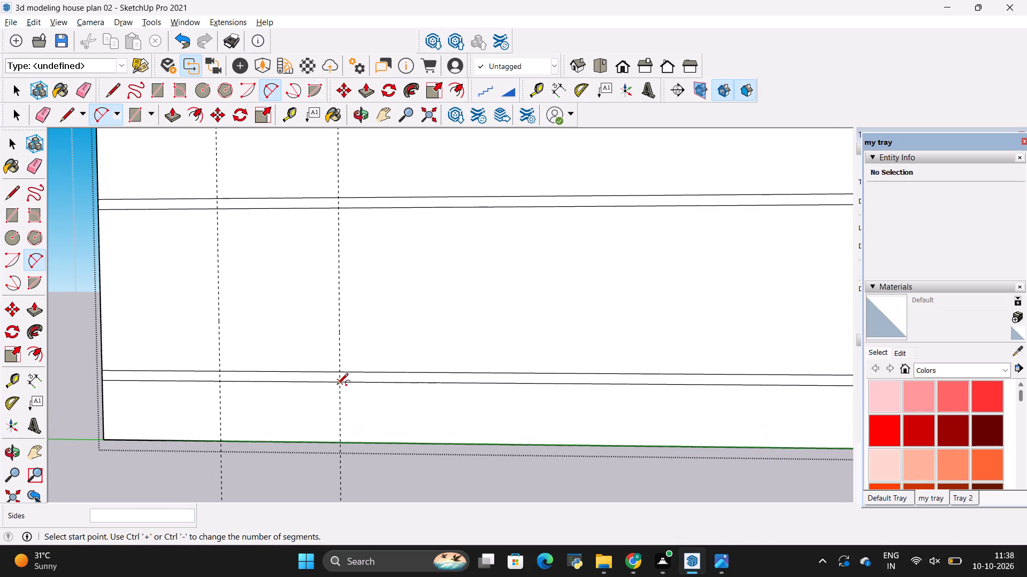
left_click(337, 385)
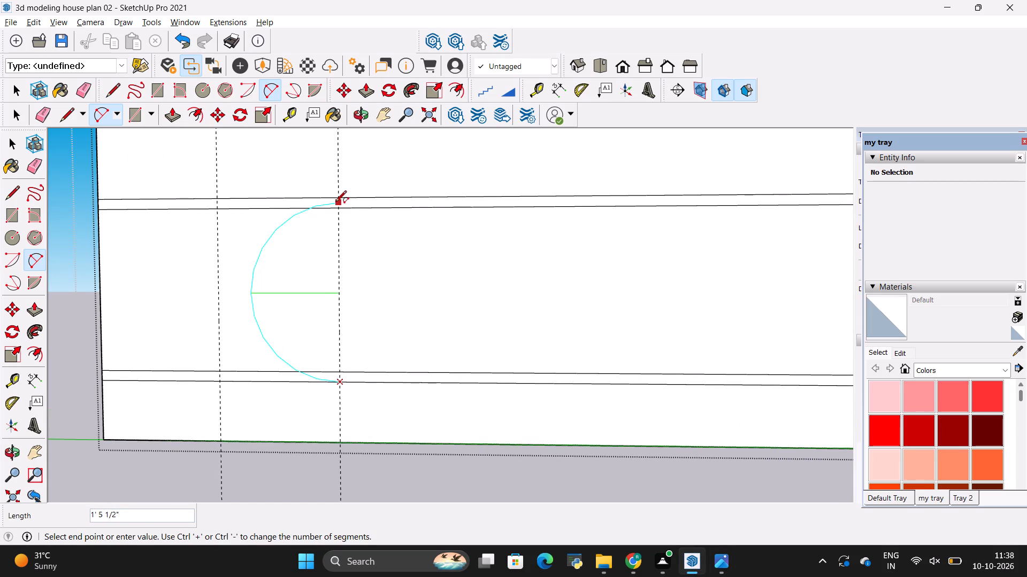
left_click(336, 198)
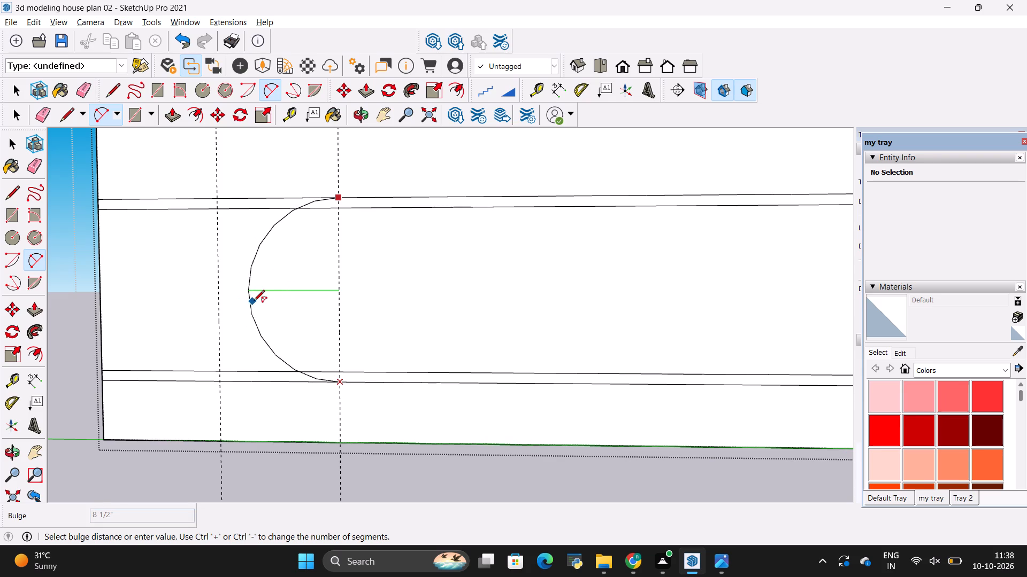
scroll(250, 303, "down", 3)
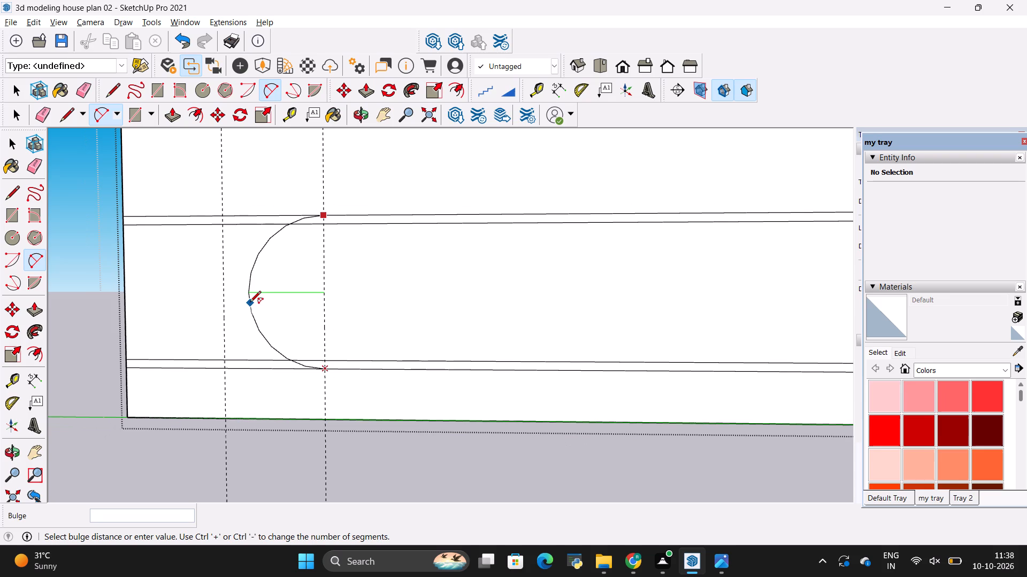
left_click(250, 303)
Draw an outward semicircular arc on the inner right guide between the band's outermost lines, 1' 6" across with a 9" bulge.
scroll(166, 342, "down", 6)
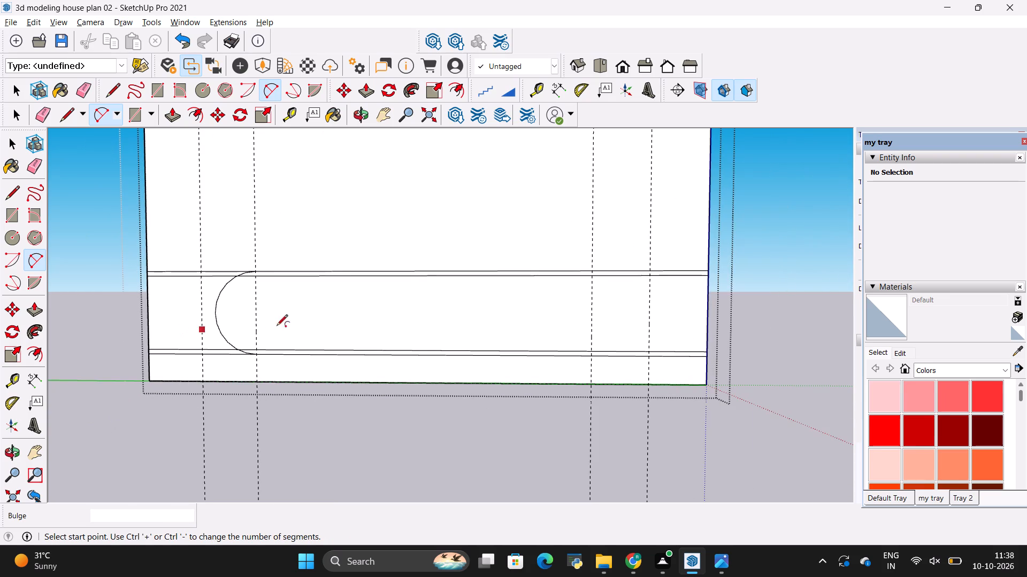
scroll(594, 280, "down", 11)
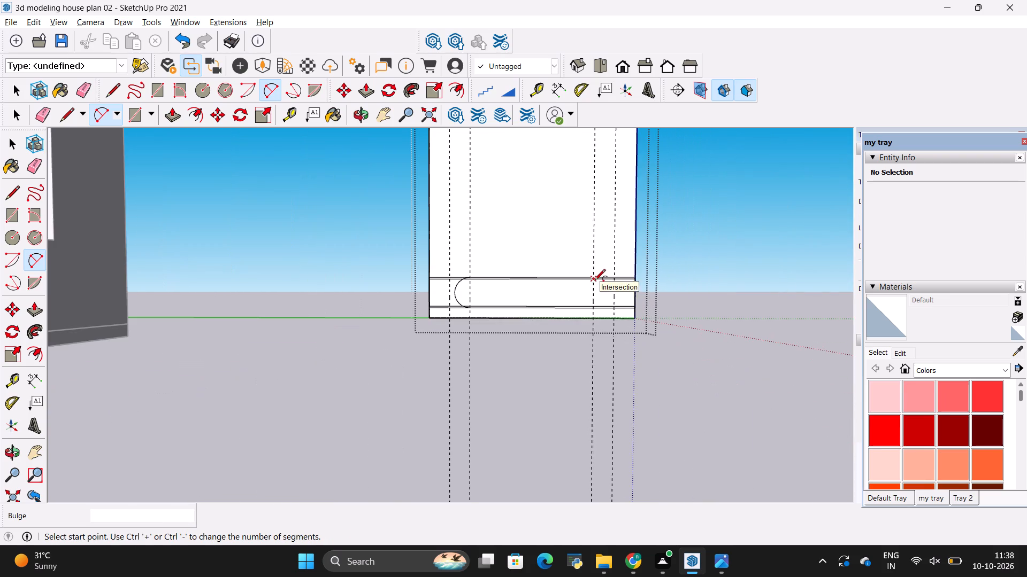
scroll(595, 279, "down", 6)
scroll(599, 249, "up", 17)
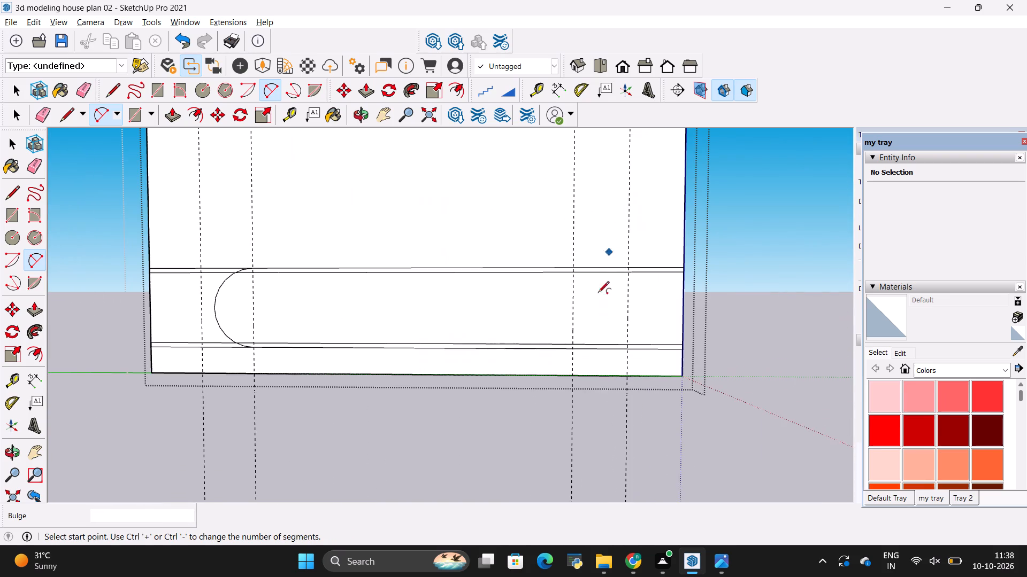
scroll(575, 346, "up", 8)
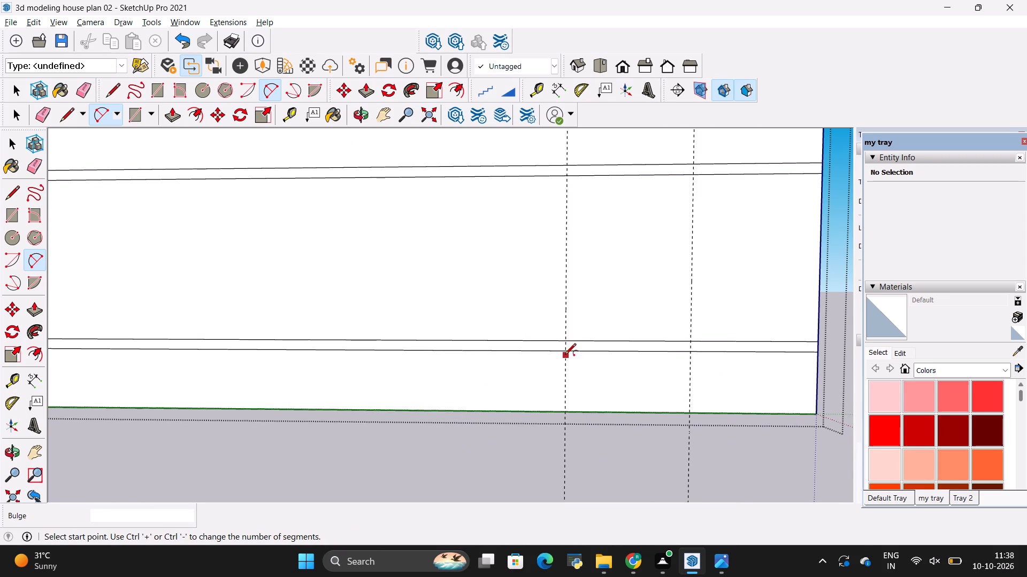
scroll(565, 354, "up", 5)
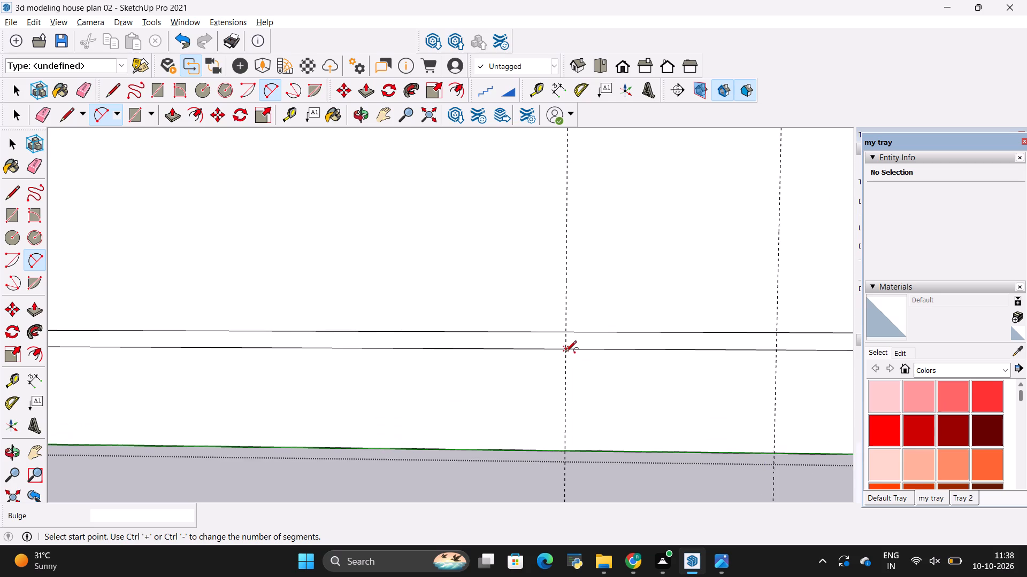
left_click(565, 353)
scroll(566, 365, "down", 6)
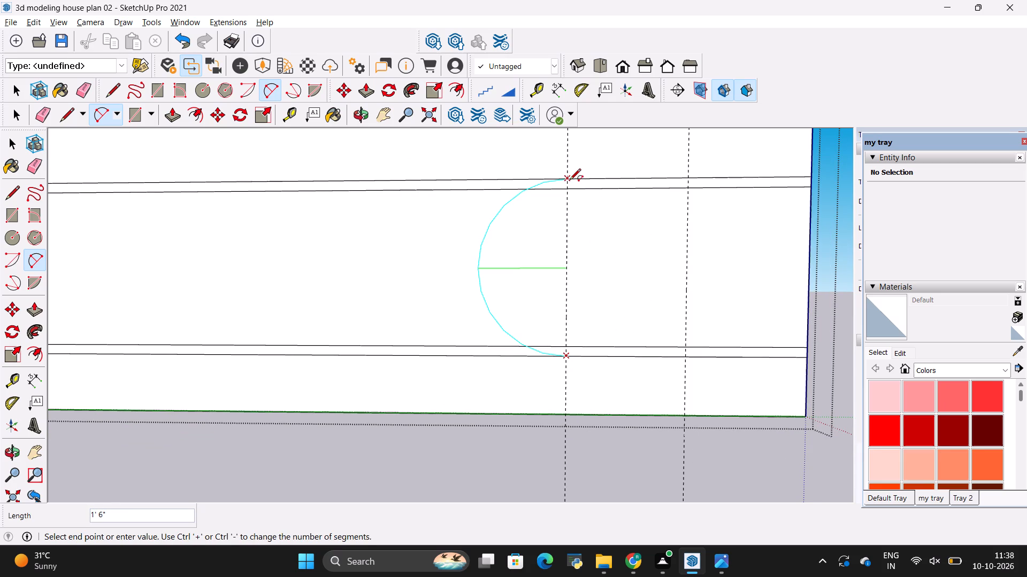
left_click(569, 181)
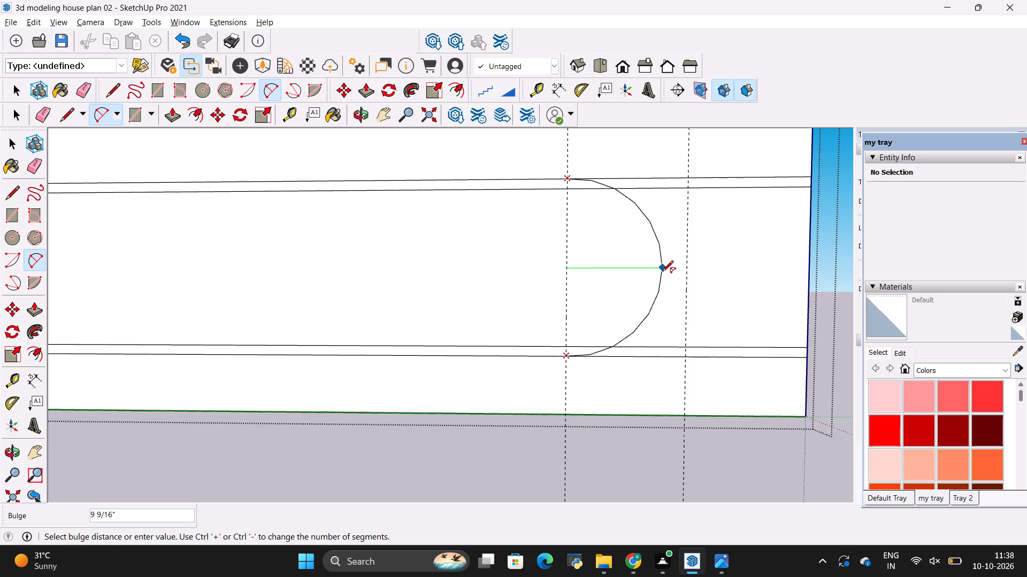
left_click(657, 272)
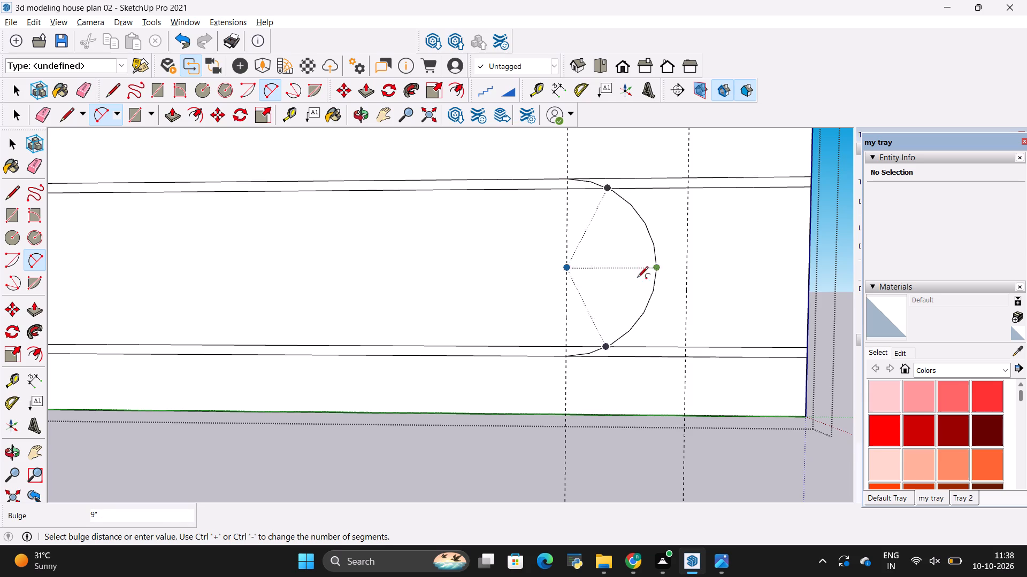
key("space")
Draw a concentric inner semicircular arc at the cabinet's right end, 1' 4" across between the band's inner lines.
scroll(640, 257, "down", 1)
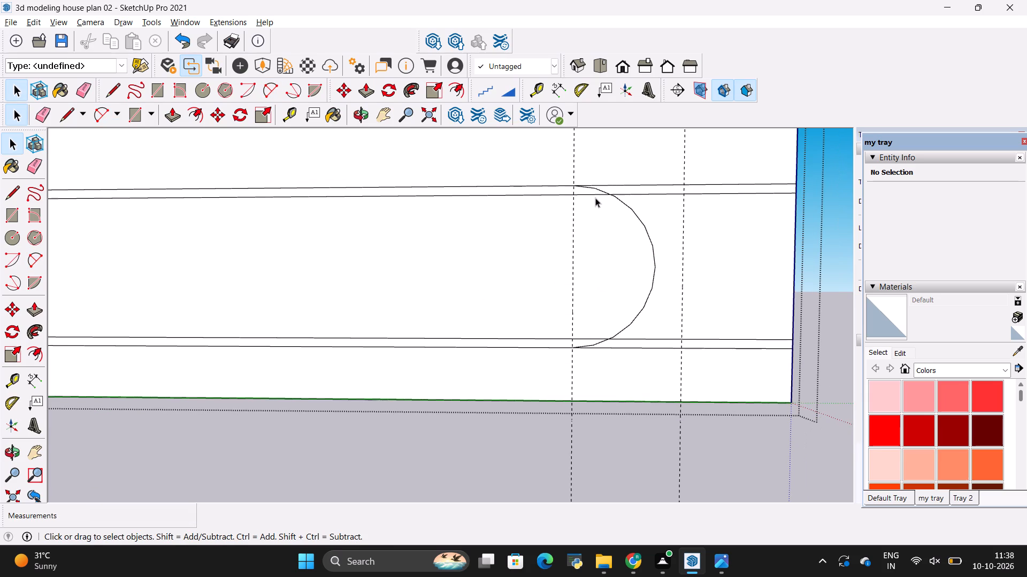
left_click(271, 87)
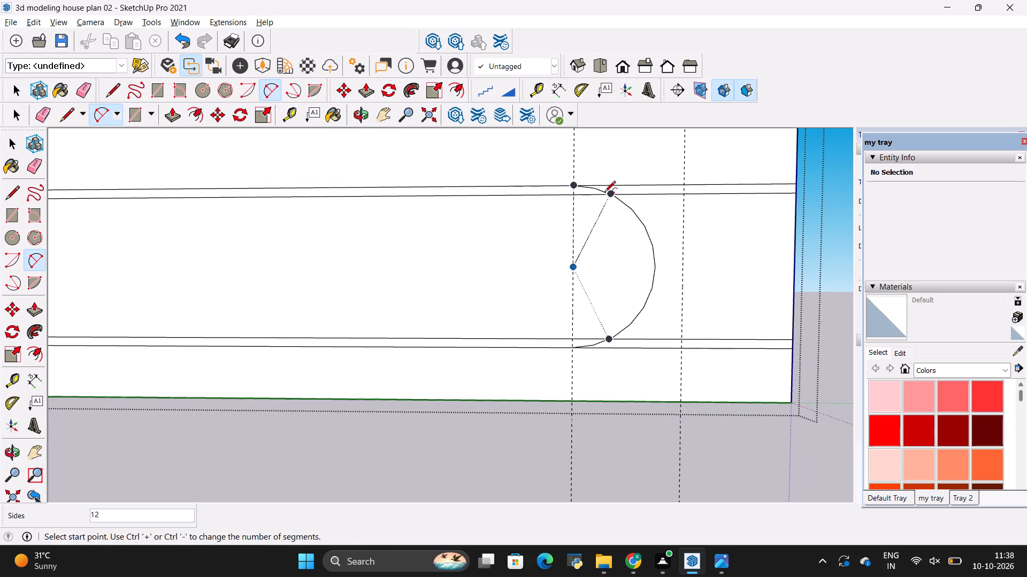
left_click(573, 198)
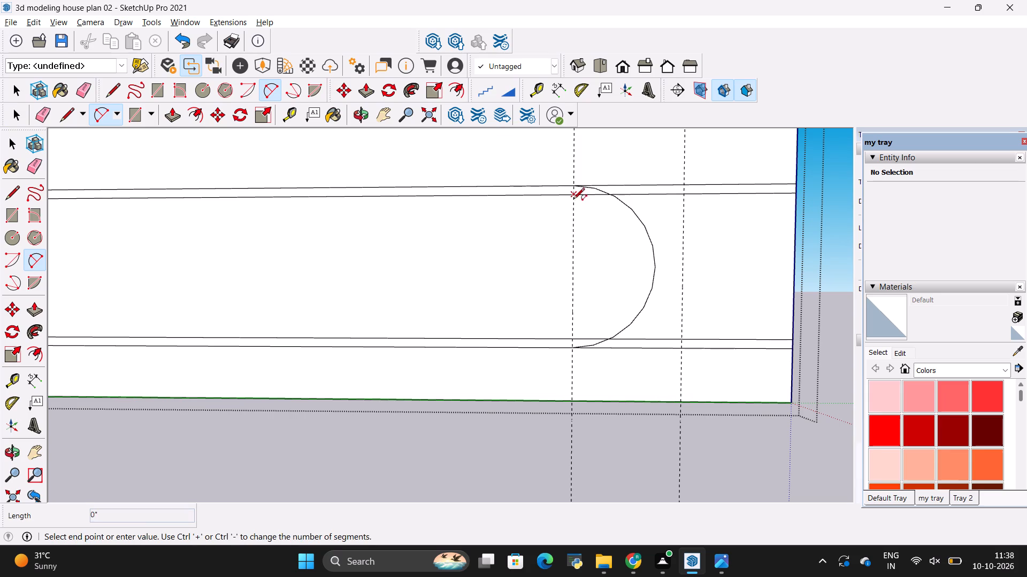
left_click(571, 339)
left_click(571, 339)
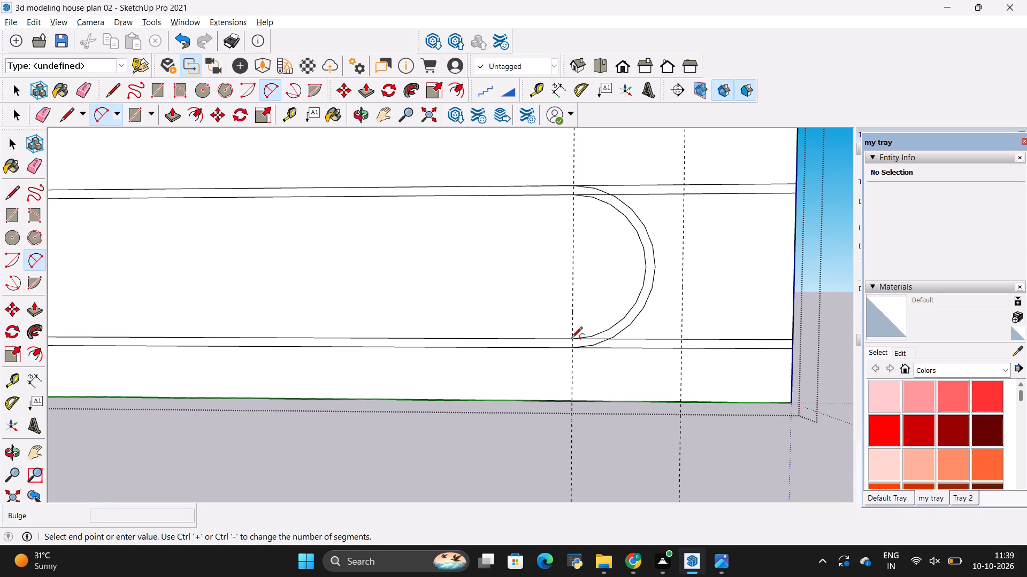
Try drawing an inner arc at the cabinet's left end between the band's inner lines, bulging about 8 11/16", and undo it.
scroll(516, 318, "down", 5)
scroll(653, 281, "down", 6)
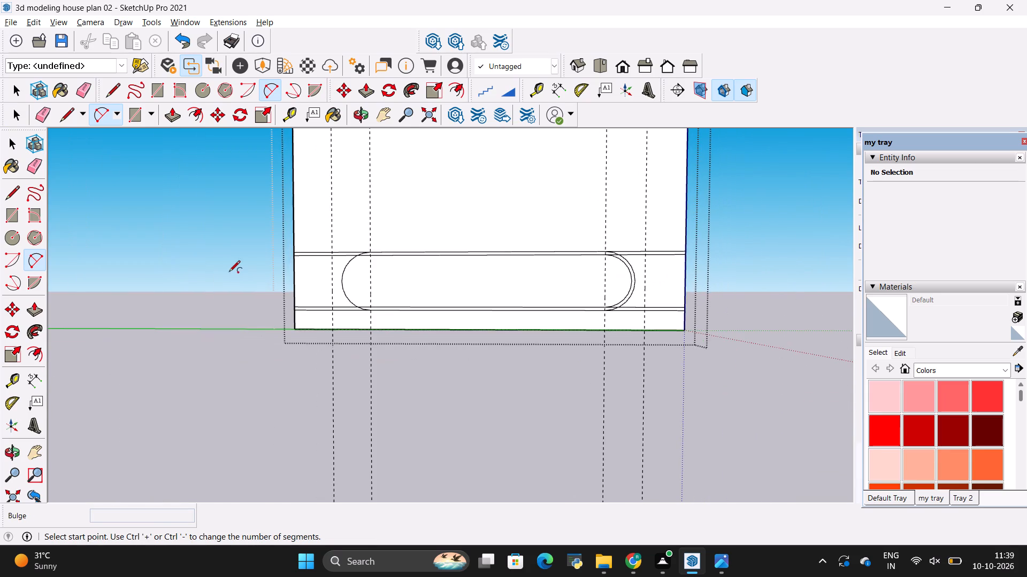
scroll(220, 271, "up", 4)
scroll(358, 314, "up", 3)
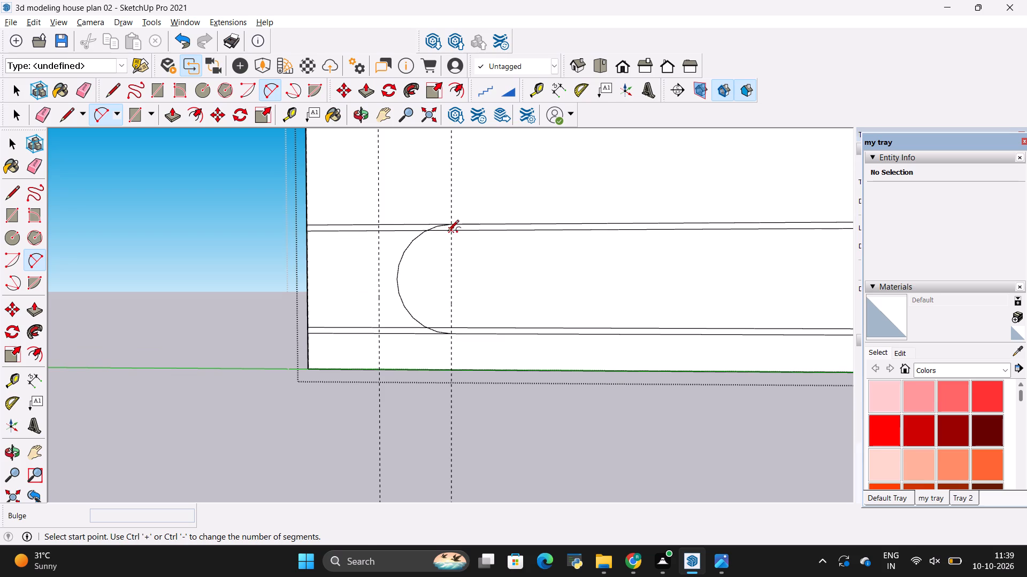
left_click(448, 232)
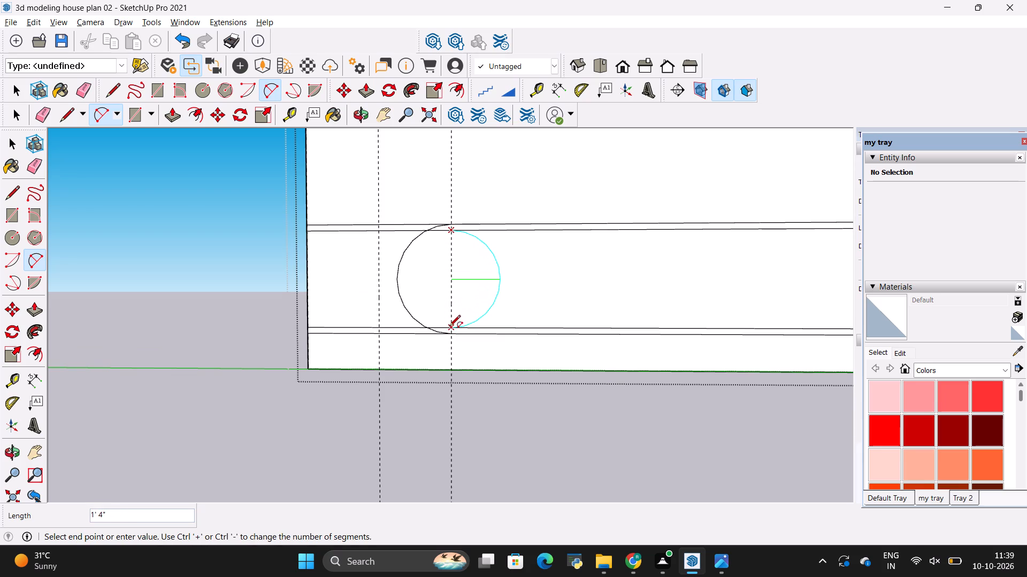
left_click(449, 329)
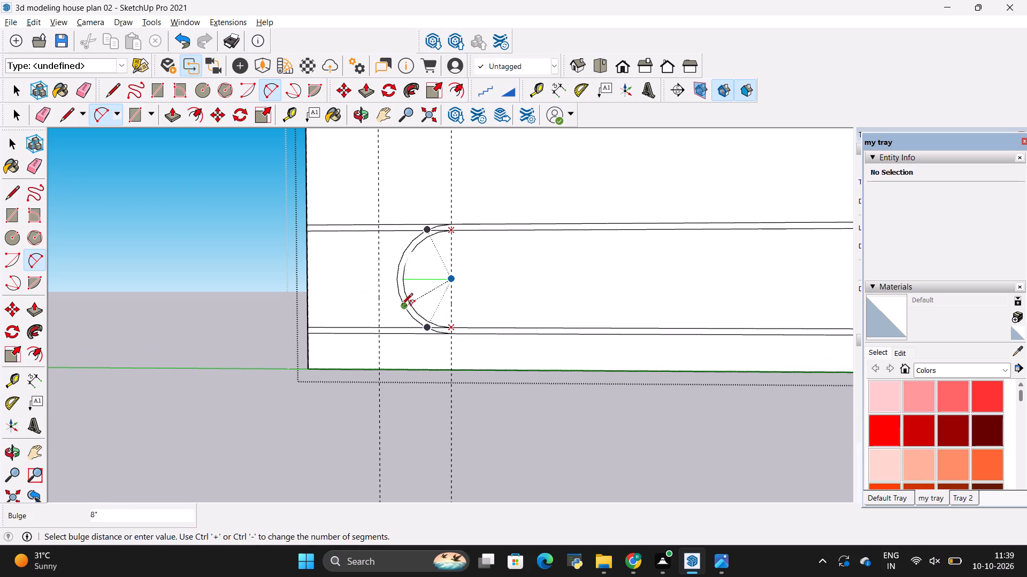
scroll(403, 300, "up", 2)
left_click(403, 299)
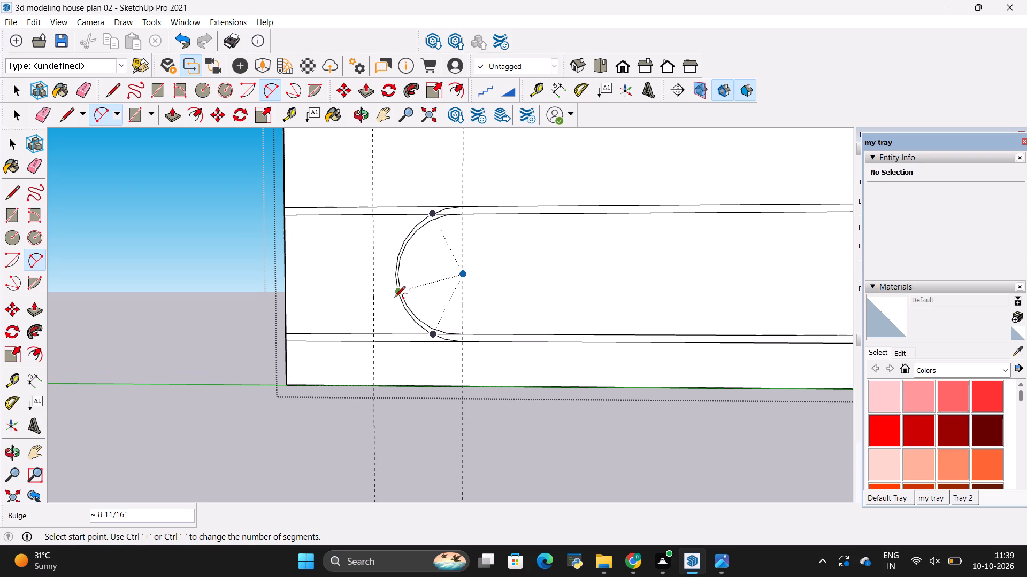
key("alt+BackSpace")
Draw a concentric inner semicircular arc at the cabinet's left end, 1' 4" across between the band's inner lines with an 8" bulge.
scroll(515, 225, "up", 1)
scroll(448, 251, "up", 4)
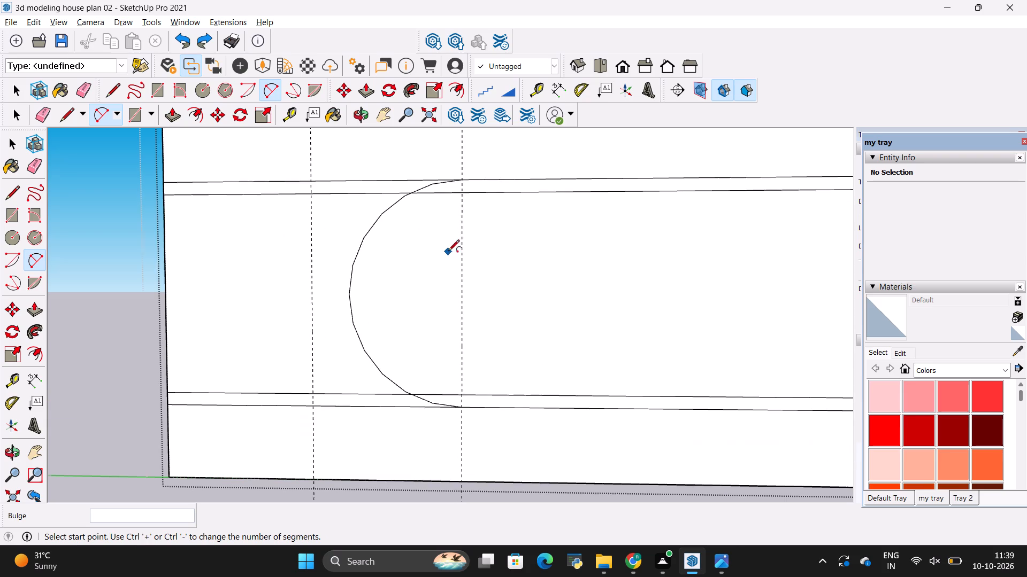
left_click(461, 196)
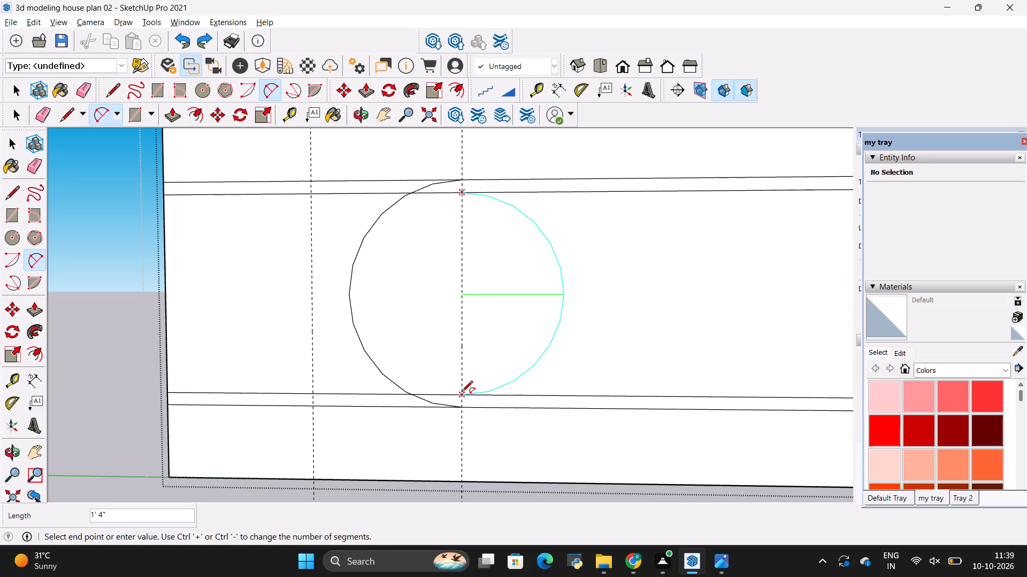
left_click(462, 393)
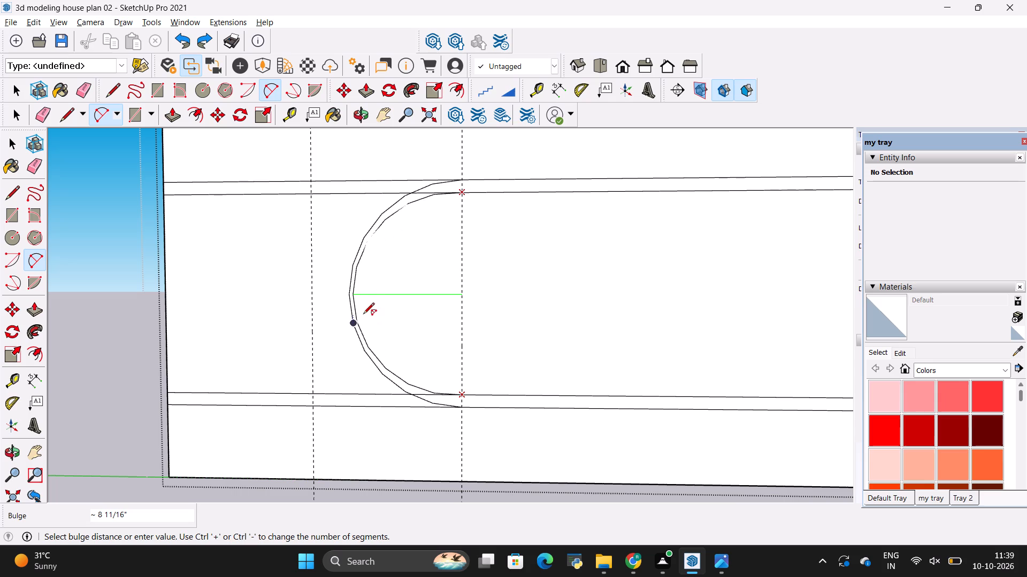
scroll(370, 311, "up", 1)
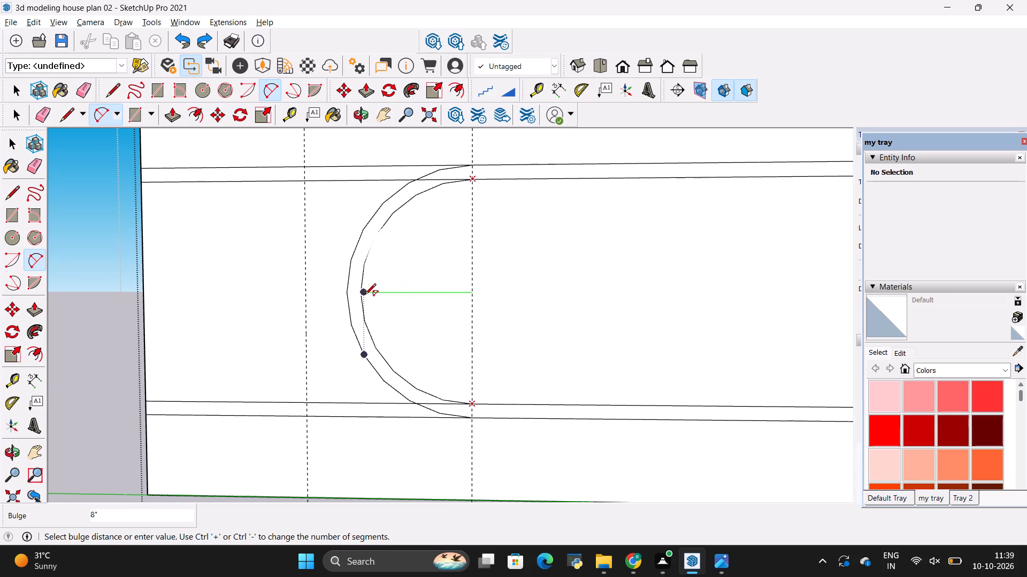
left_click(365, 295)
scroll(323, 349, "down", 4)
key("space")
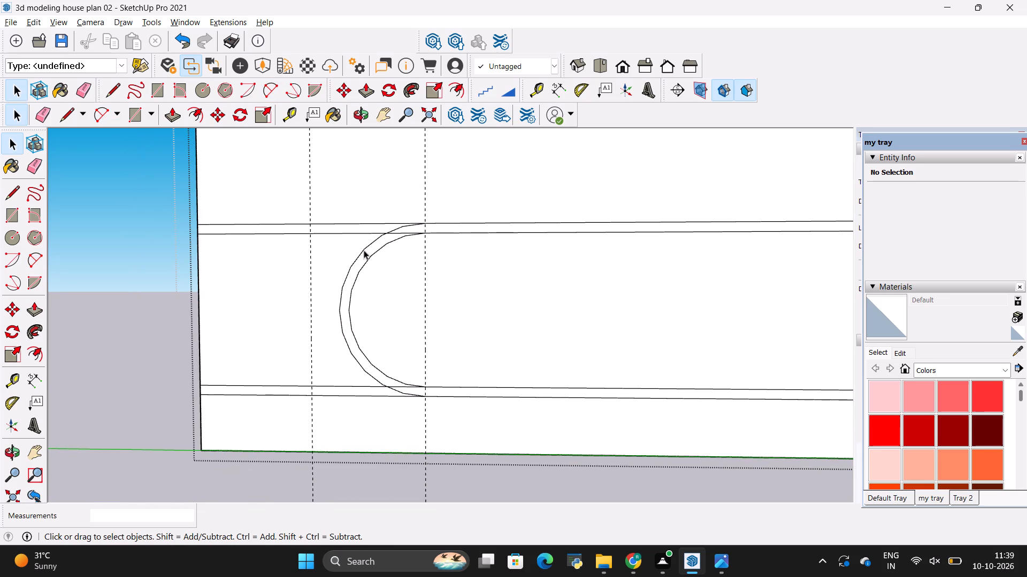
Set the long middle piece of the left end's outer arc to 100 segments.
left_click(363, 250)
scroll(393, 230, "up", 3)
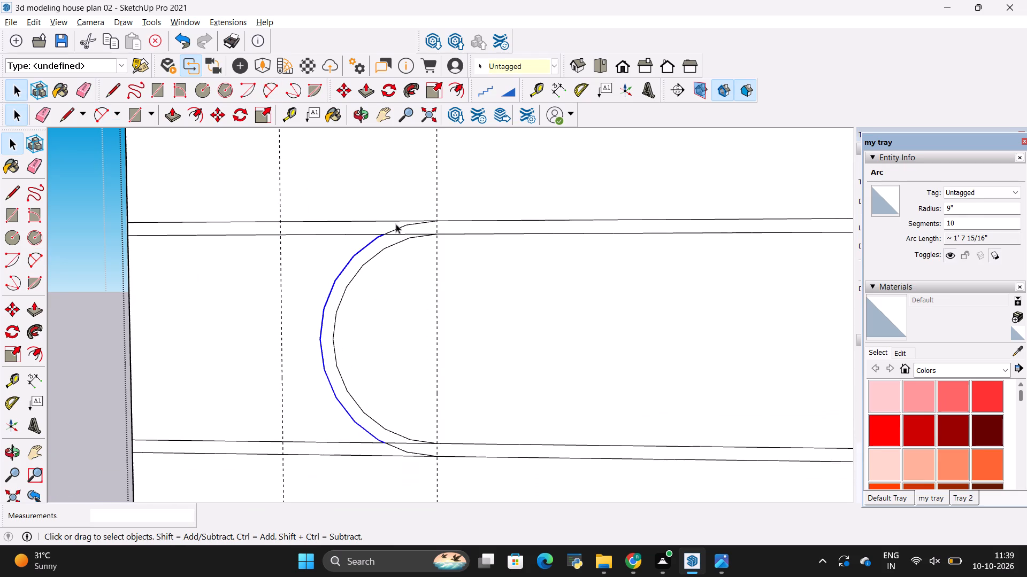
left_click(397, 227)
left_click(368, 243)
left_click(957, 223)
key("0")
key("Return")
Set the short top piece of the left end's outer arc, between the band's two upper lines, to 20 segments.
scroll(416, 236, "up", 2)
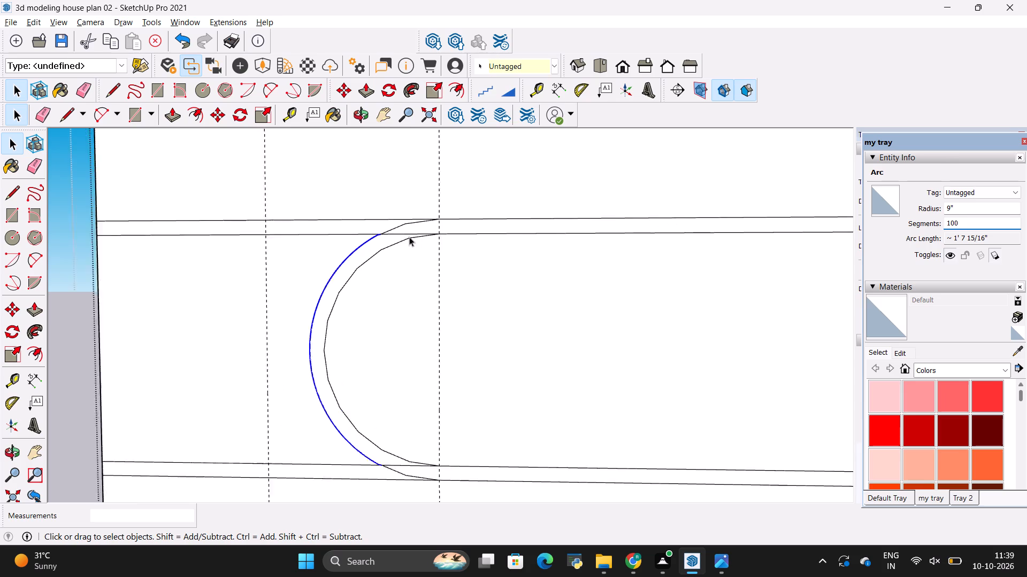
scroll(409, 237, "up", 1)
left_click(396, 222)
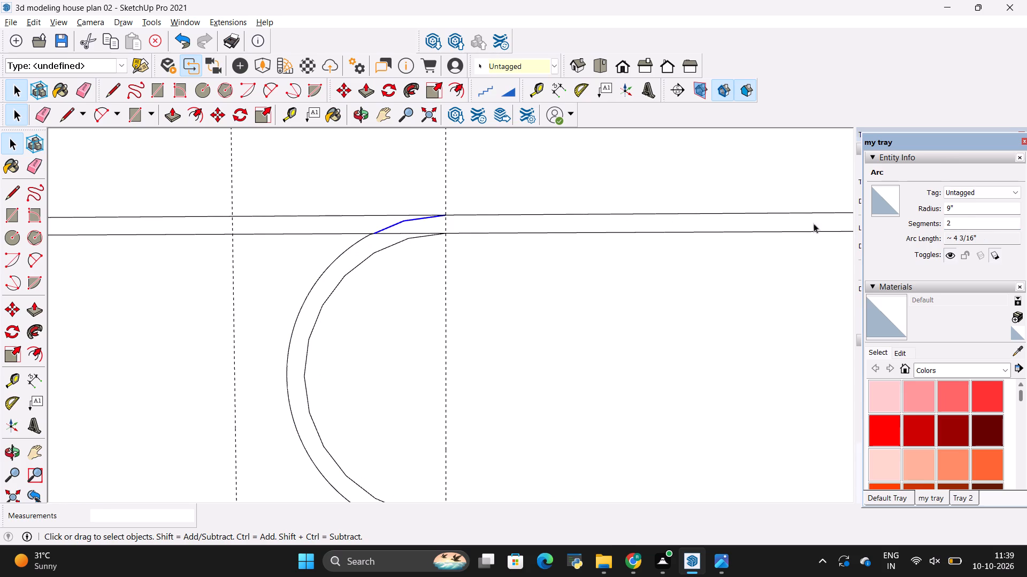
left_click(970, 225)
key("BackSpace")
key("2")
key("0")
key("Return")
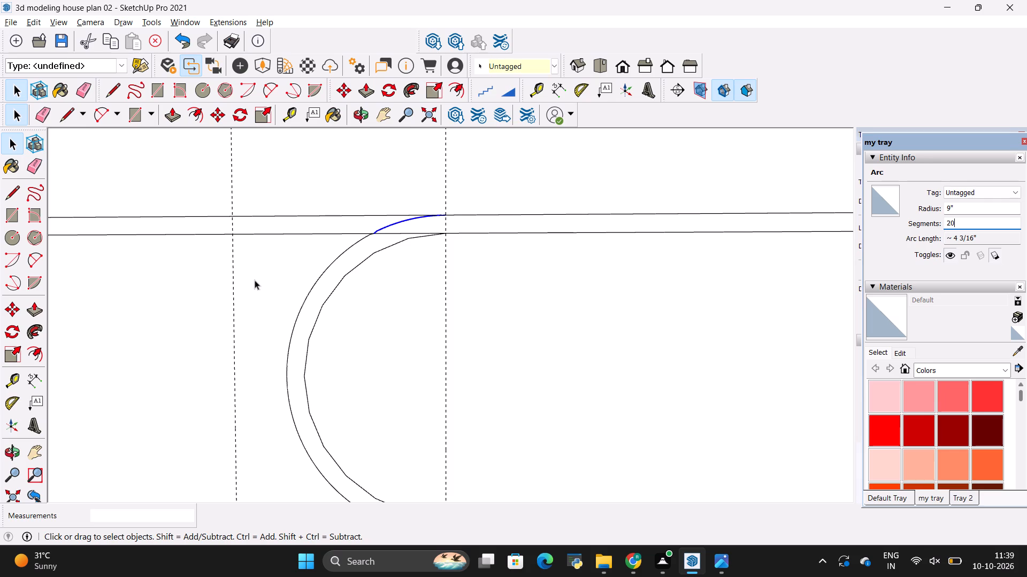
Set the left end's inner 8" radius arc to 120 segments.
left_click(332, 287)
left_click(335, 287)
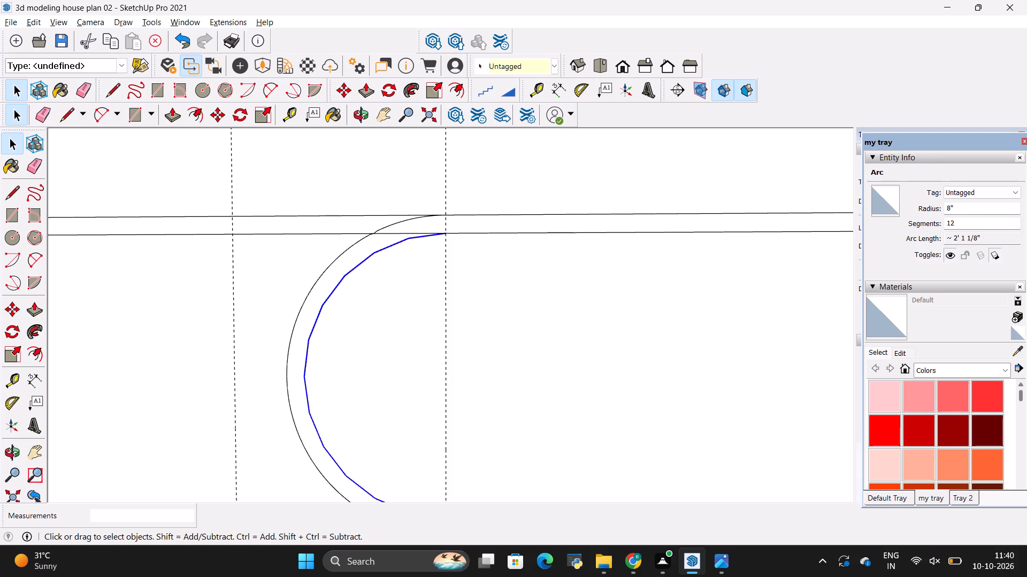
left_click(967, 228)
key("0")
key("Return")
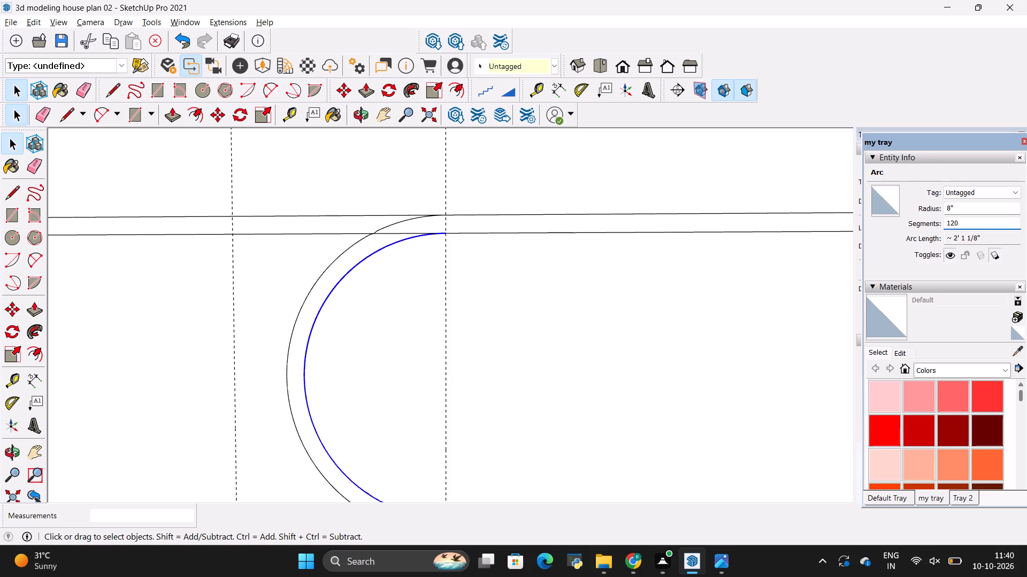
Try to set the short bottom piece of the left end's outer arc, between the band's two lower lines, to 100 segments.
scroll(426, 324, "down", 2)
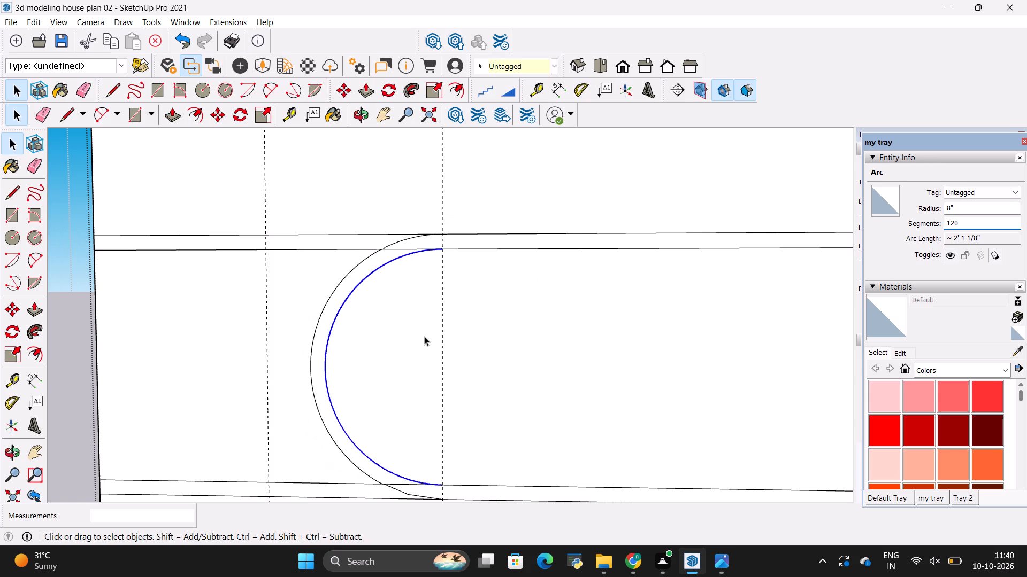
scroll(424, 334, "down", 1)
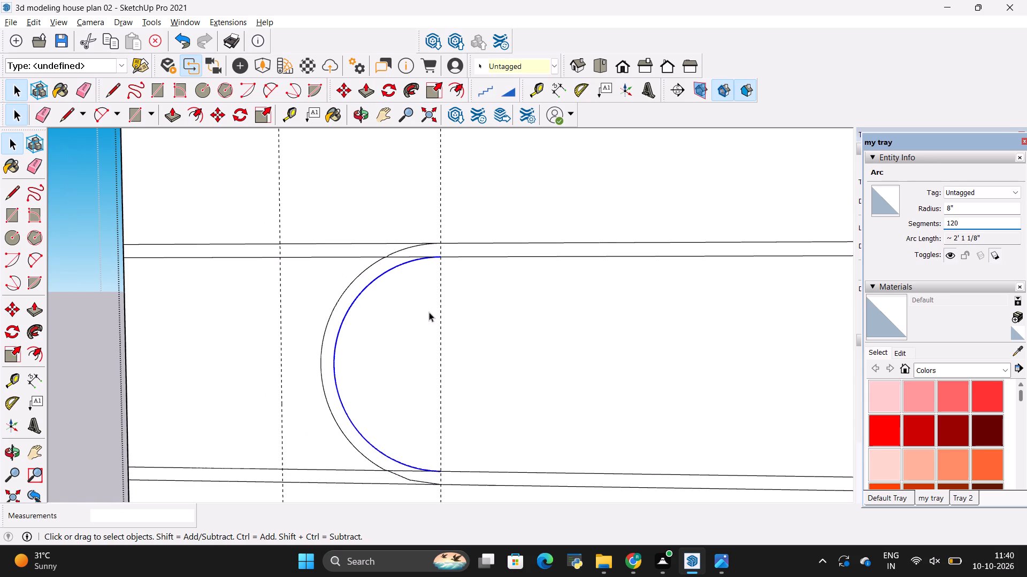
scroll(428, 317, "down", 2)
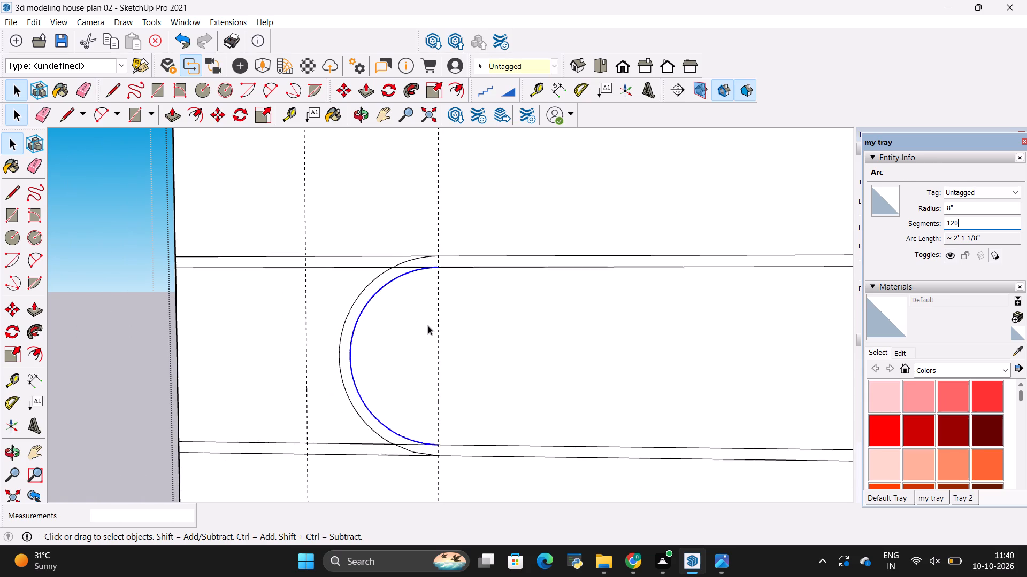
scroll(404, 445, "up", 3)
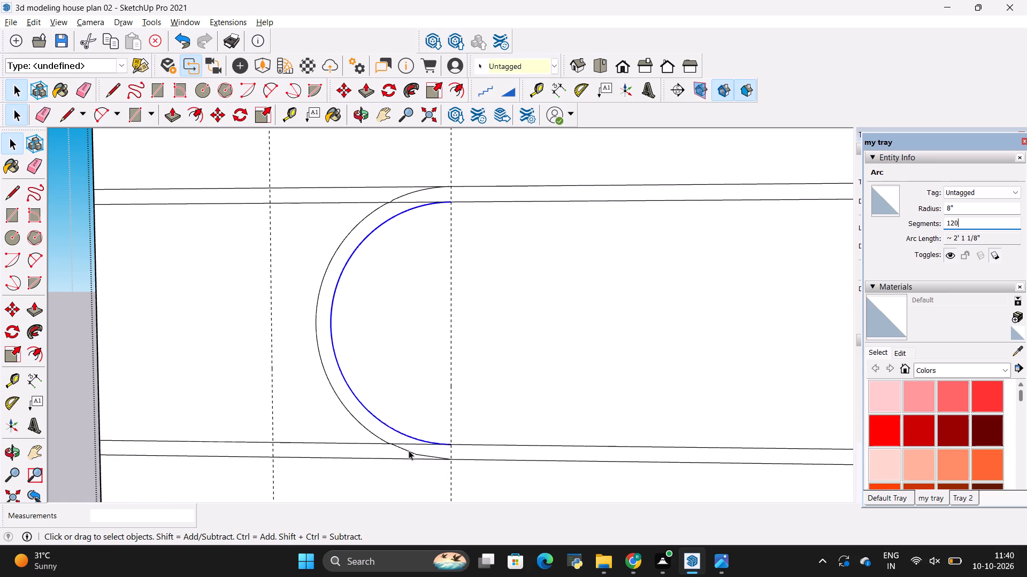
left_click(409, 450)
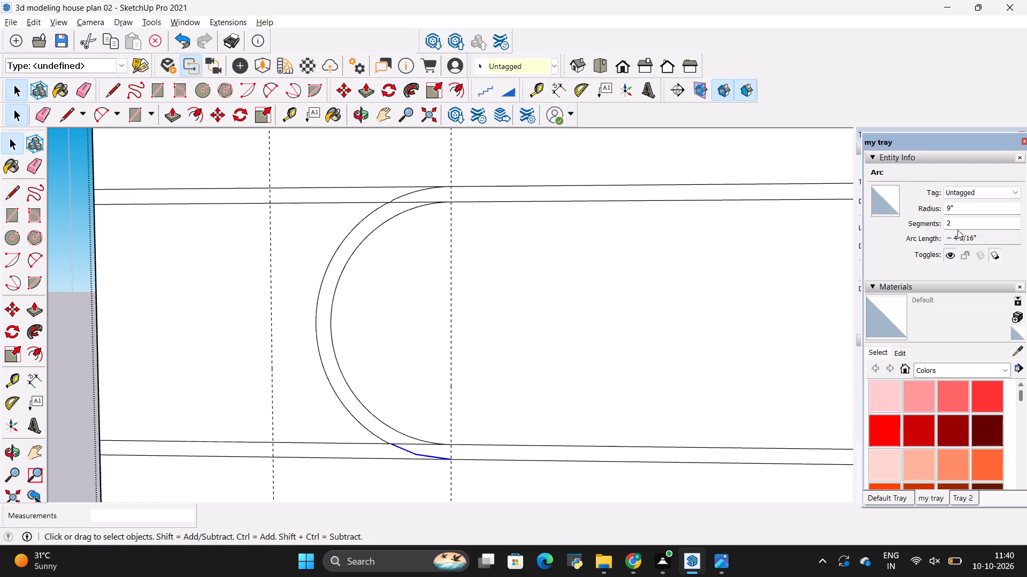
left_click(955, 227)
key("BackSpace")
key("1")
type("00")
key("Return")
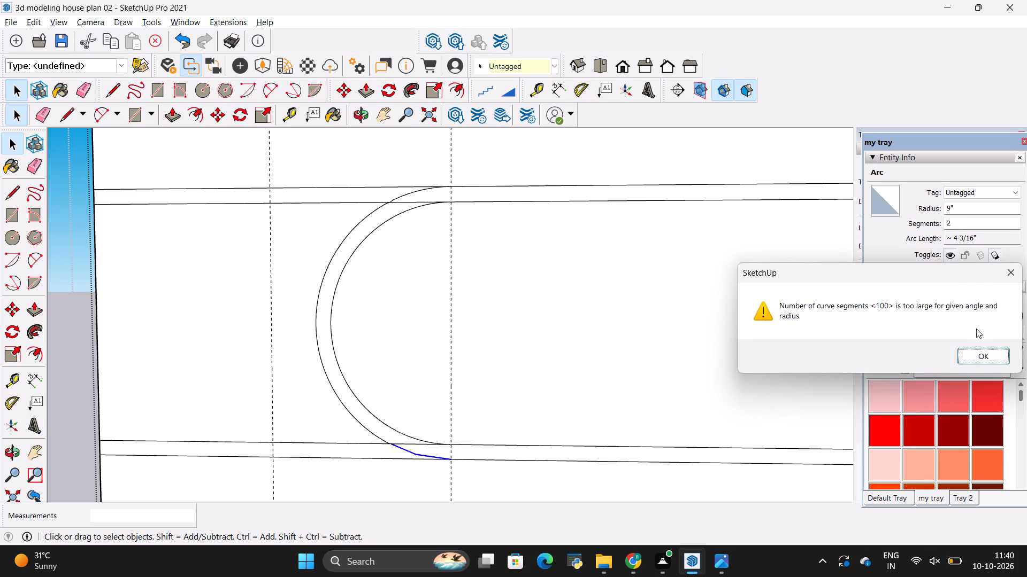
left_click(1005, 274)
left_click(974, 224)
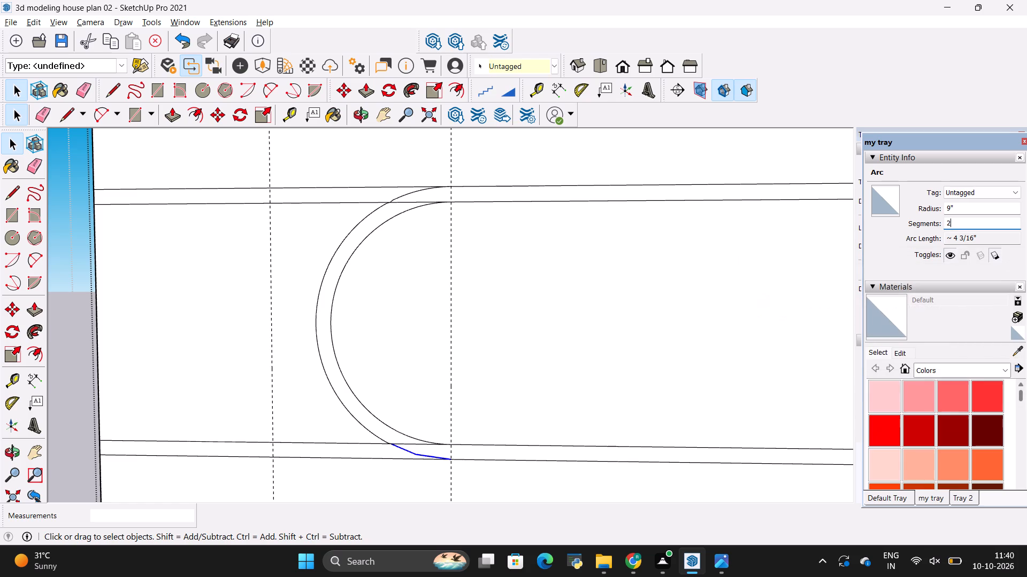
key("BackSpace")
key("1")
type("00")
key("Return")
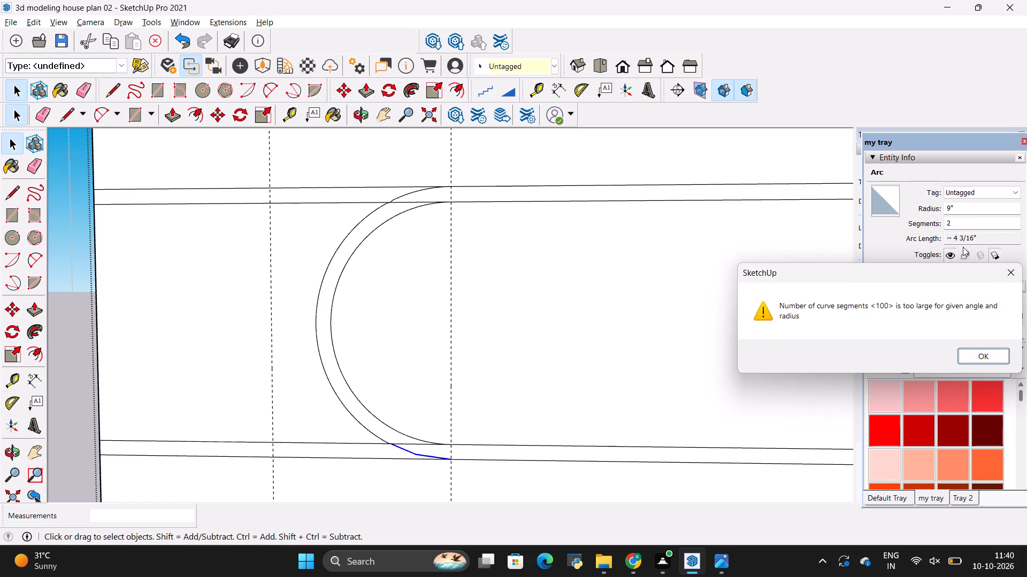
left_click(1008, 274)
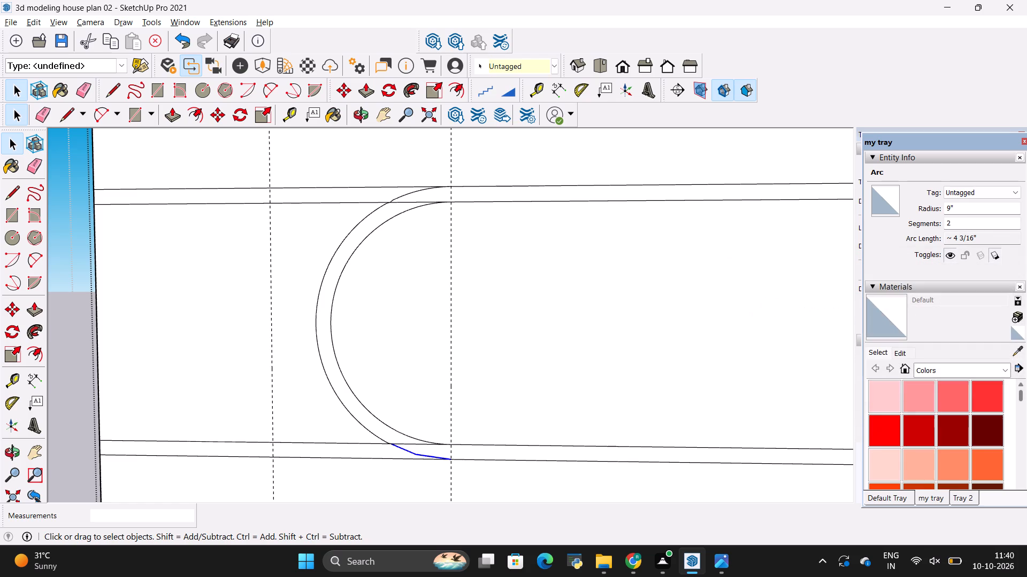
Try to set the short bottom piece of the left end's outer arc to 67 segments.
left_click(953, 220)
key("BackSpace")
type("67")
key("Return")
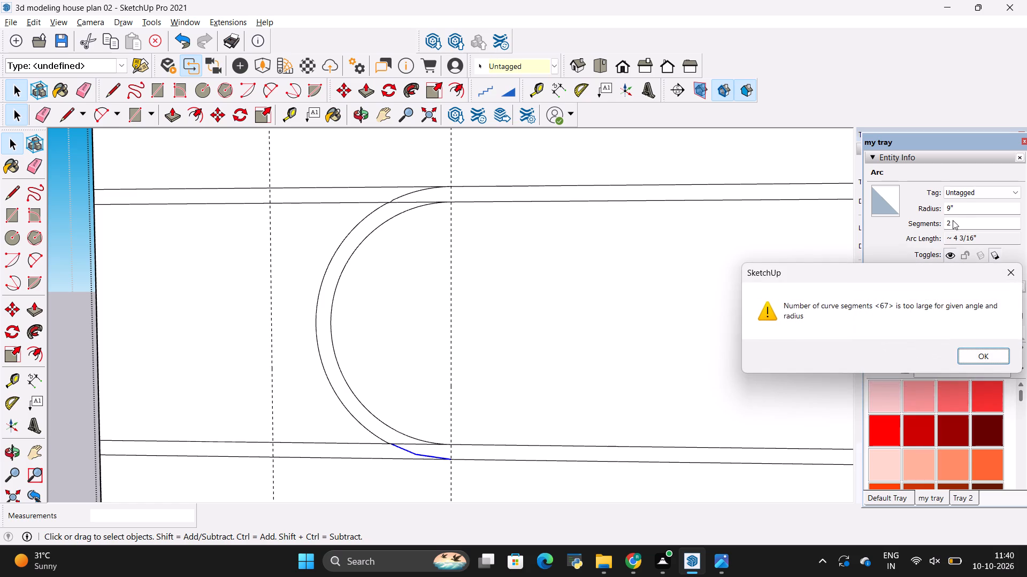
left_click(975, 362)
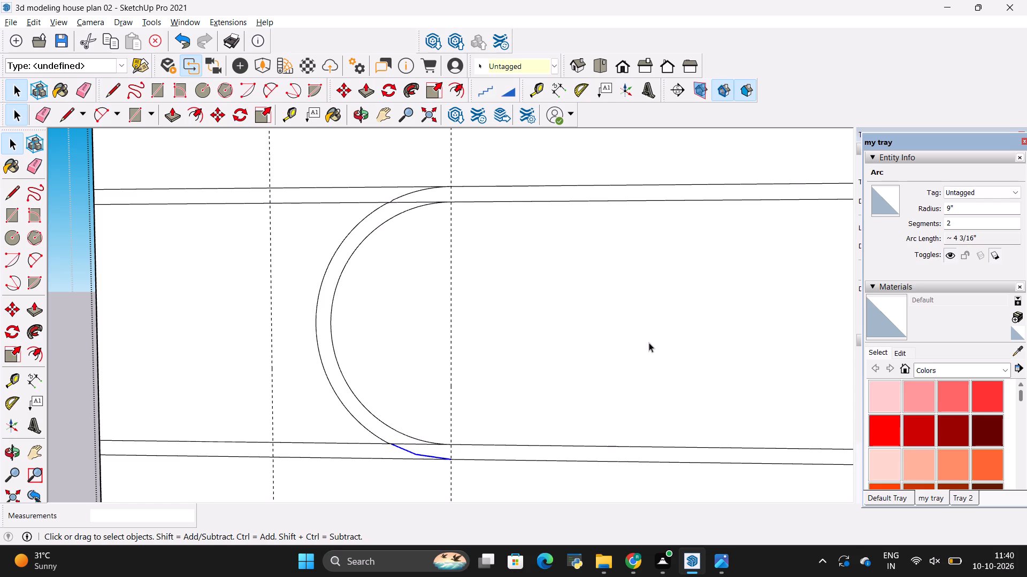
Set the short bottom piece of the left end's outer arc, between the band's two lower lines, to 20 segments.
left_click(954, 218)
key("0")
key("Return")
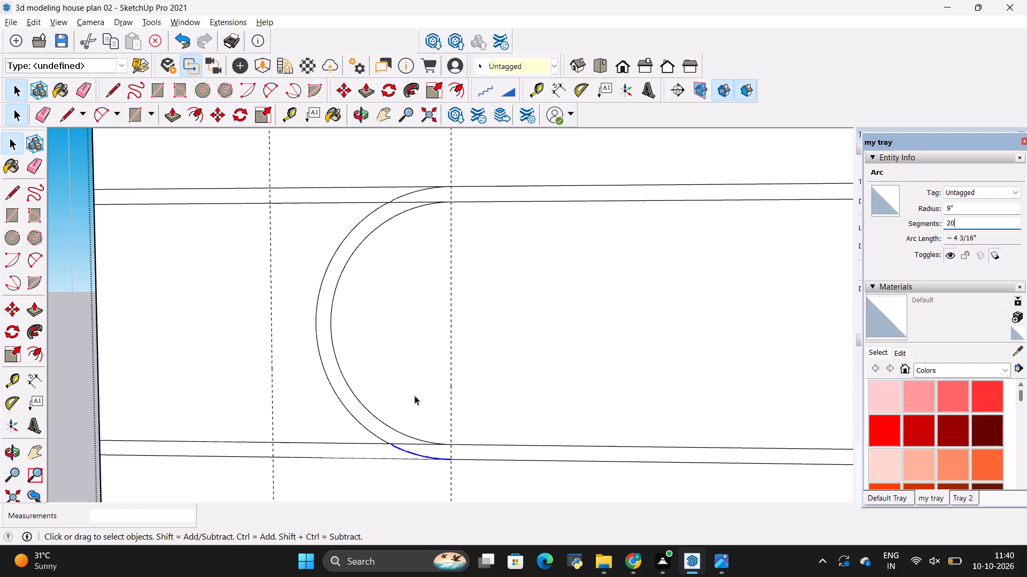
key("space")
left_click(416, 394)
Erase the second line from the top where it crosses the left rounded end and continues to the panel's left edge.
scroll(412, 437, "up", 2)
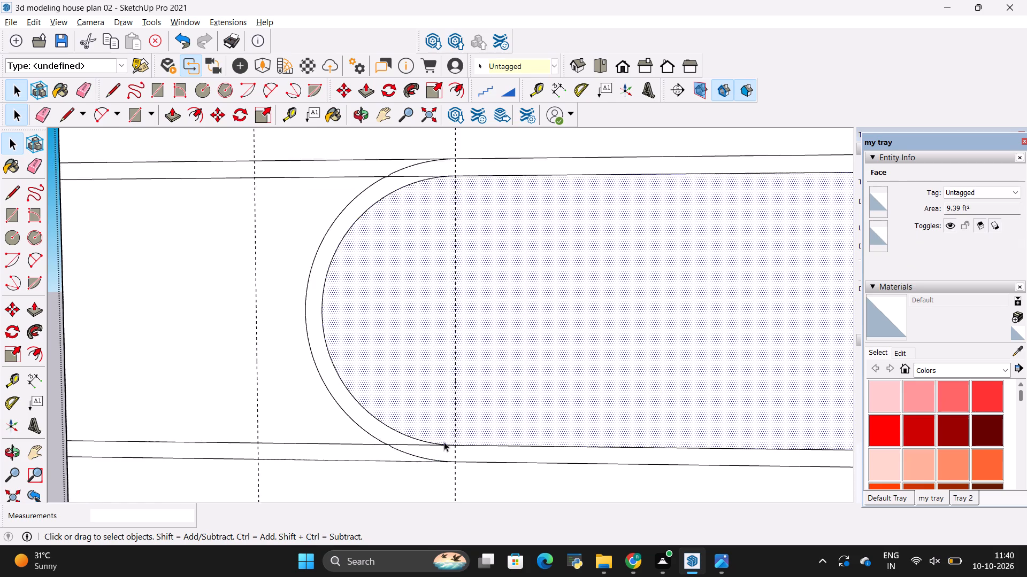
scroll(444, 442, "up", 5)
scroll(428, 416, "down", 11)
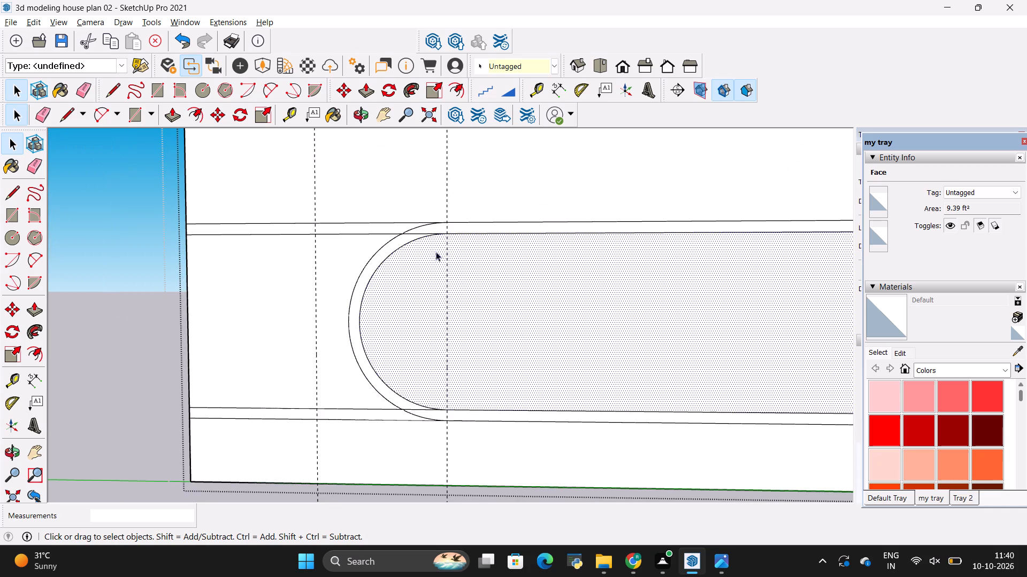
scroll(420, 207, "up", 4)
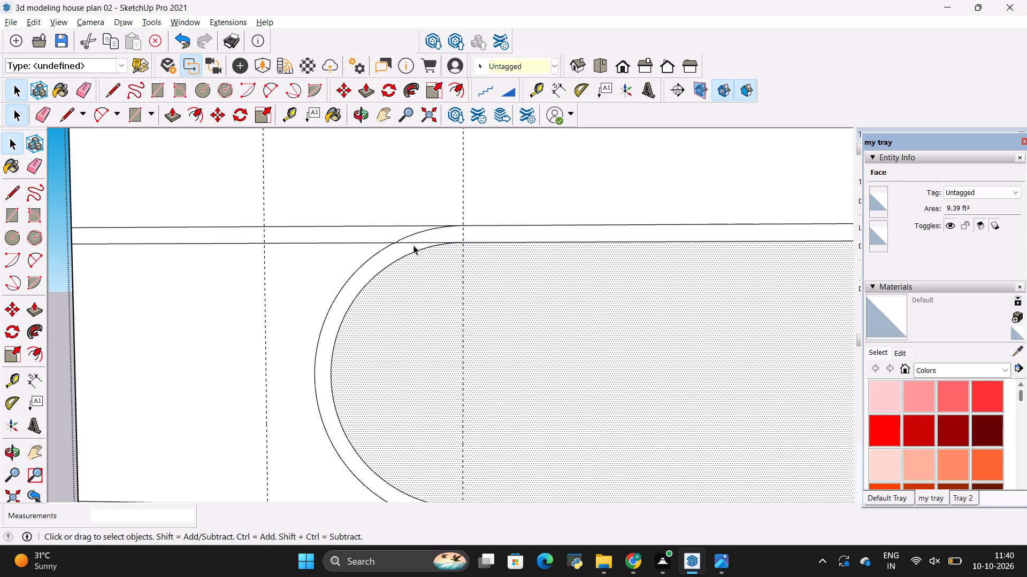
scroll(413, 245, "up", 7)
key("e")
left_click_drag(420, 229, 419, 243)
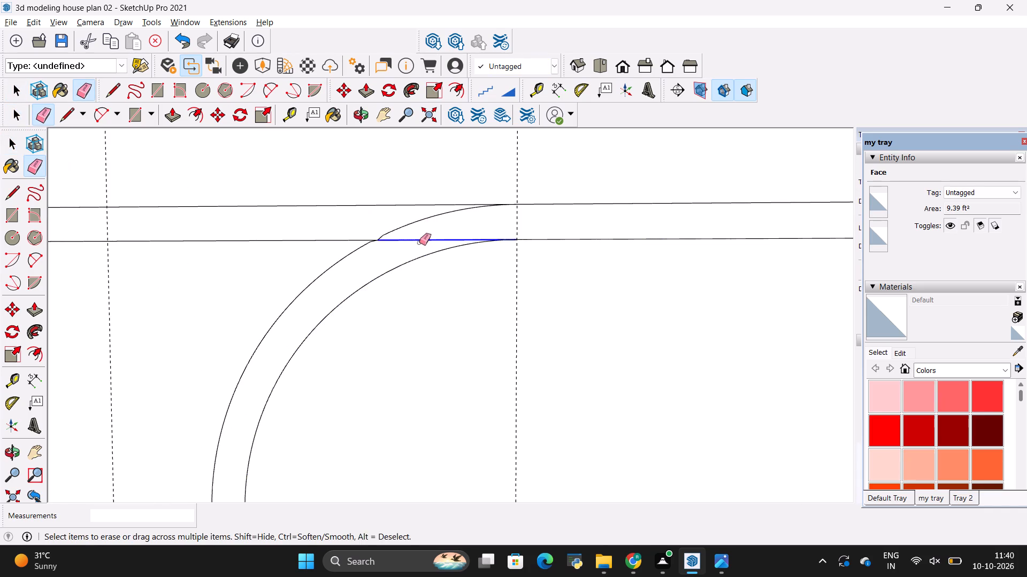
scroll(364, 249, "up", 4)
left_click(313, 230)
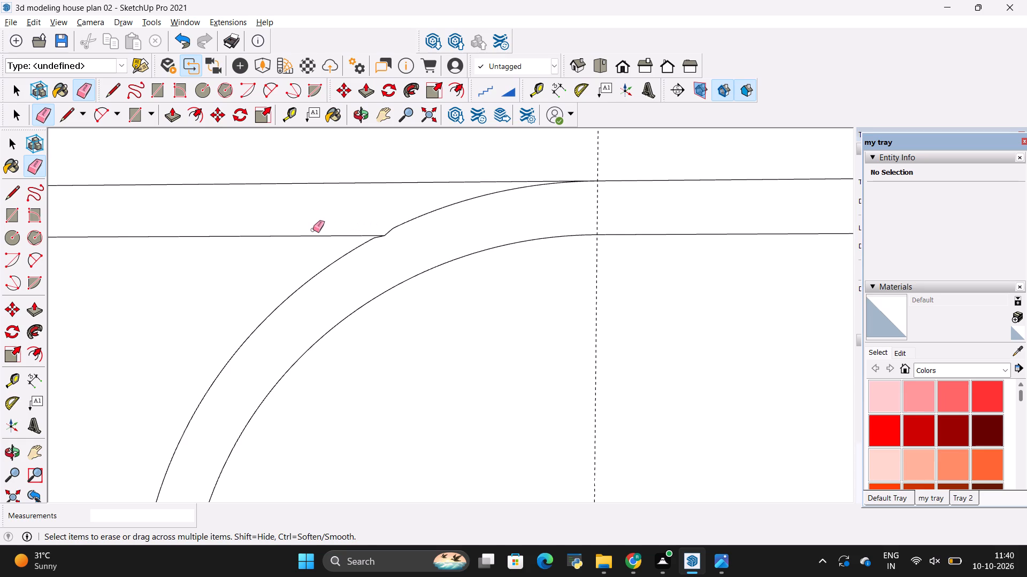
left_click_drag(313, 229, 312, 237)
scroll(384, 239, "up", 3)
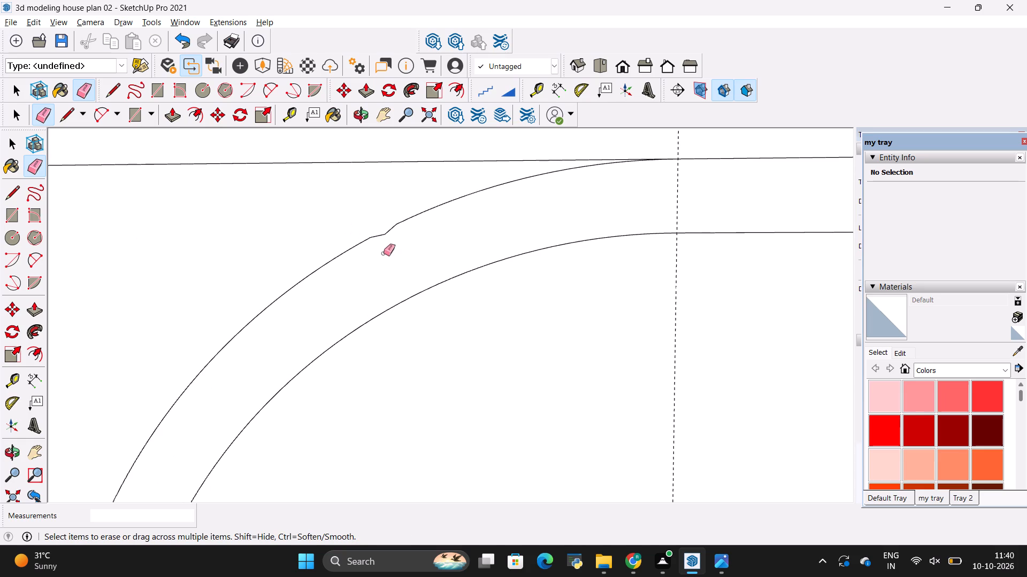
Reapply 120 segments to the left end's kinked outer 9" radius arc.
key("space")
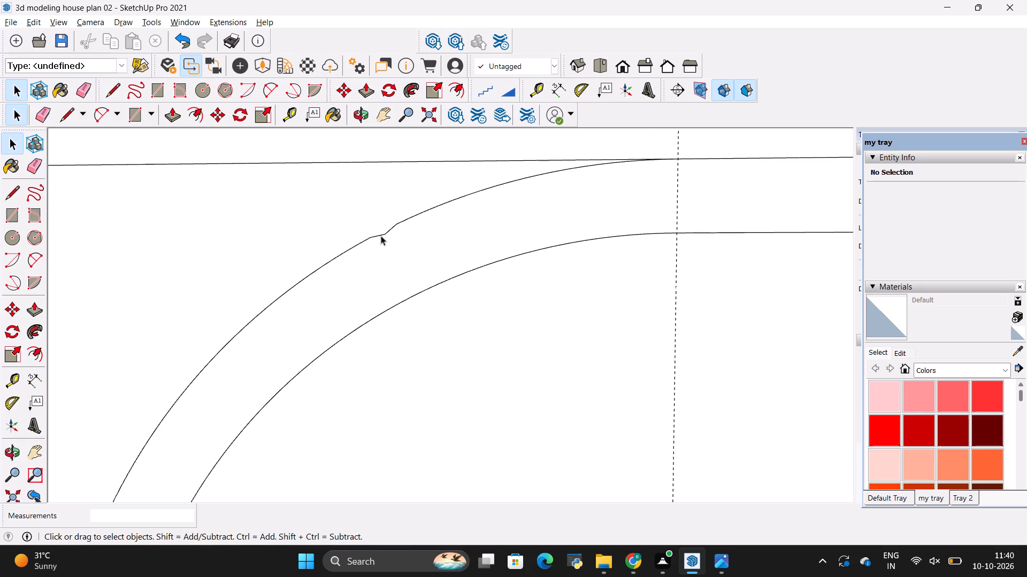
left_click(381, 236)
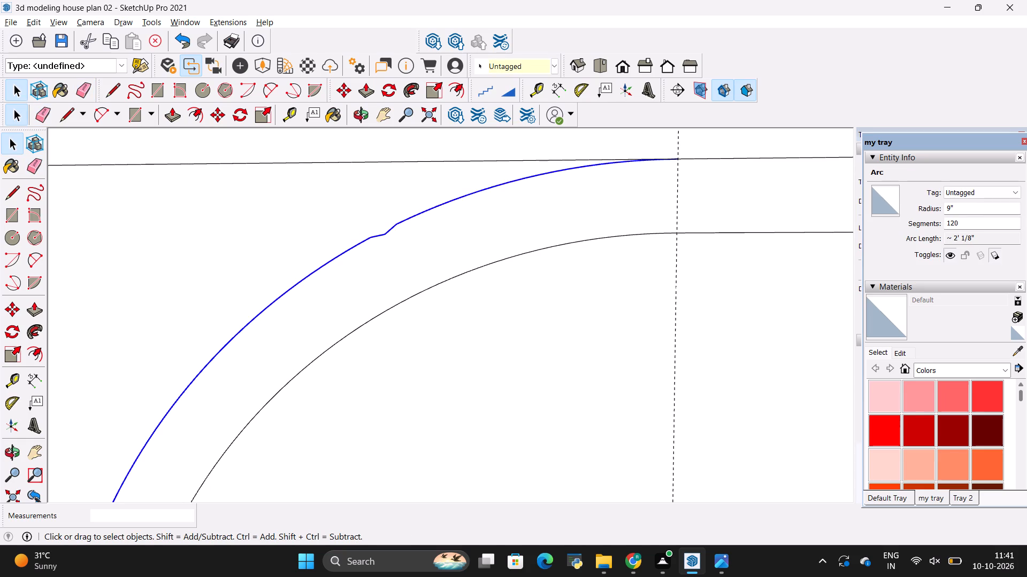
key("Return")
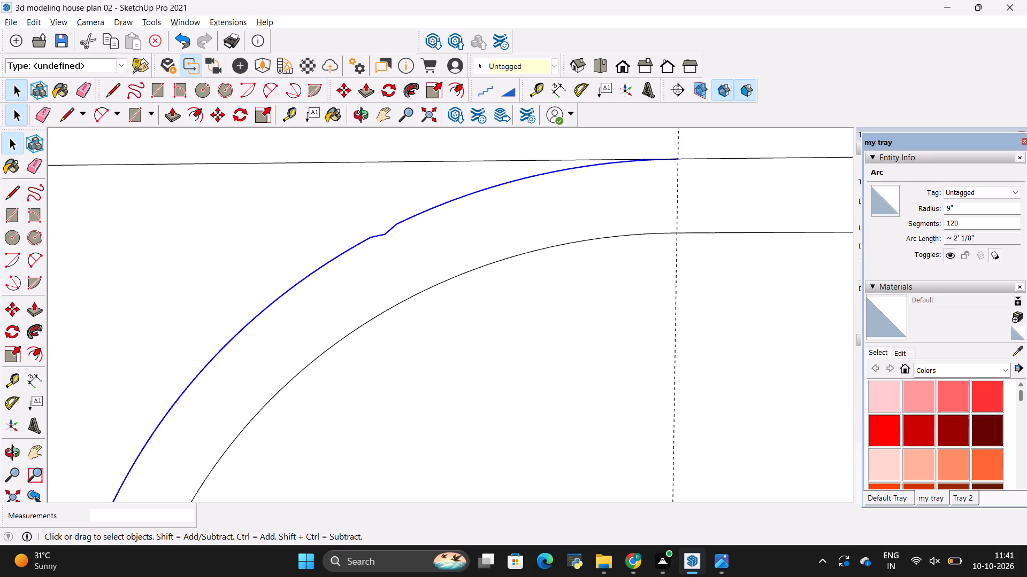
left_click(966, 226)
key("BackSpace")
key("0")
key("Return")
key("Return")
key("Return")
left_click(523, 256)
Erase the upper of the two bottom lines where it crosses the left rounded end and continues to the panel's left edge.
scroll(440, 239, "down", 17)
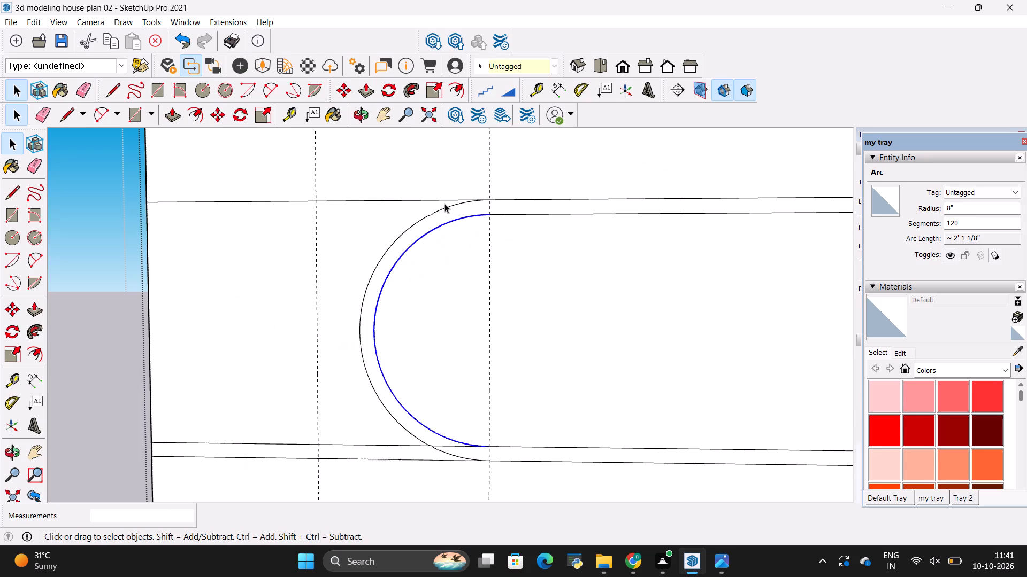
scroll(441, 476, "up", 4)
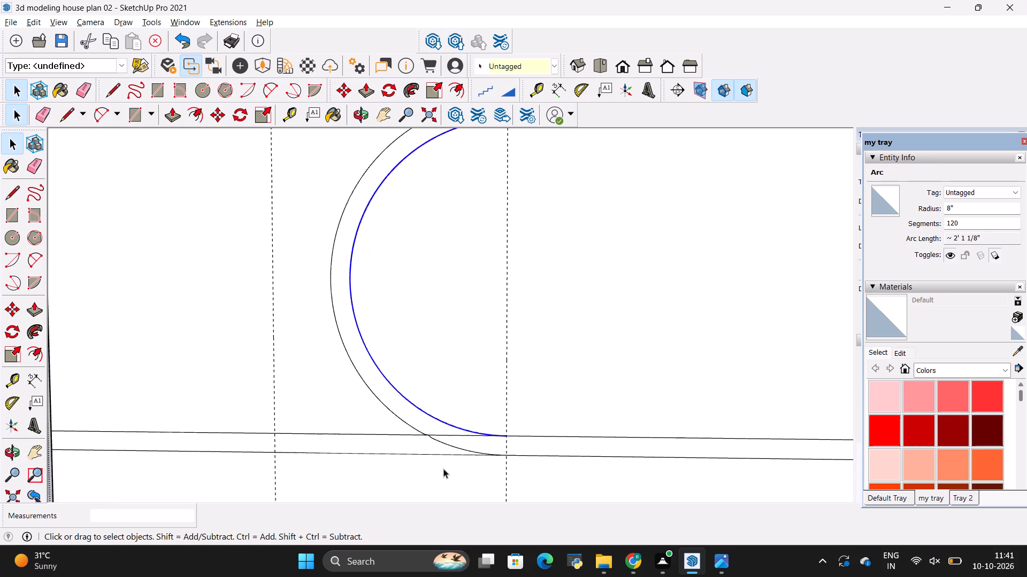
scroll(443, 469, "up", 10)
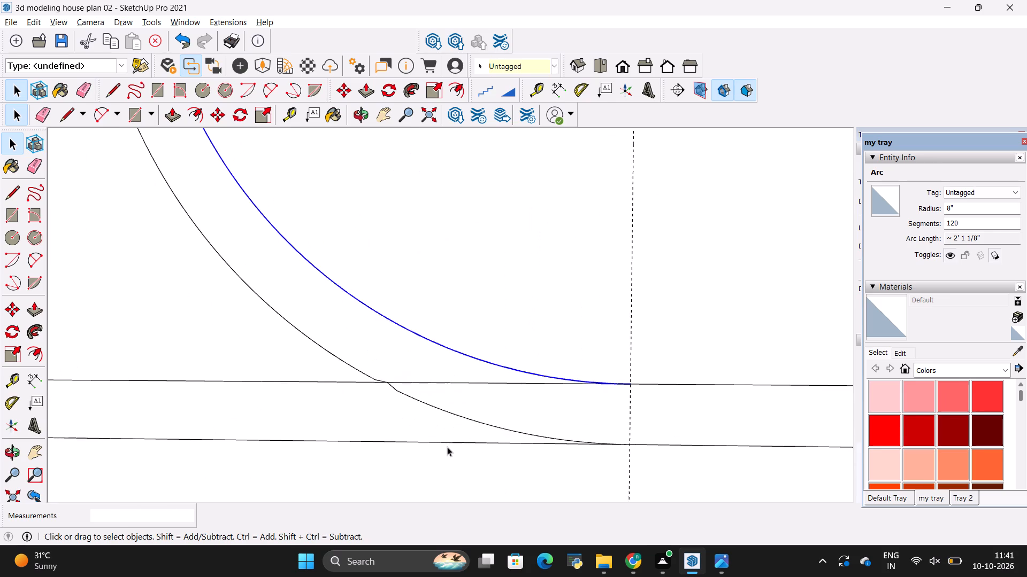
key("e")
left_click_drag(438, 370, 451, 383)
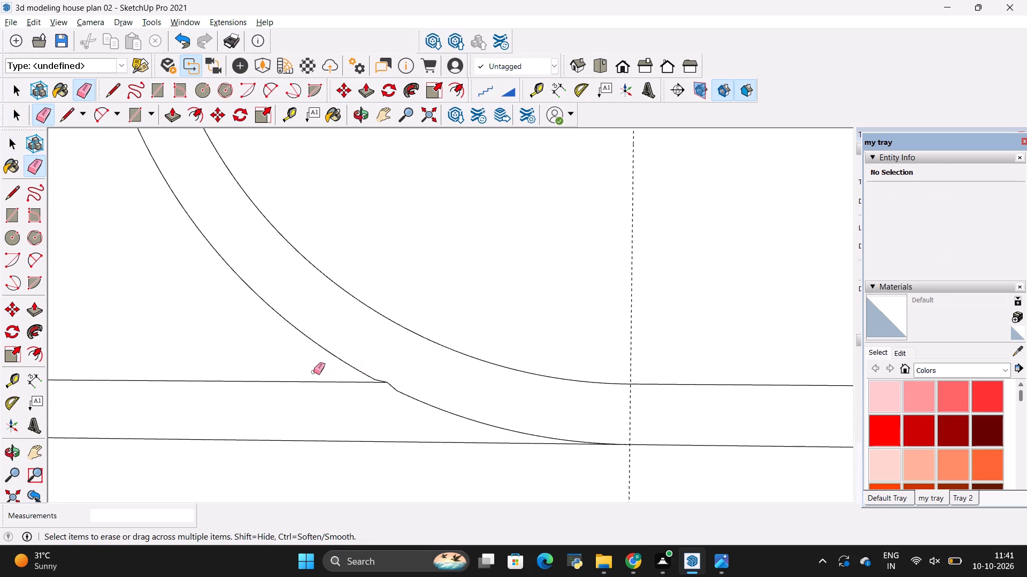
left_click_drag(313, 372, 326, 391)
Erase the second line from the top where it crosses the right rounded end and continues to the panel's right edge.
scroll(428, 379, "down", 18)
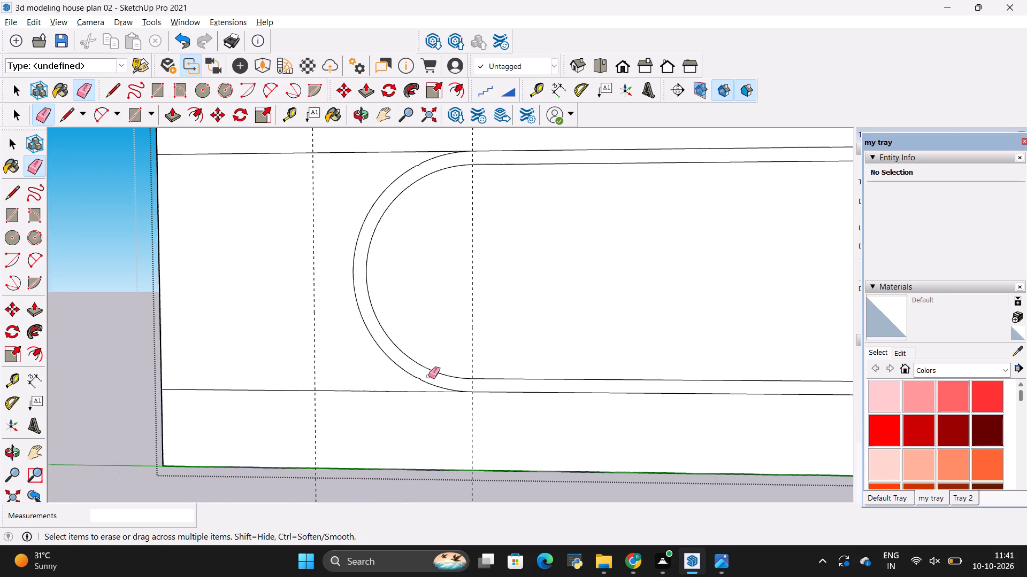
scroll(428, 376, "down", 6)
scroll(321, 306, "down", 10)
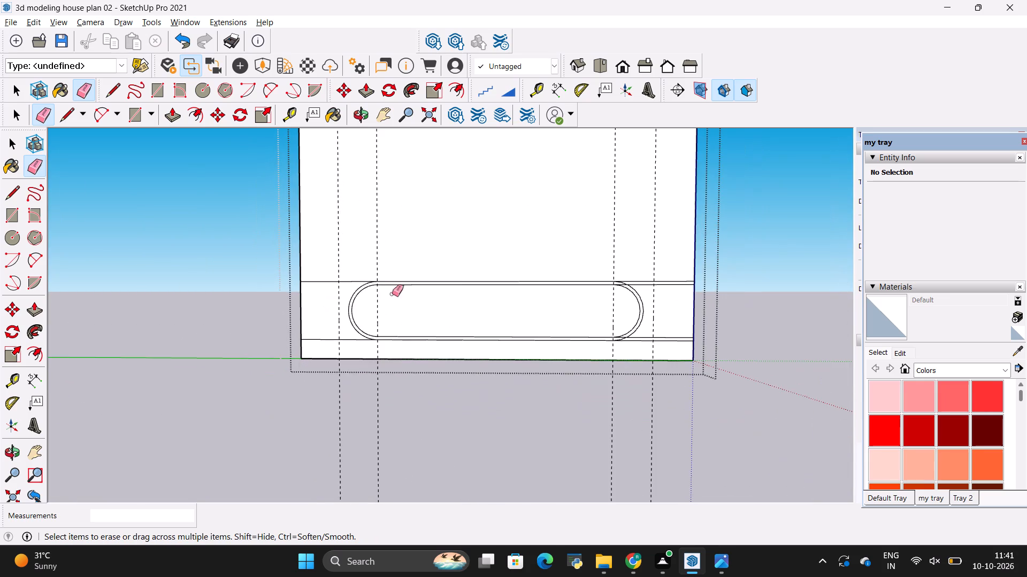
scroll(649, 288, "up", 19)
left_click_drag(618, 276, 622, 290)
scroll(531, 292, "up", 3)
left_click_drag(462, 267, 471, 277)
left_click_drag(472, 277, 481, 283)
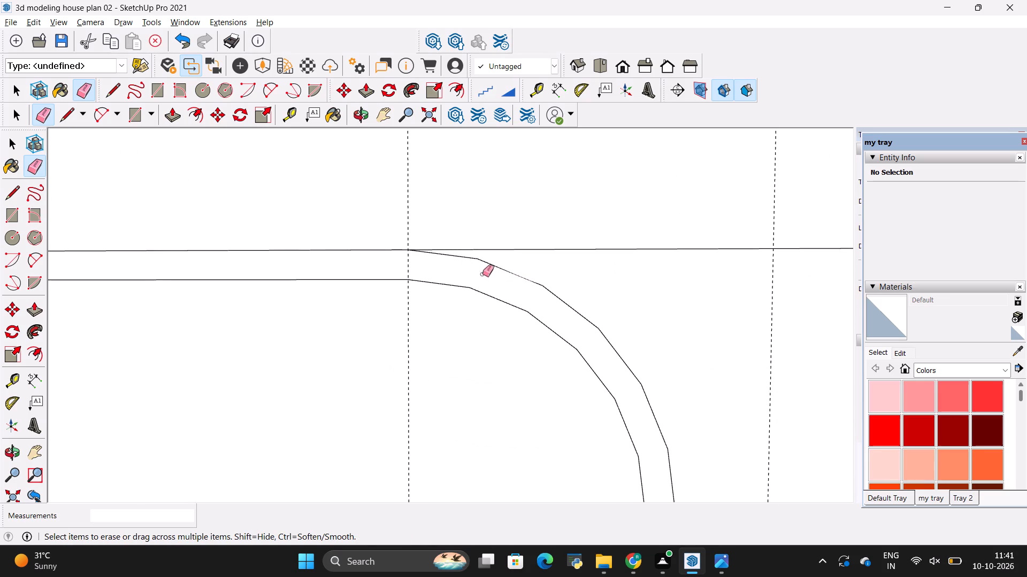
Erase the upper of the two bottom lines where it crosses the right rounded end and continues to the panel's right edge.
scroll(481, 262, "down", 13)
scroll(449, 523, "up", 12)
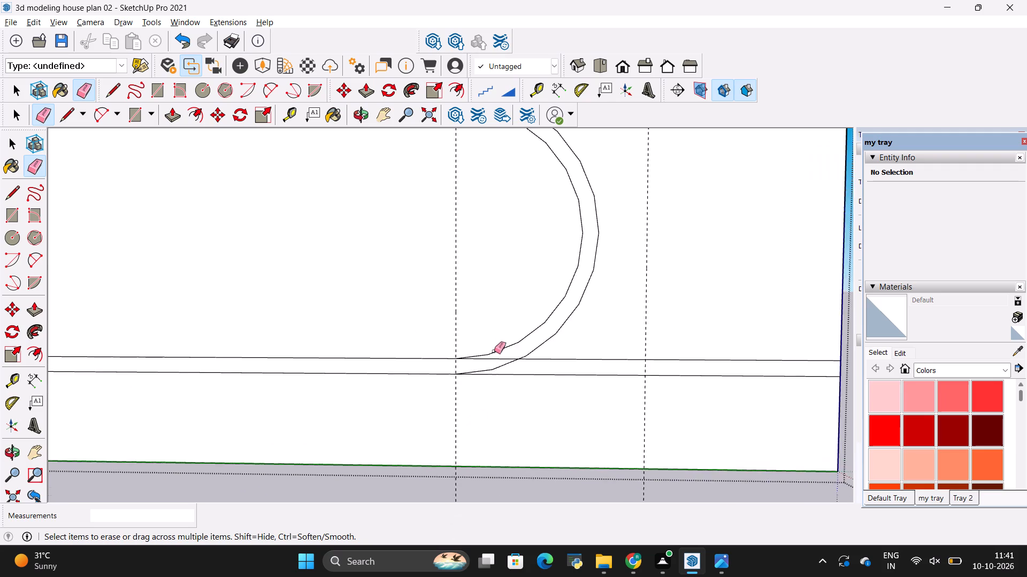
scroll(494, 351, "up", 8)
left_click(501, 350)
left_click_drag(501, 354, 503, 360)
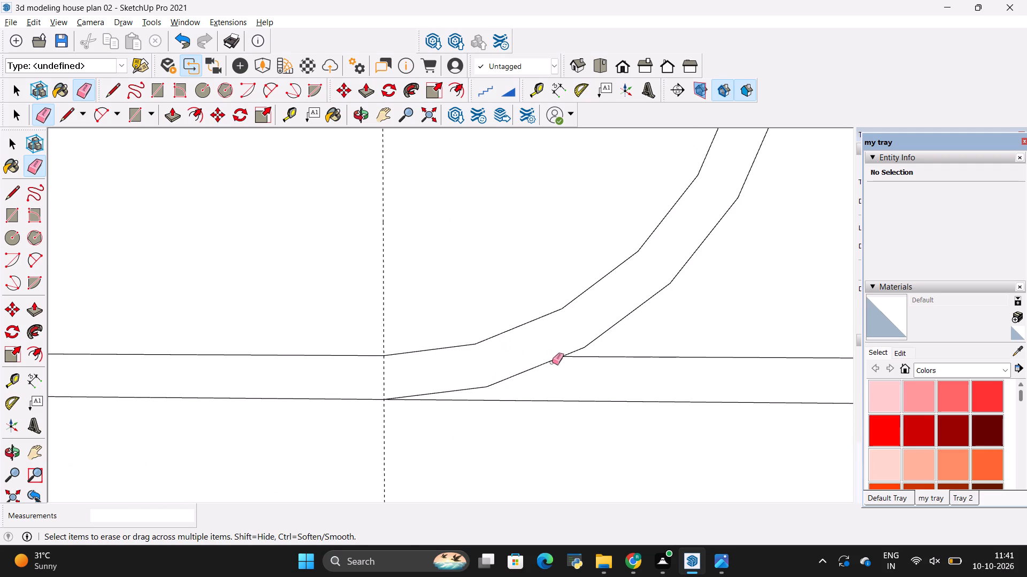
left_click_drag(624, 349, 632, 362)
key("space")
Set the right end's inner 8" radius arc to 120 segments.
scroll(456, 401, "down", 5)
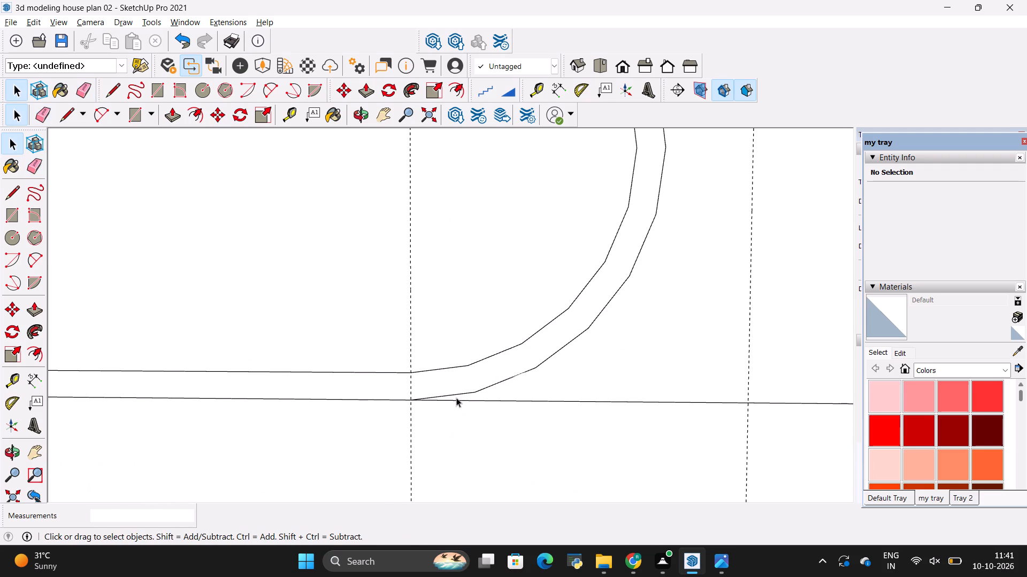
left_click(477, 360)
scroll(477, 363, "down", 10)
left_click(986, 225)
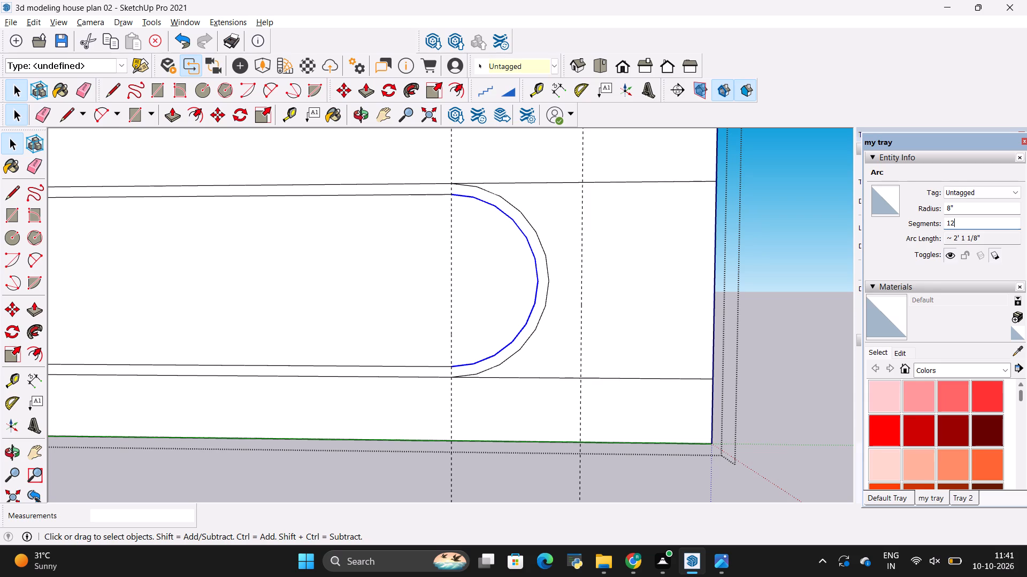
key("0")
key("Return")
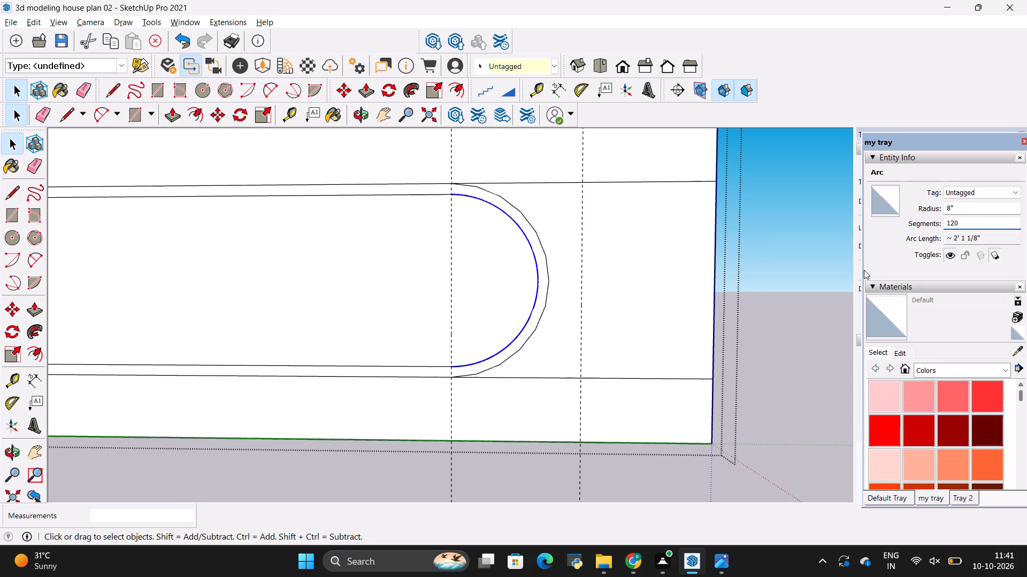
Set the right end's outer 9" radius arc to 140 segments.
left_click(546, 306)
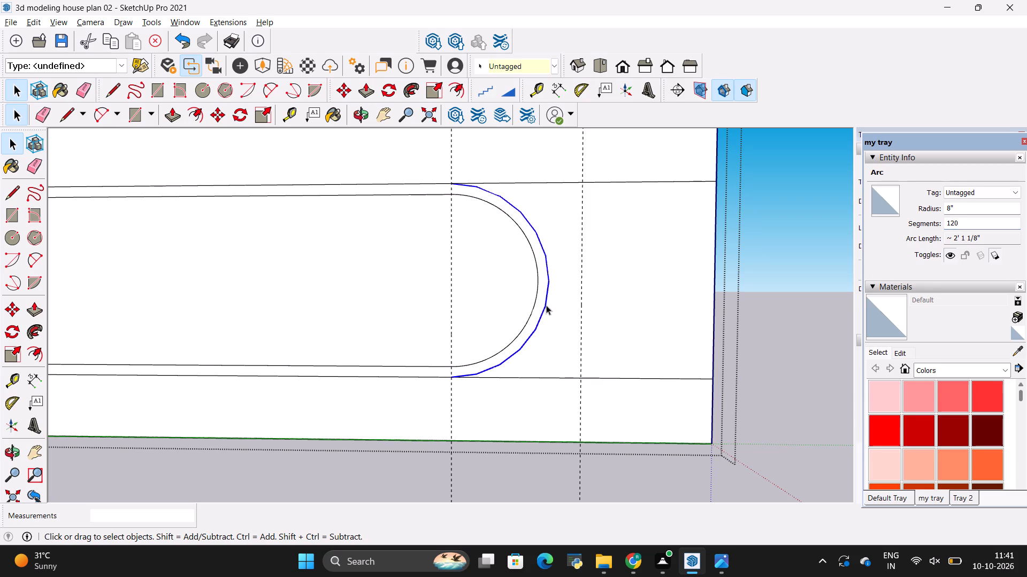
left_click(960, 218)
key("0")
key("Return")
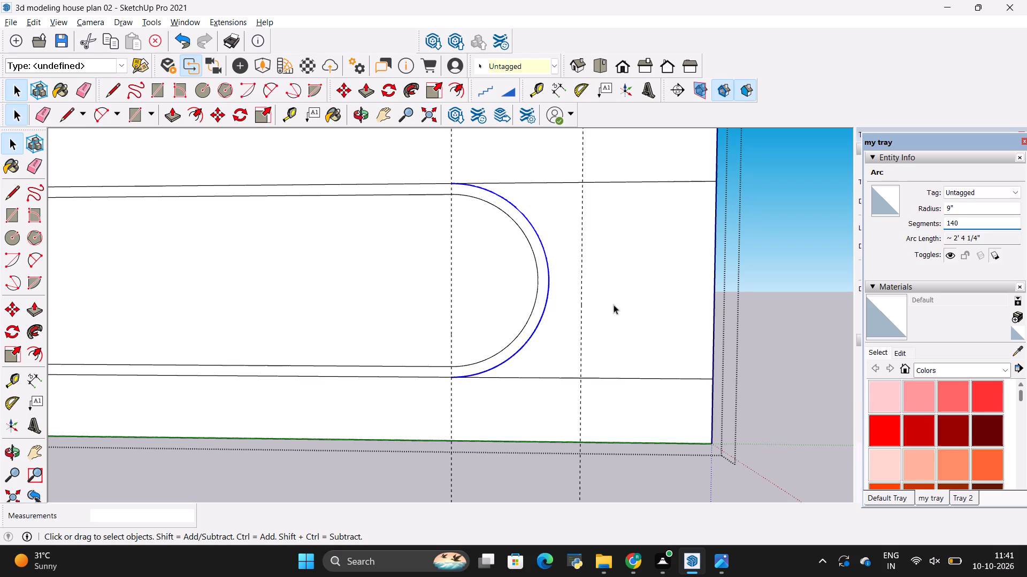
Erase the two vertical guide lines at the cabinet's right end.
scroll(562, 300, "up", 5)
scroll(560, 299, "down", 12)
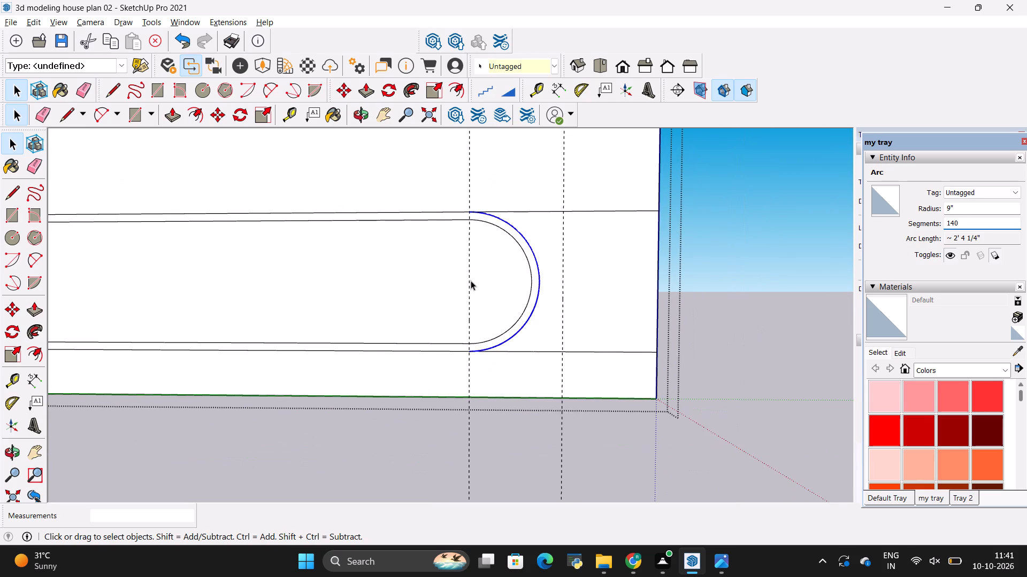
key("space")
left_click(469, 280)
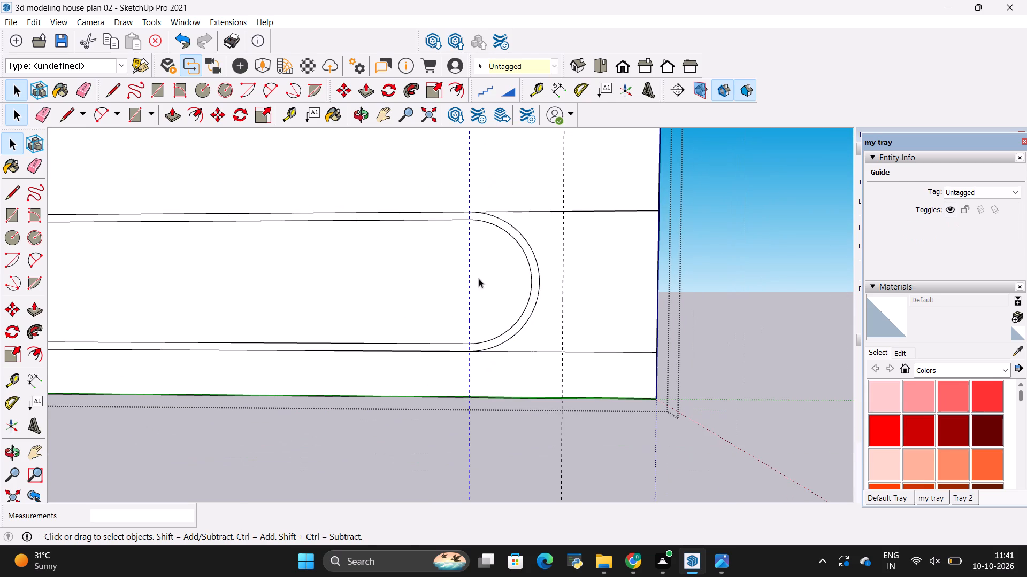
key("e")
left_click_drag(479, 278, 467, 279)
left_click_drag(572, 261, 558, 264)
scroll(650, 256, "down", 12)
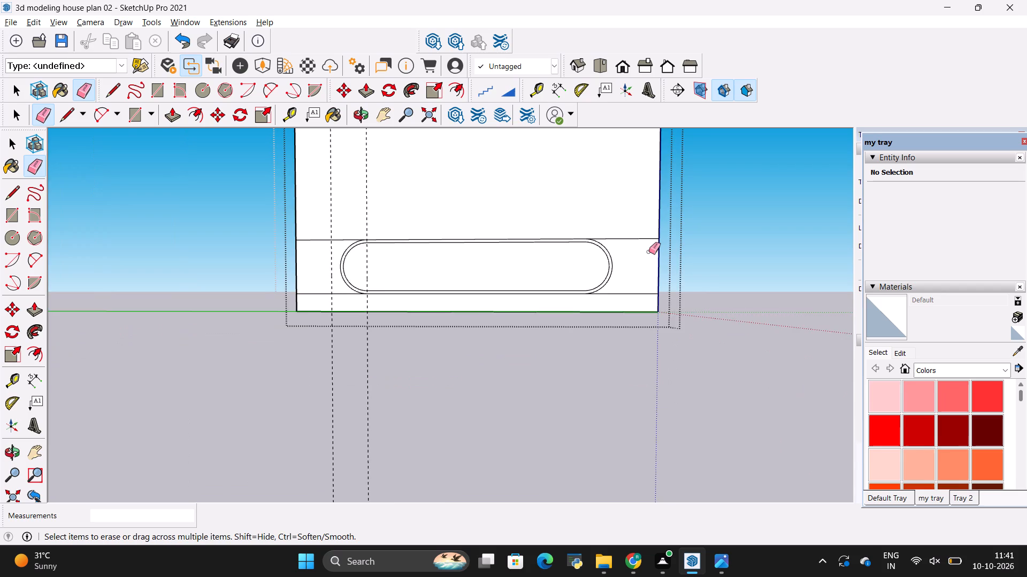
Erase the two vertical guide lines at the cabinet's left end, checking the layout against the reference image.
scroll(648, 252, "down", 13)
scroll(607, 144, "up", 12)
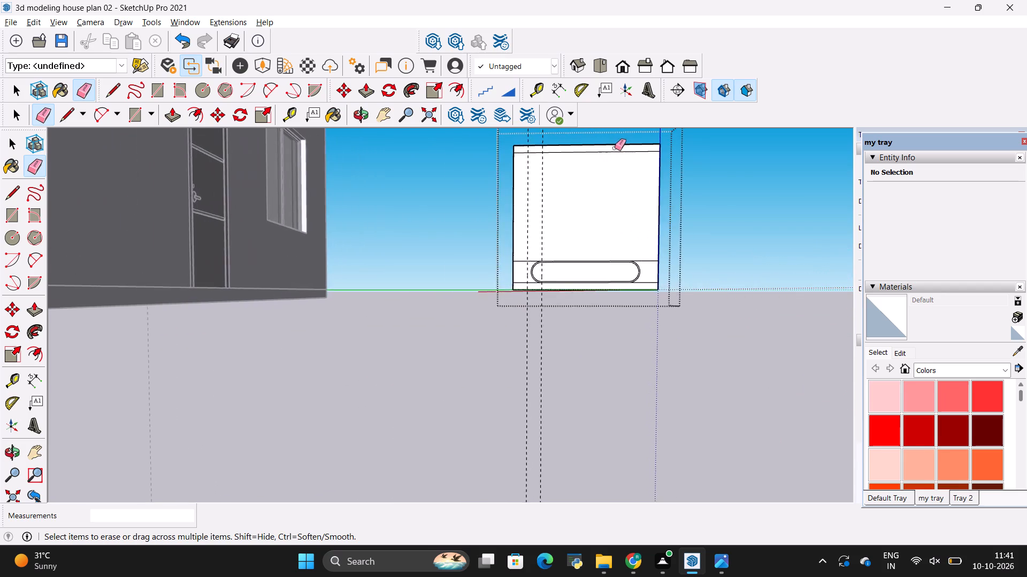
scroll(615, 148, "up", 6)
scroll(614, 169, "down", 3)
key("alt+Tab")
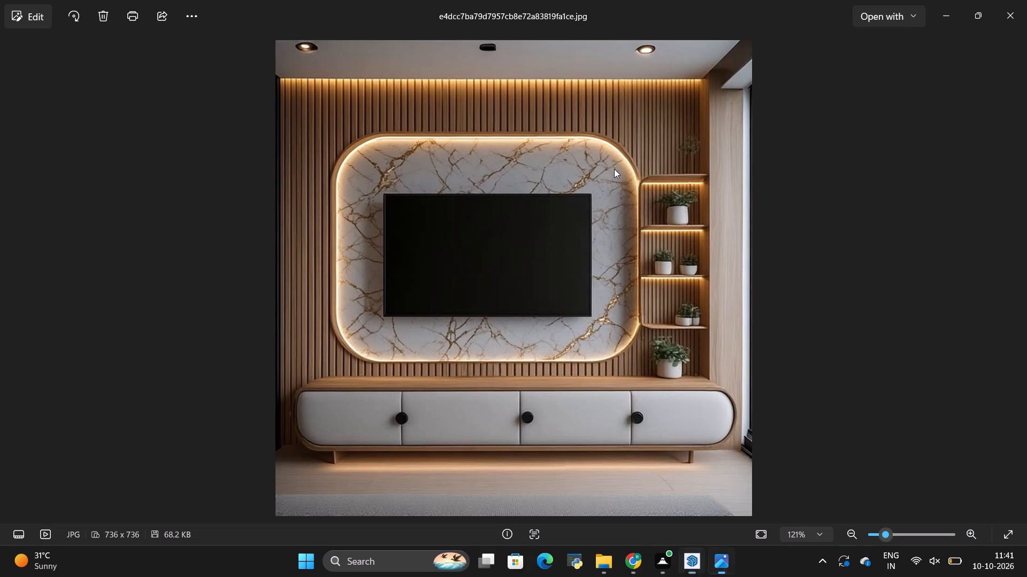
key("alt+Tab")
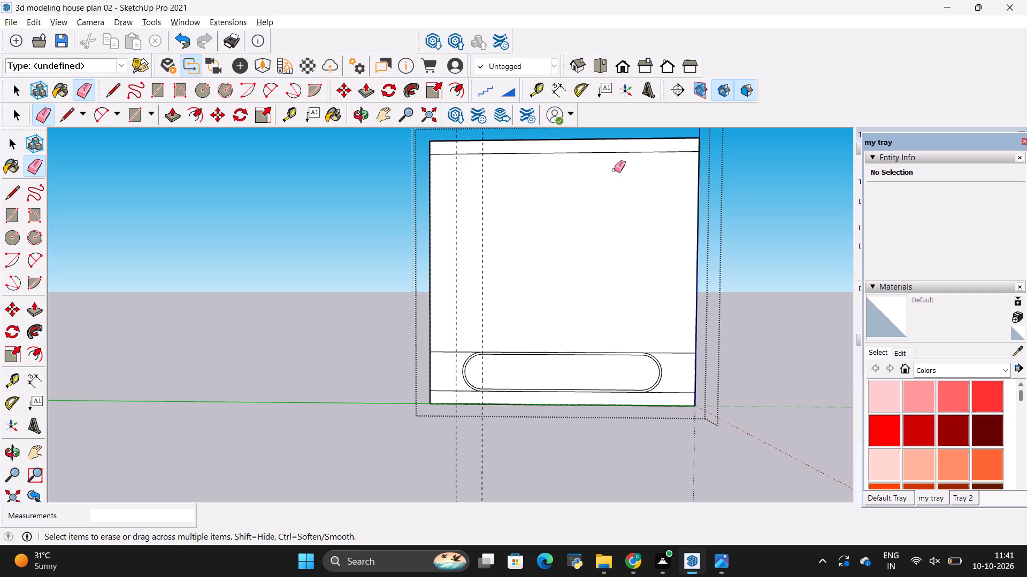
key("alt+Tab")
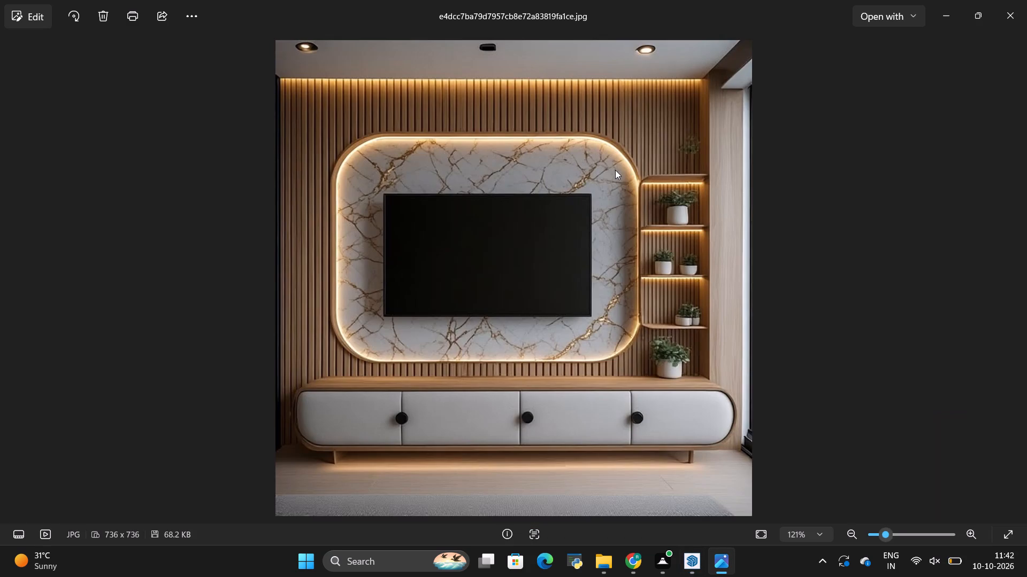
key("alt+Tab")
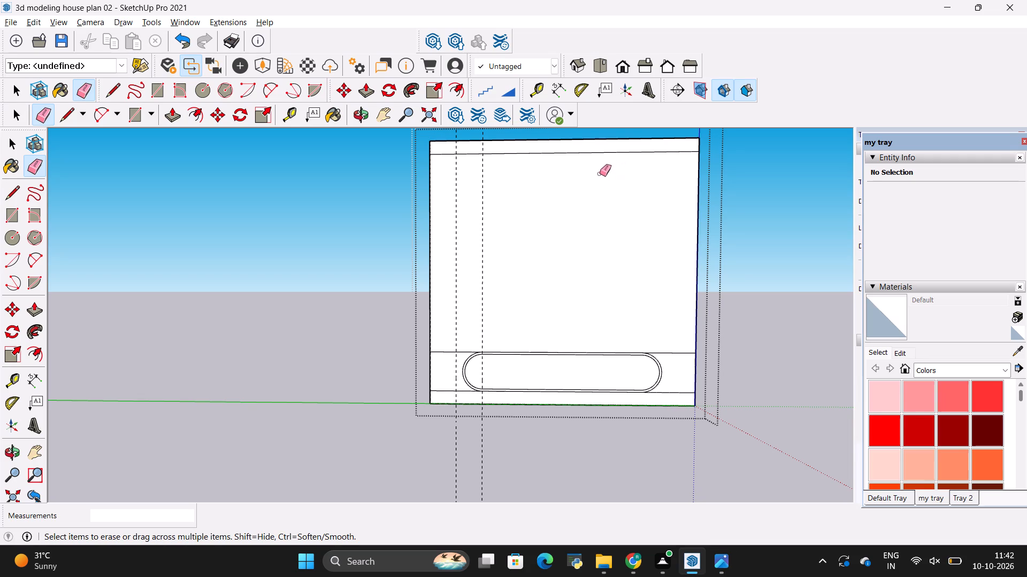
left_click_drag(493, 253, 449, 264)
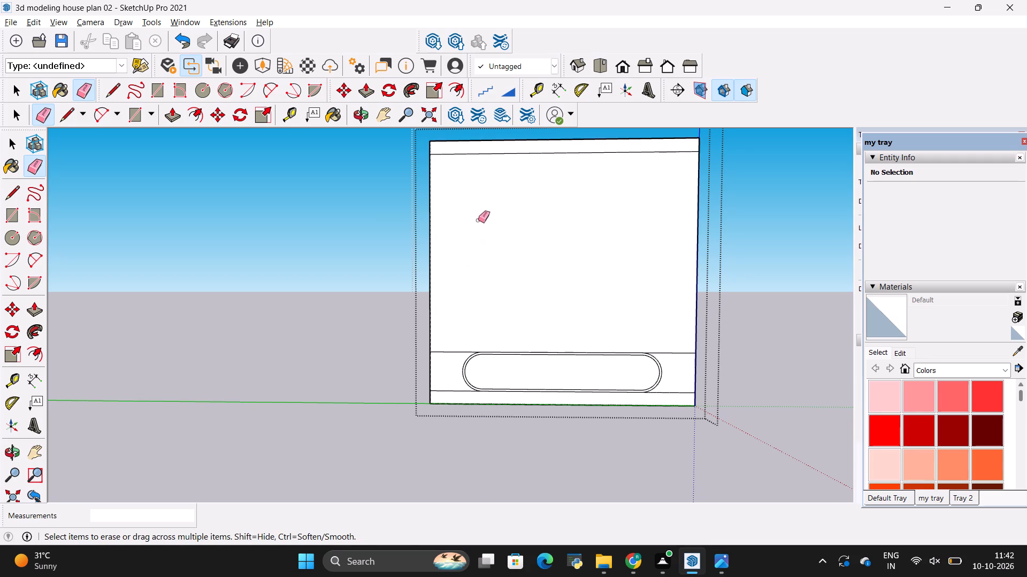
Erase the four leftover horizontal line pieces between the cabinet's rounded ends and the panel's side edges.
key("alt+Tab")
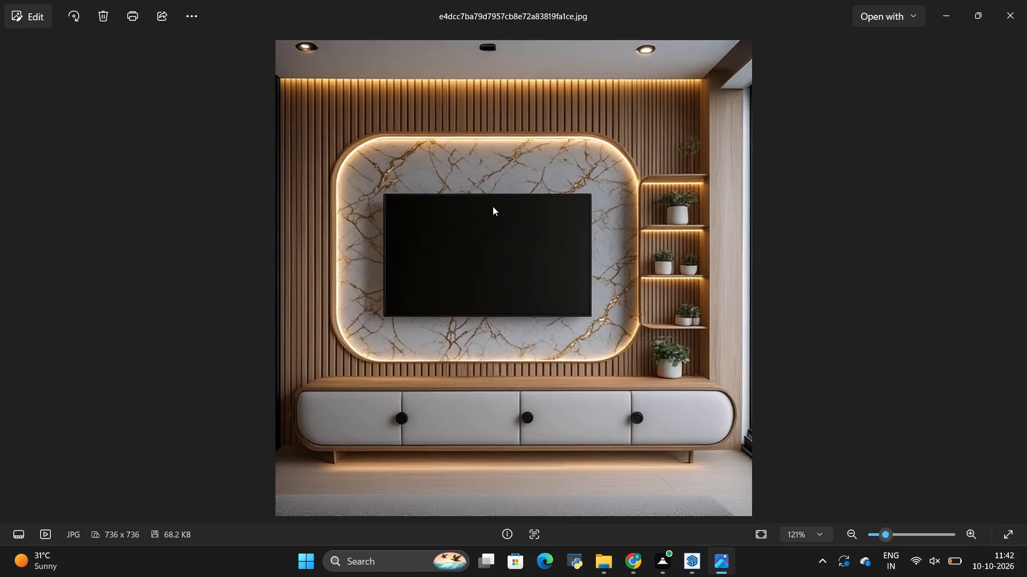
key("alt+Tab")
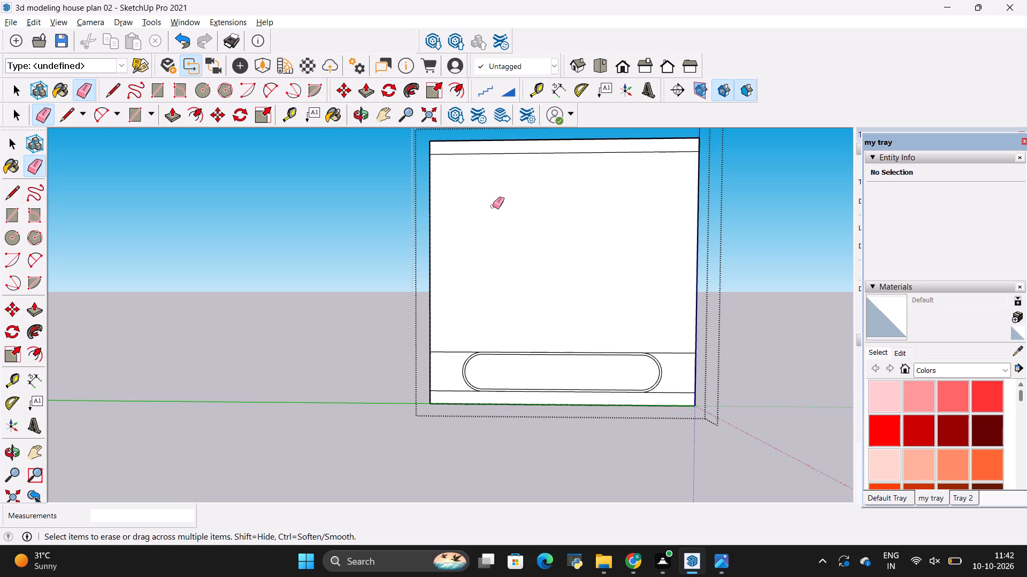
key("alt+Tab")
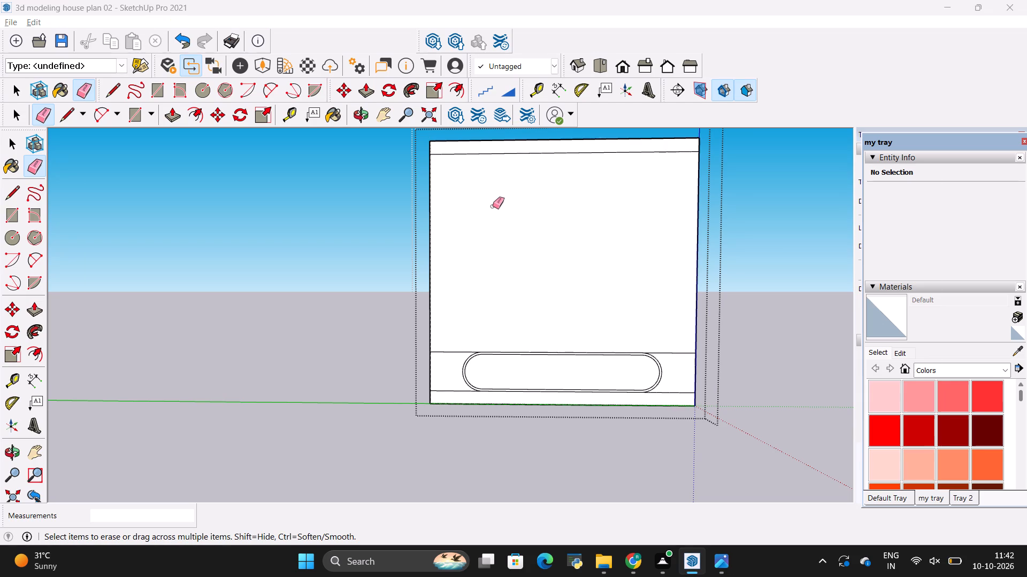
key("alt+Tab")
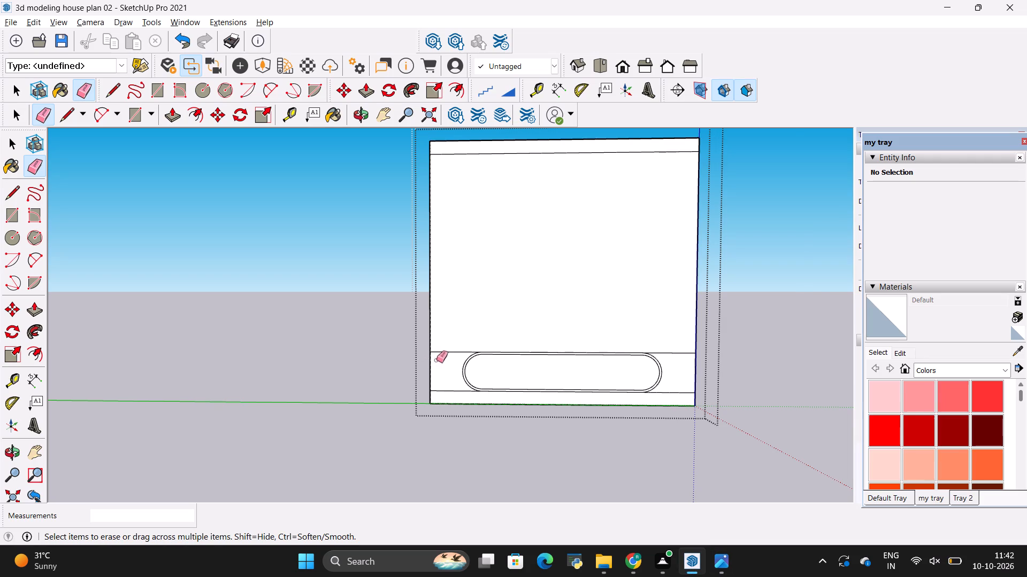
scroll(438, 359, "up", 3)
left_click_drag(454, 339, 458, 350)
left_click_drag(445, 400, 453, 403)
left_click_drag(749, 331, 764, 352)
left_click_drag(760, 397, 771, 407)
scroll(598, 326, "down", 5)
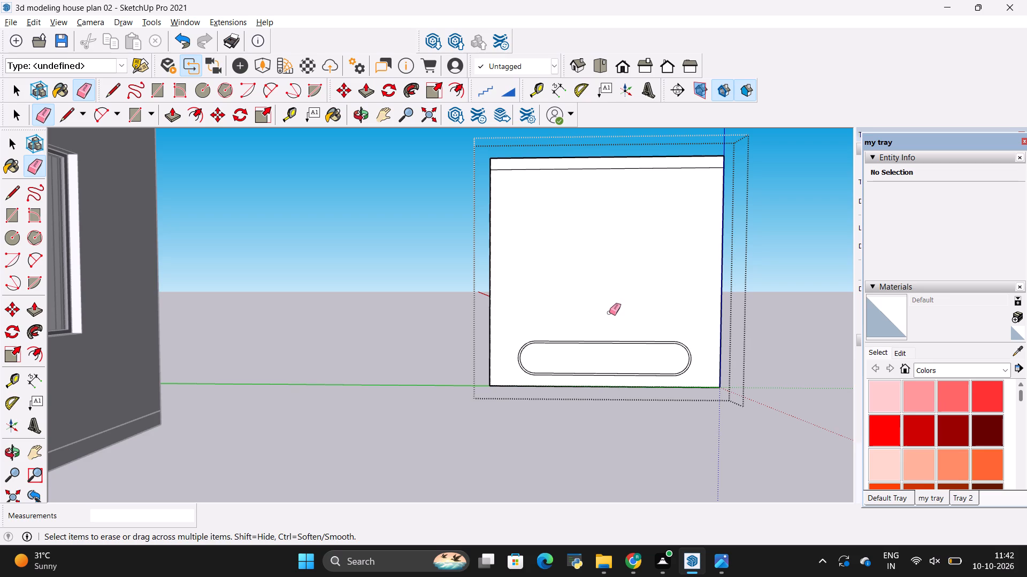
Compare the panel and the cabinet outline with the TV wall unit in the reference image.
key("alt+Tab")
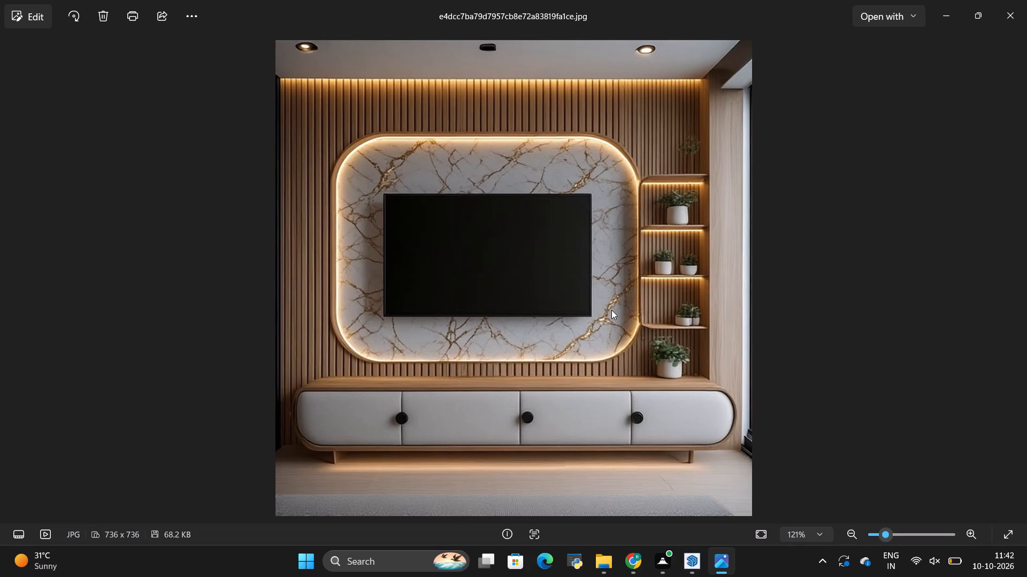
key("alt+Tab")
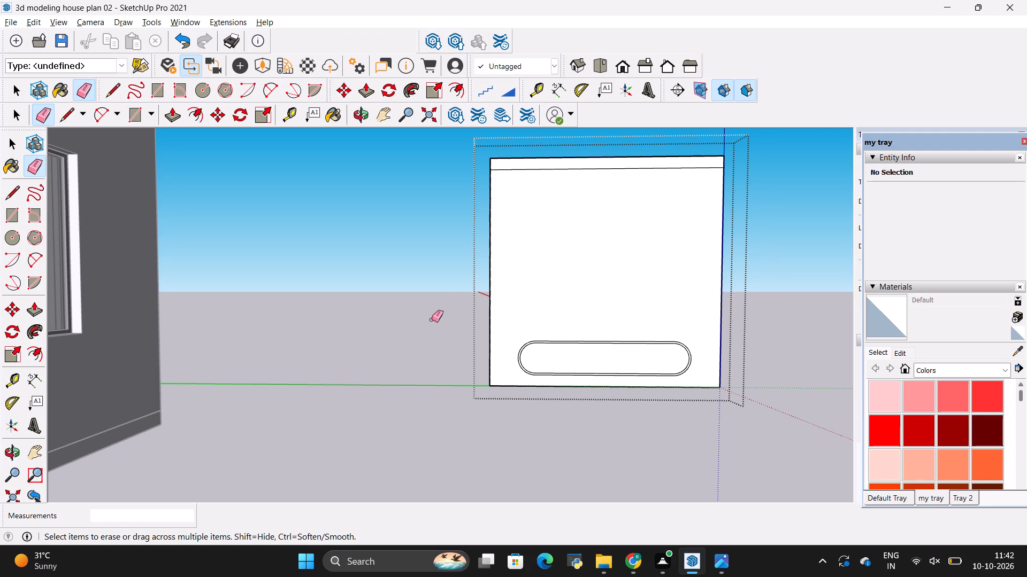
scroll(552, 156, "up", 3)
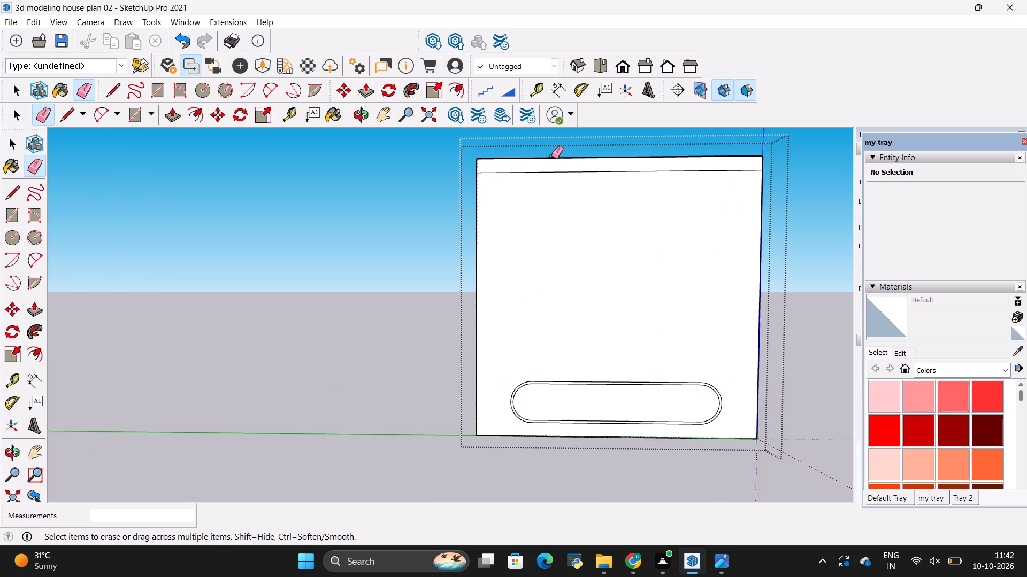
scroll(551, 156, "up", 3)
scroll(545, 161, "down", 8)
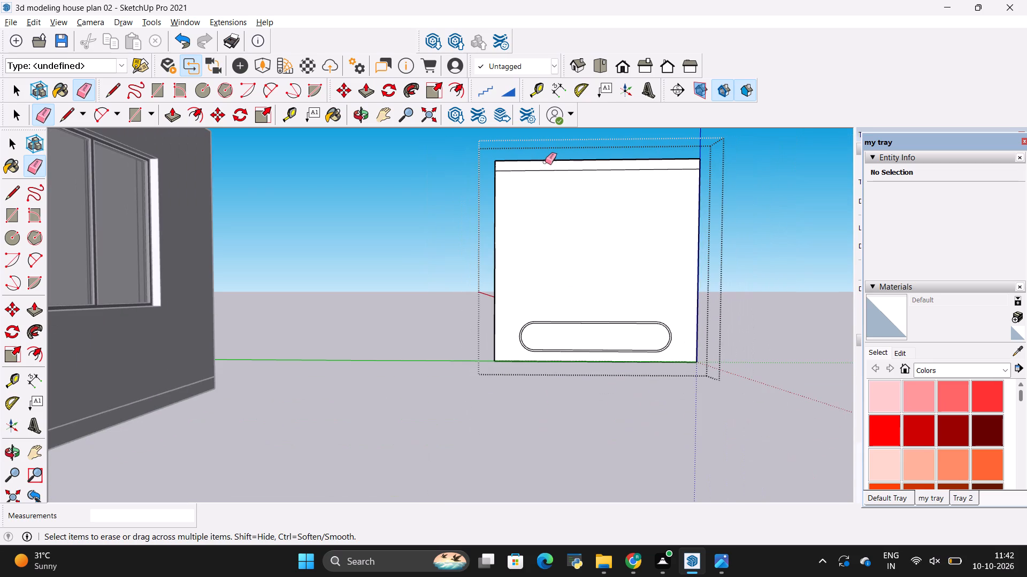
key("alt+Tab")
key("alt+Tab")
key("alt+Tab")
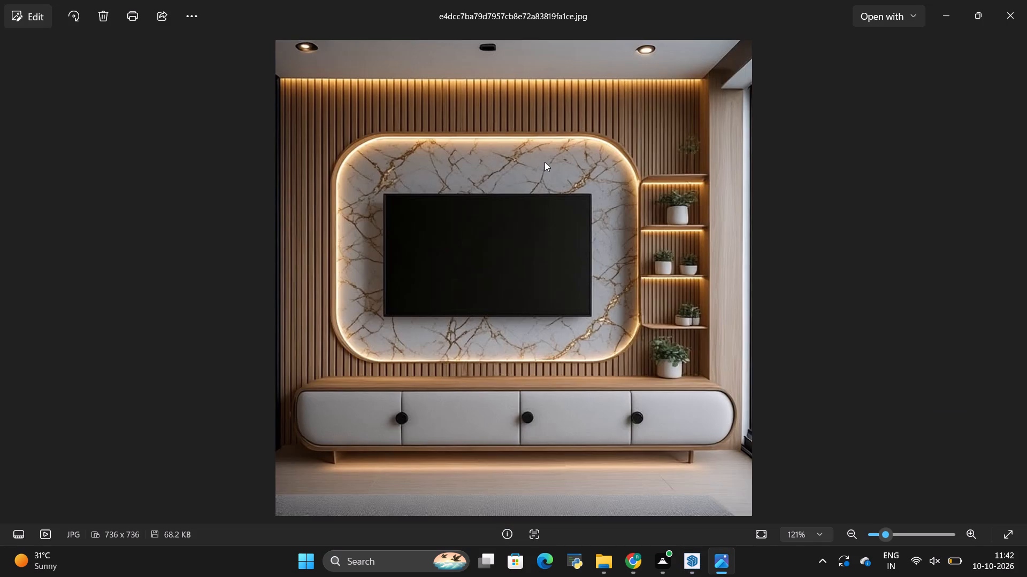
key("alt+Tab")
key("alt+Tab")
key("alt+Tab")
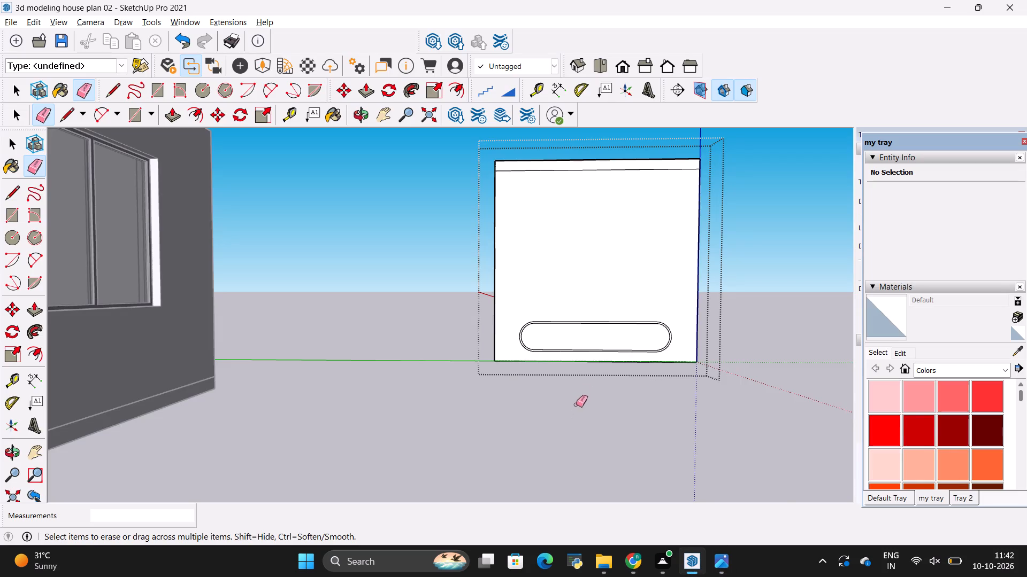
Divide the straight bottom line of the cabinet's inner outline into 4 equal segments.
scroll(588, 354, "up", 6)
key("space")
scroll(590, 352, "up", 3)
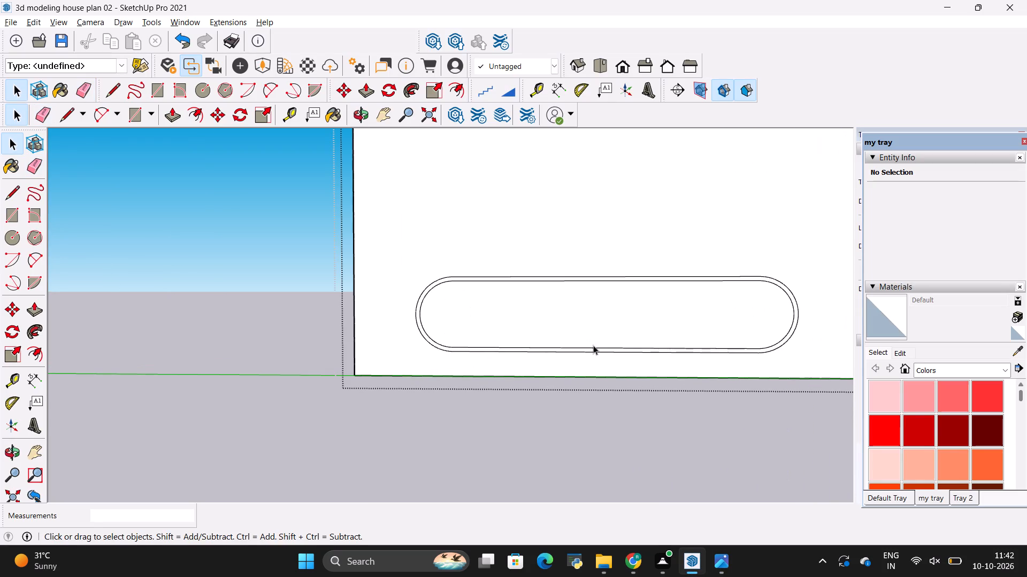
left_click(594, 347)
scroll(596, 347, "up", 4)
scroll(596, 347, "down", 2)
right_click(596, 347)
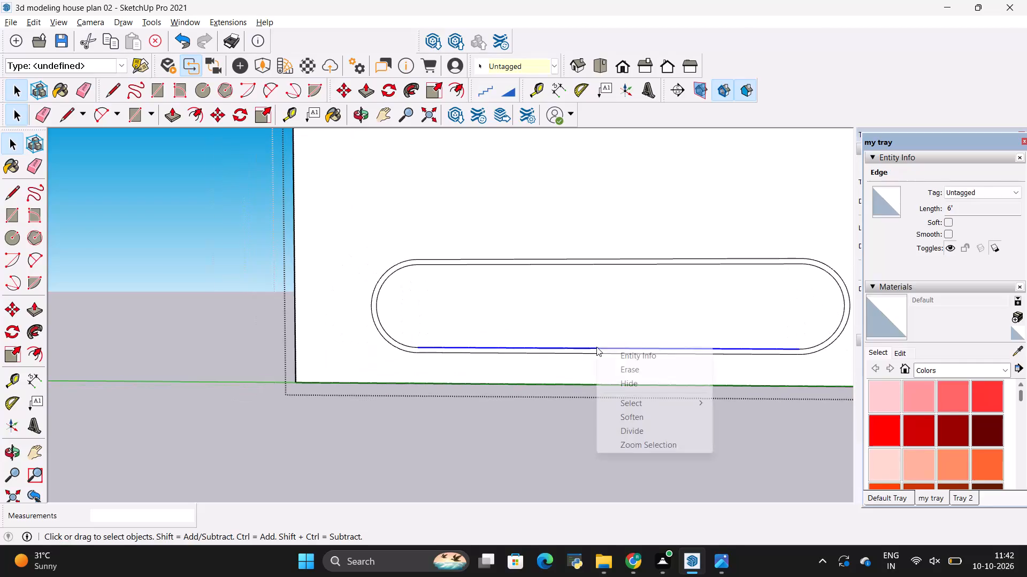
left_click(631, 434)
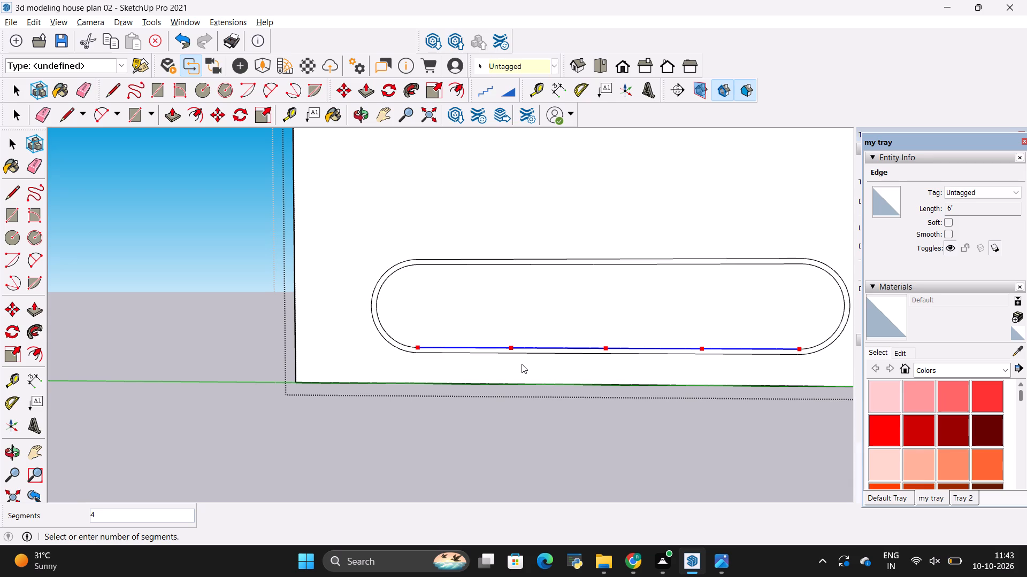
key("alt+Tab")
key("alt+Tab")
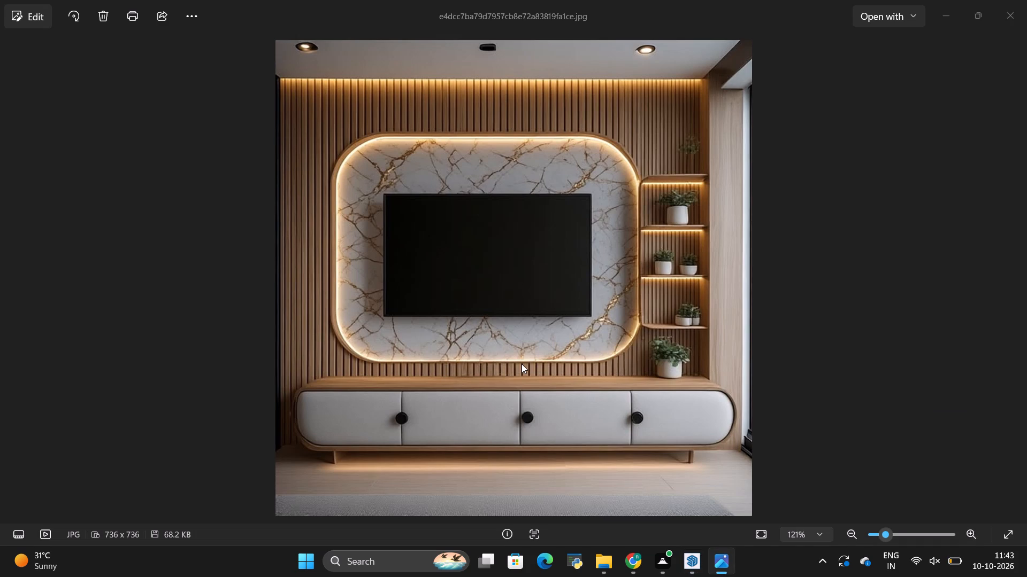
left_click(522, 364)
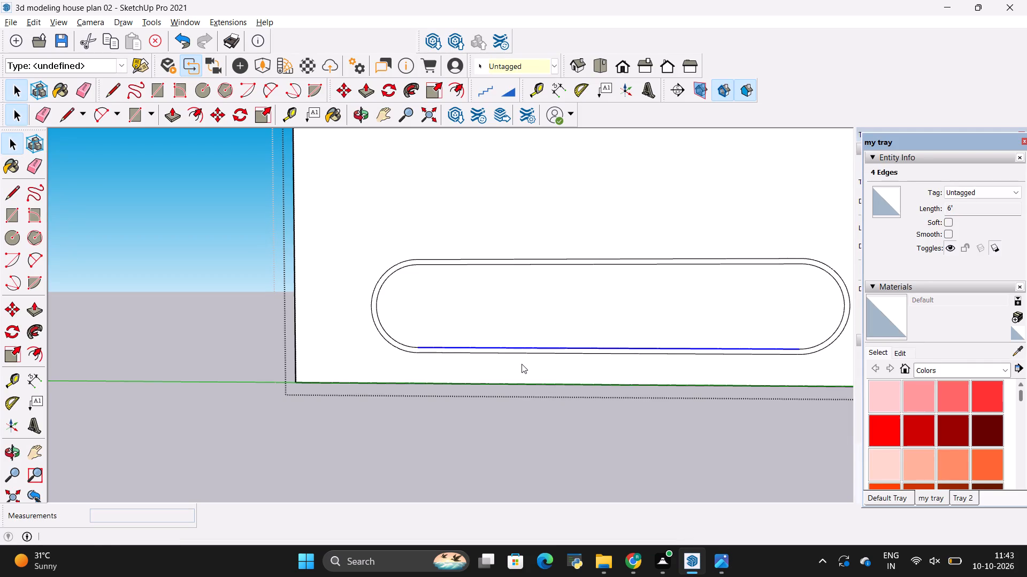
Draw three vertical divider lines, each 1' 4" long, from the bottom line's division points to the inner top line.
key("l")
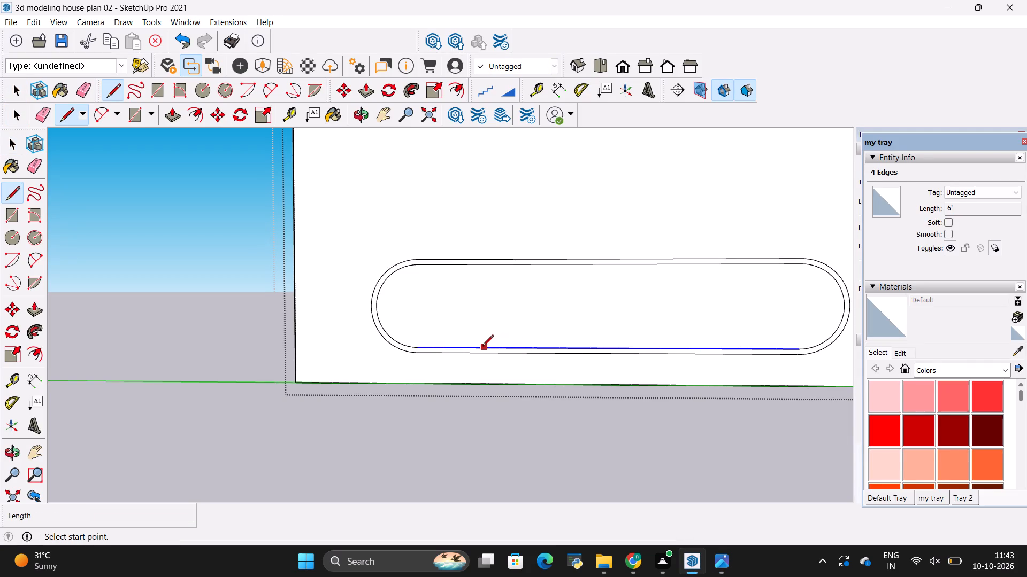
left_click(512, 348)
left_click(510, 265)
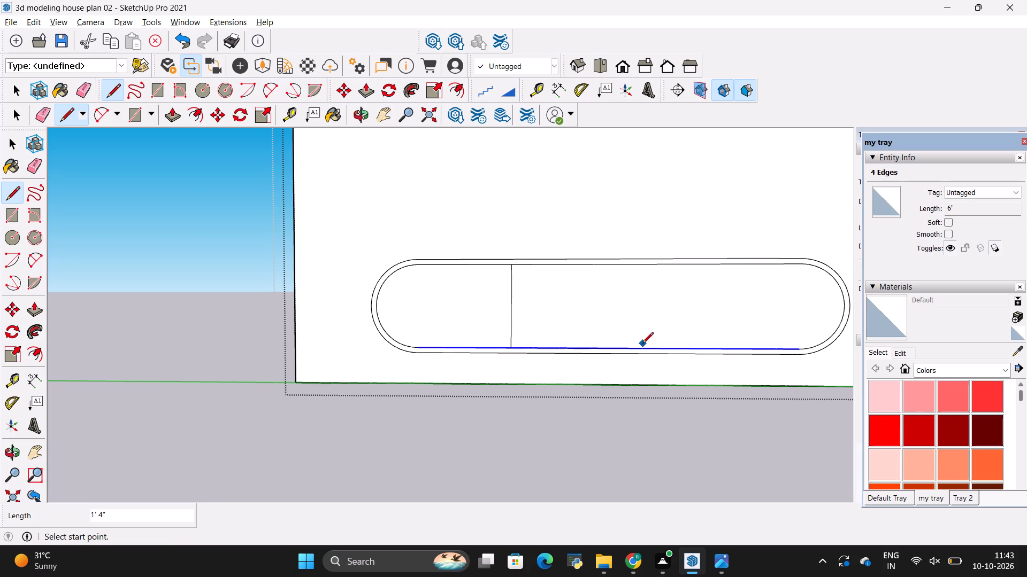
left_click(601, 348)
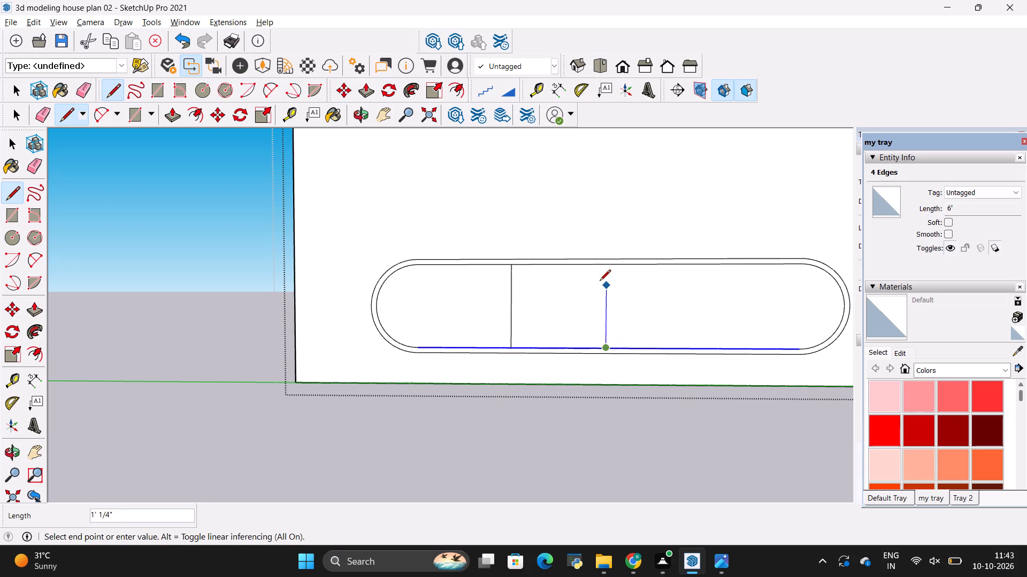
left_click(602, 270)
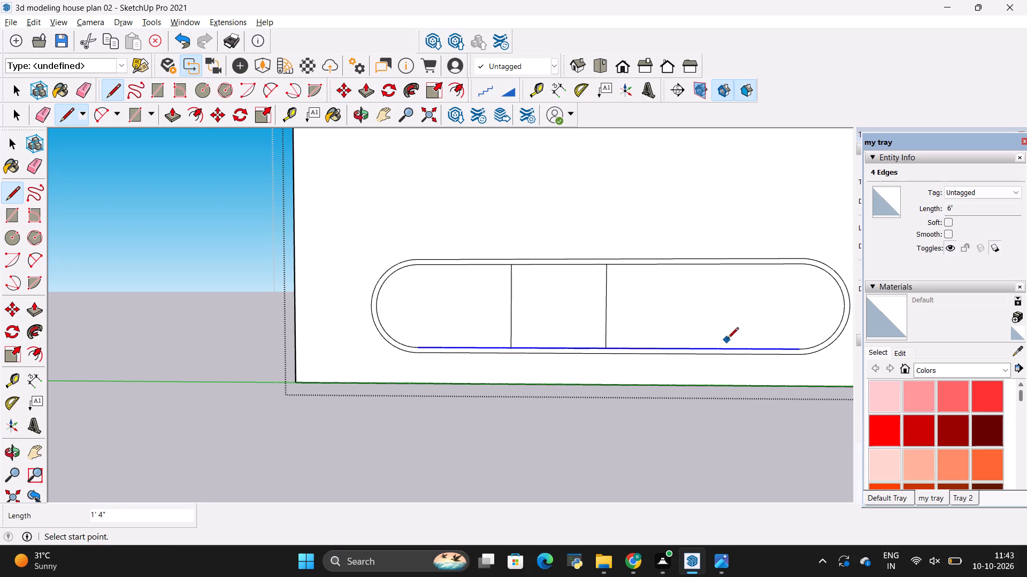
left_click(703, 346)
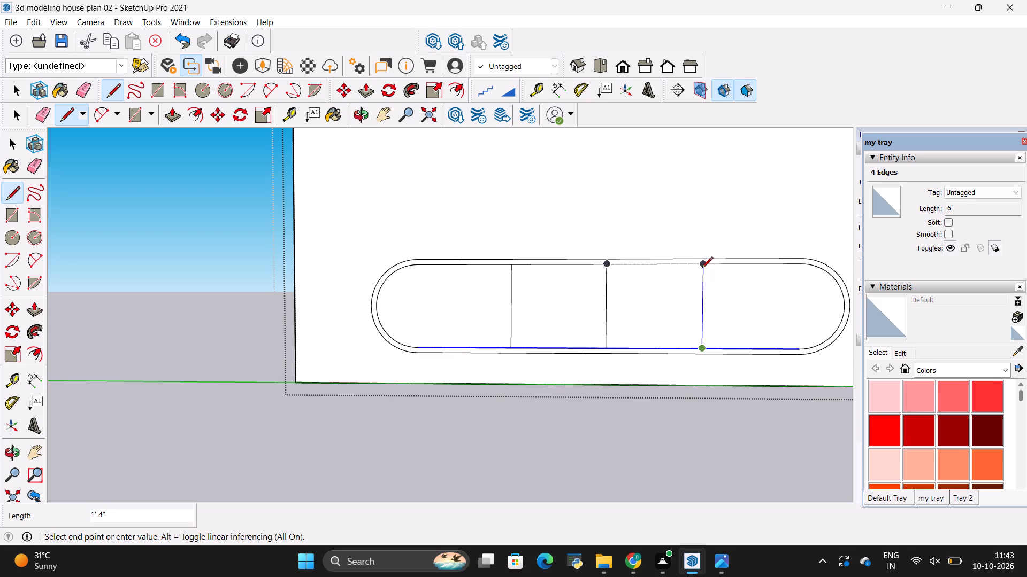
left_click(701, 268)
key("space")
Erase the left and right vertical dividers inside the cabinet, keeping the middle one, and leave the panel's group editing.
scroll(484, 362, "down", 4)
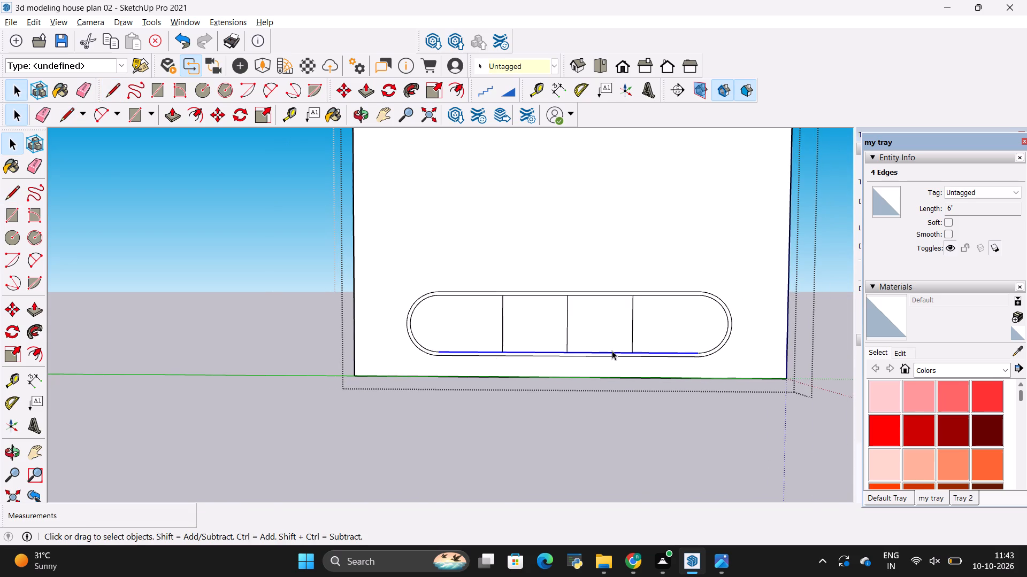
key("alt+Tab")
key("alt+Tab")
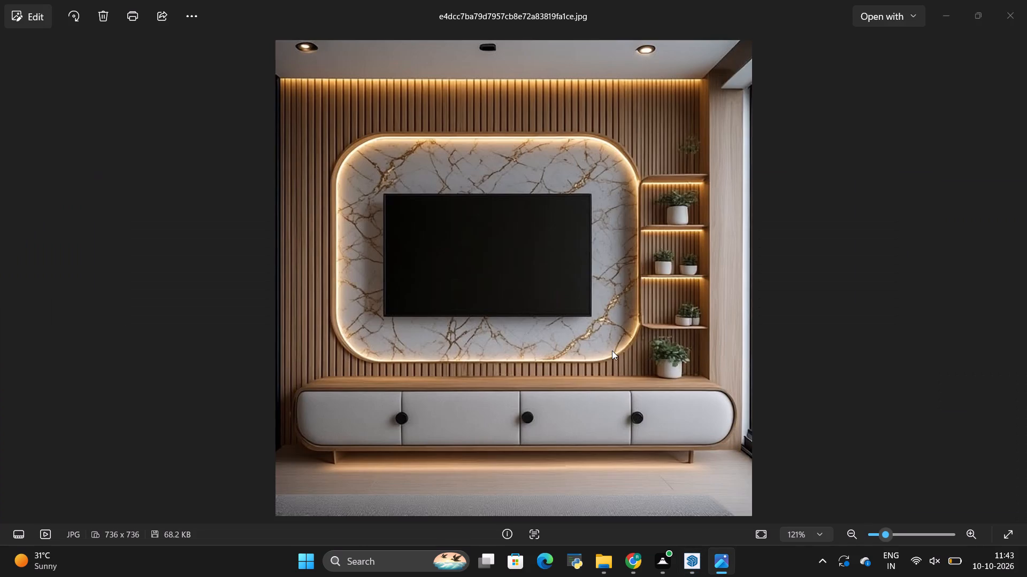
scroll(602, 319, "up", 3)
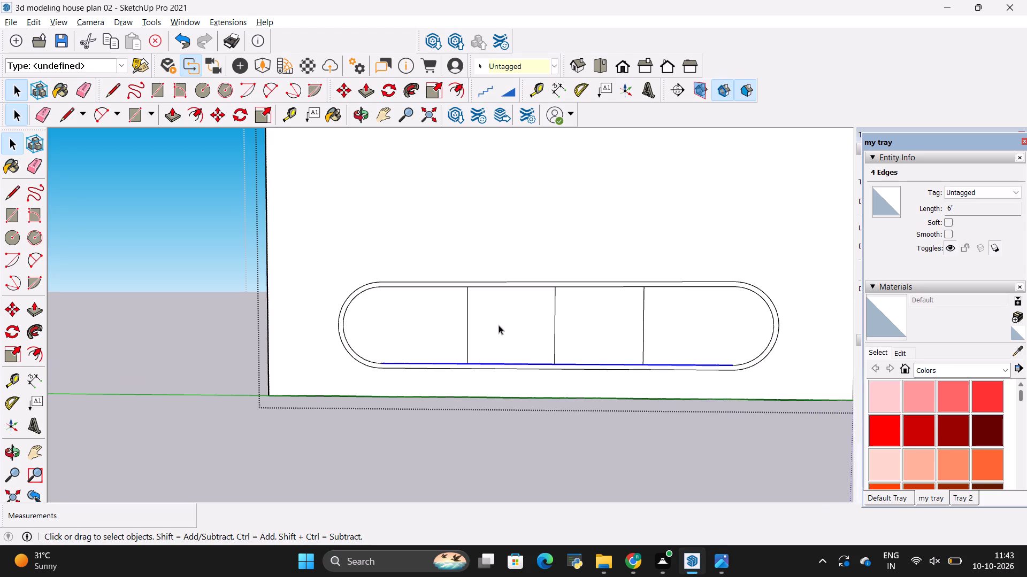
key("e")
left_click_drag(482, 326, 461, 324)
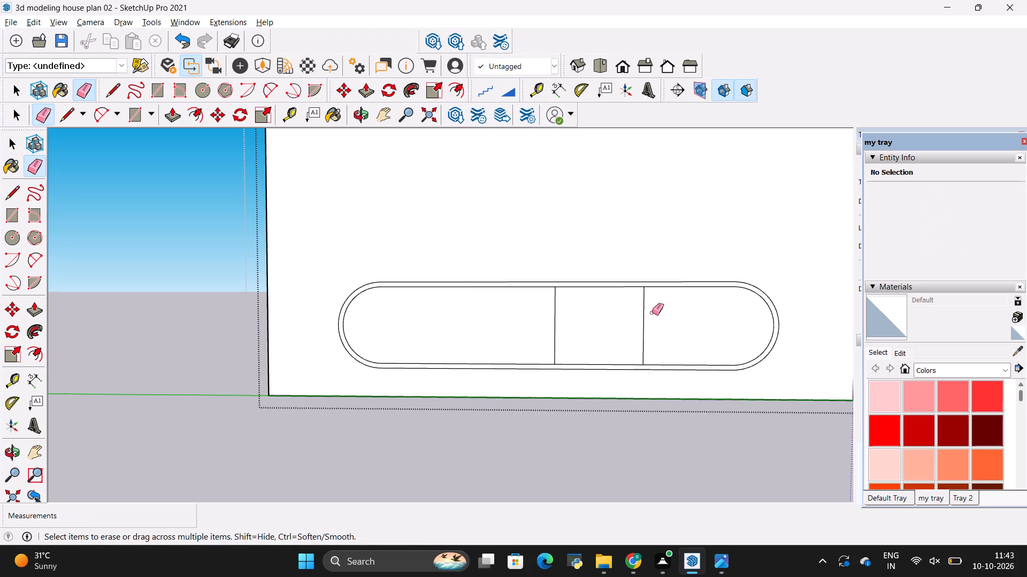
left_click_drag(654, 313, 636, 315)
key("space")
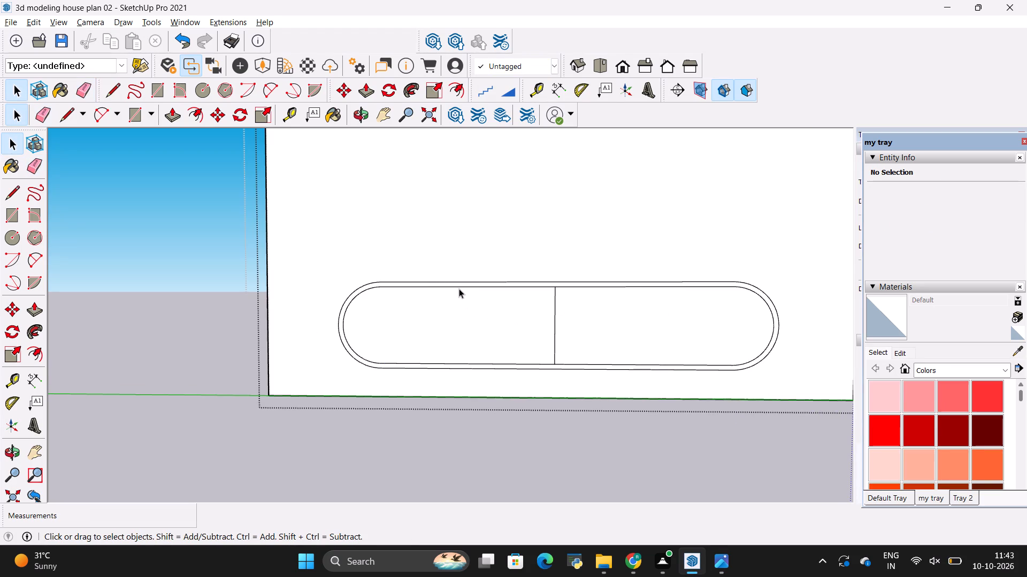
left_click(458, 286)
key("Escape")
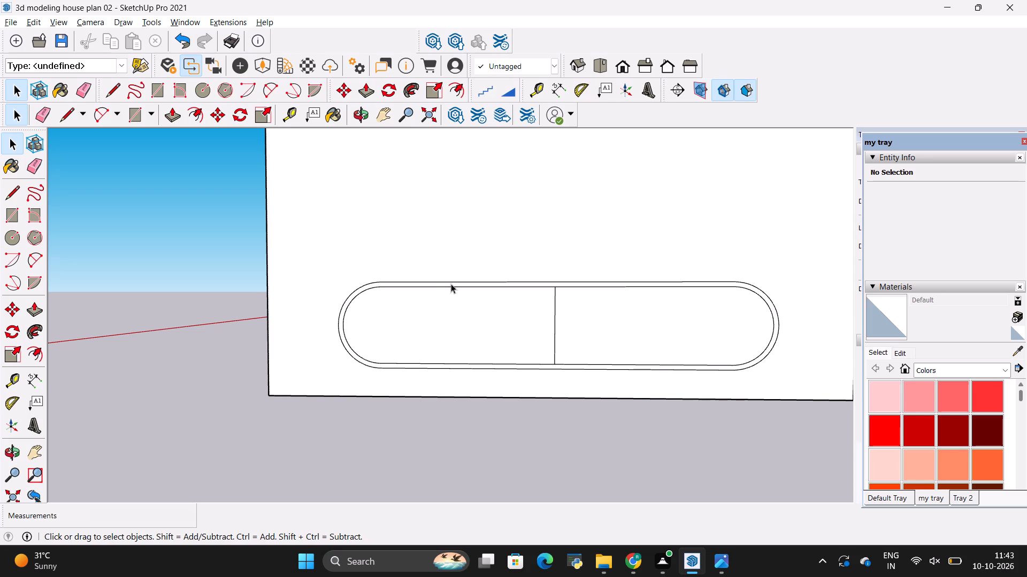
Open the square panel's group for editing.
key("l")
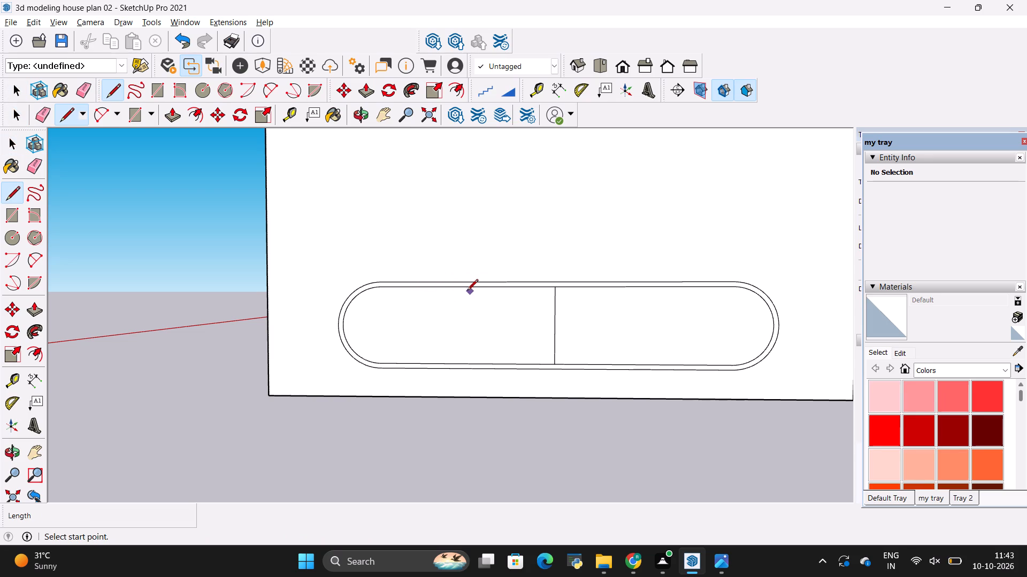
key("space")
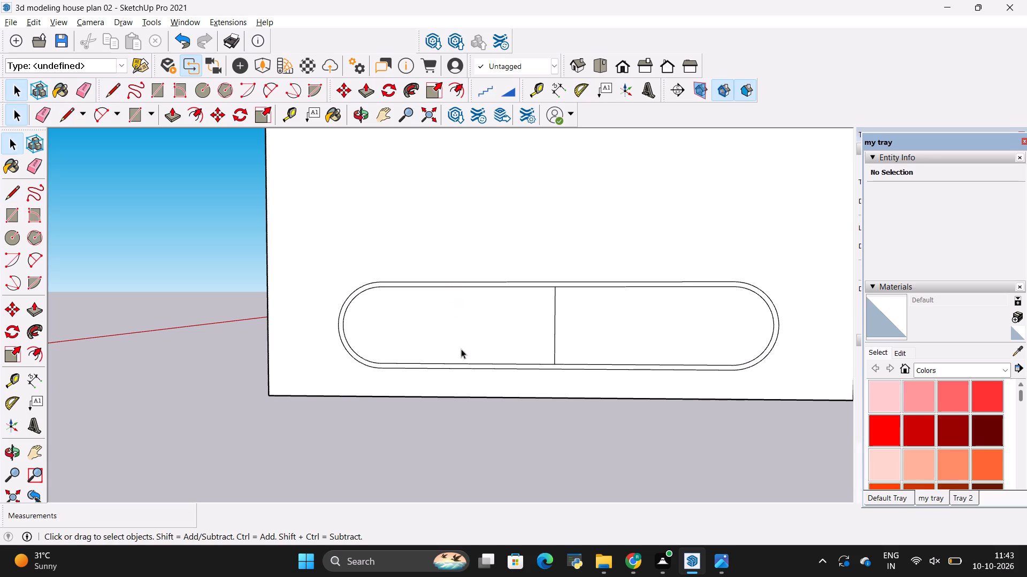
left_click(451, 362)
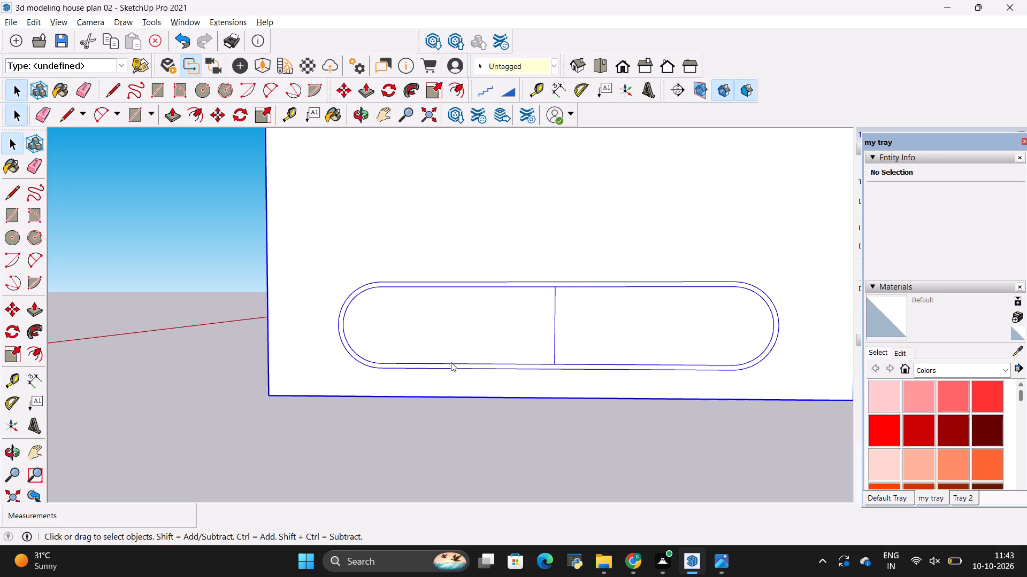
right_click(451, 362)
left_click(422, 338)
double_click(446, 352)
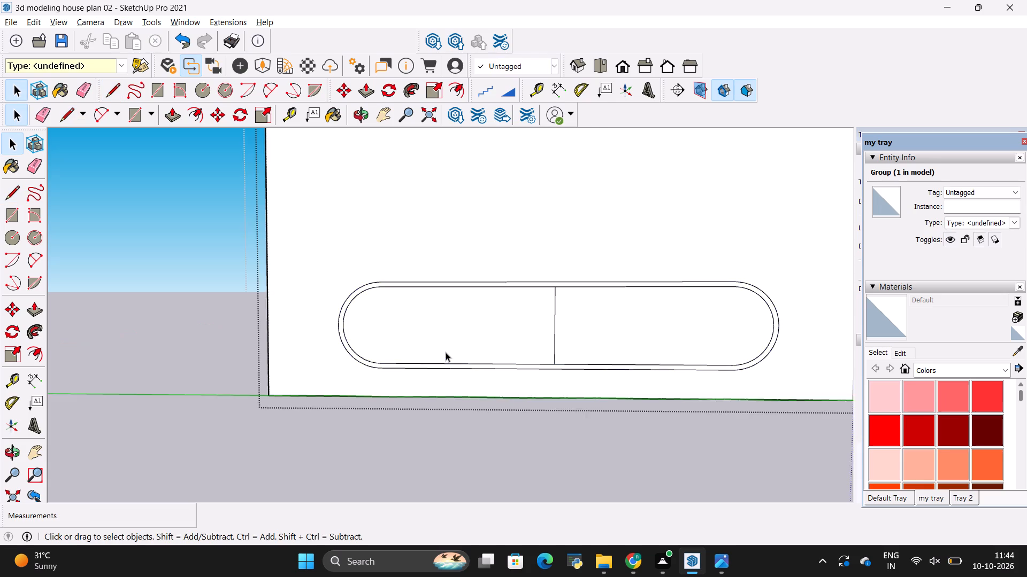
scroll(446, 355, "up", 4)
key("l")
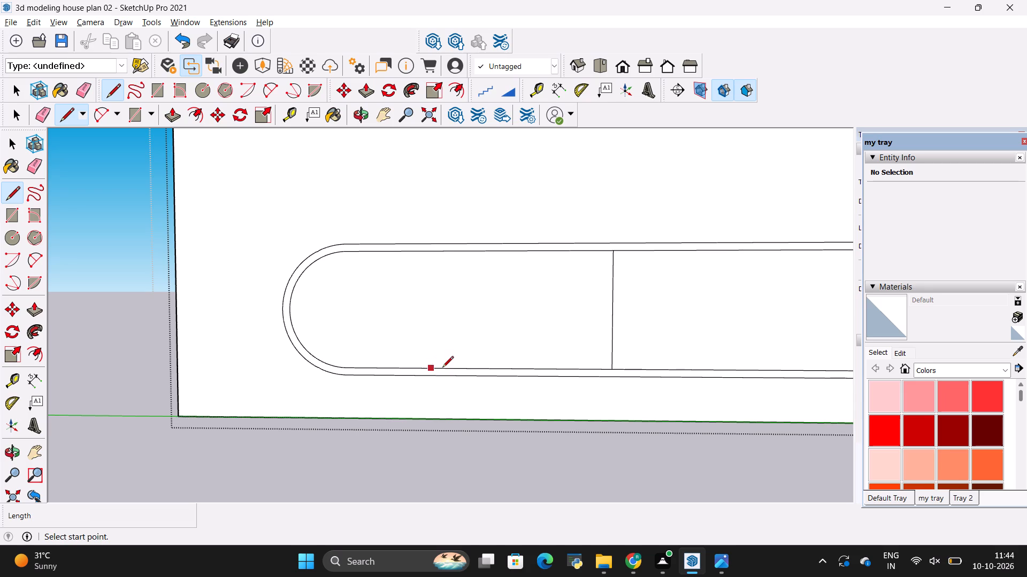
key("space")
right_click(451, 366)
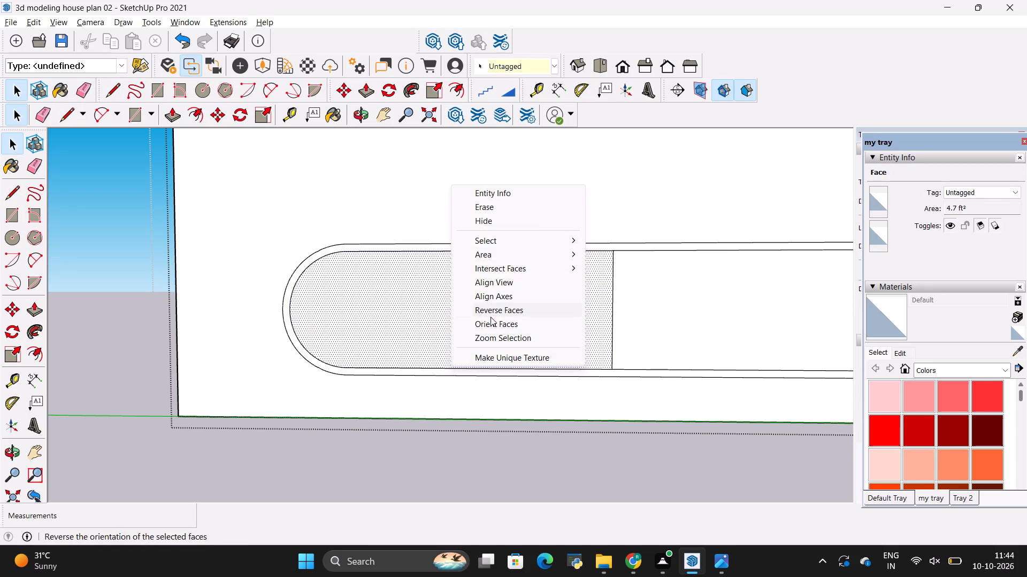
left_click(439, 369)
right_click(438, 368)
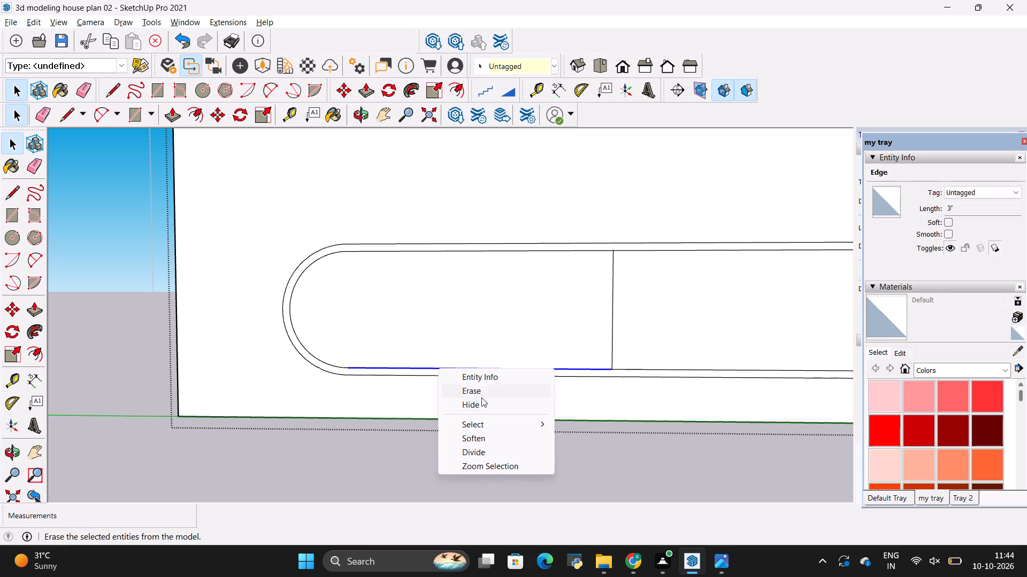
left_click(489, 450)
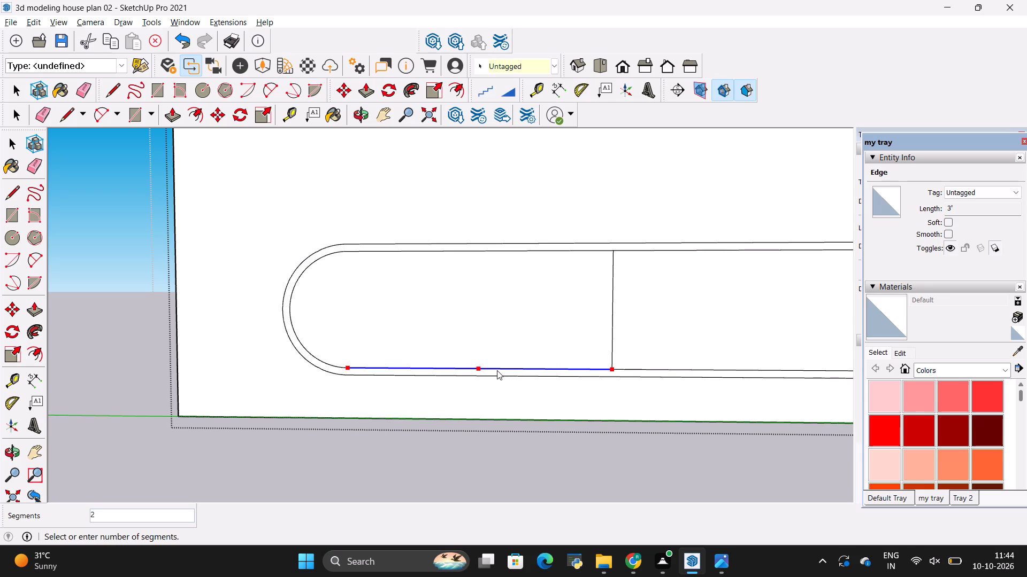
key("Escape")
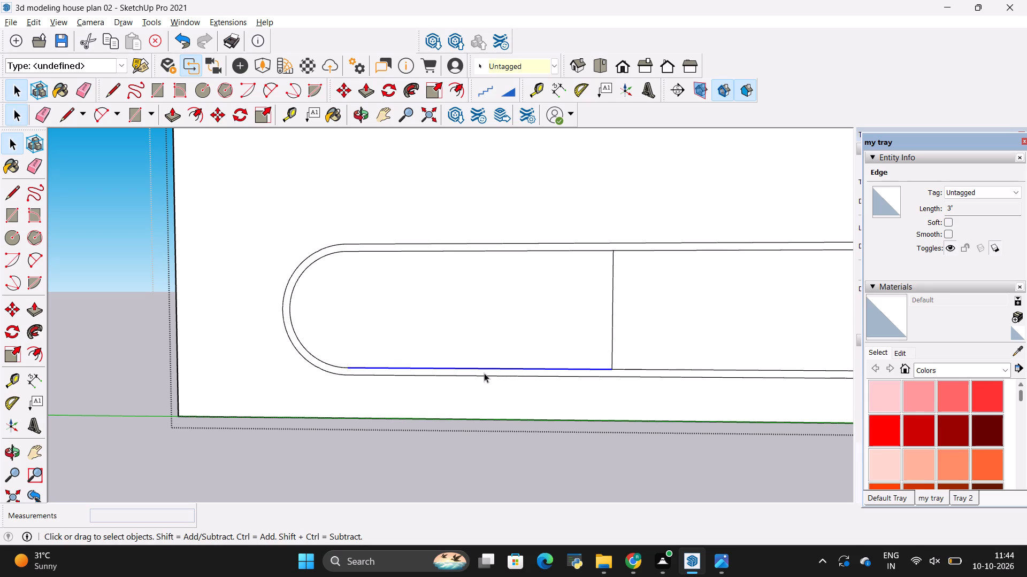
Place vertical guides about 1' 10 5/8" to the left and about 1' 11" to the right of the cabinet's middle divider.
key("l")
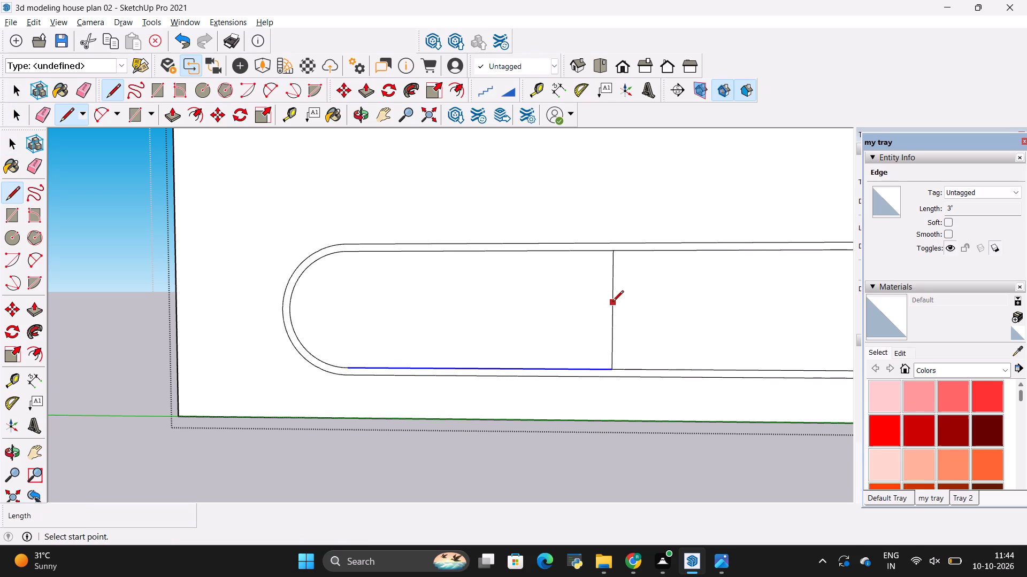
key("t")
left_click(612, 295)
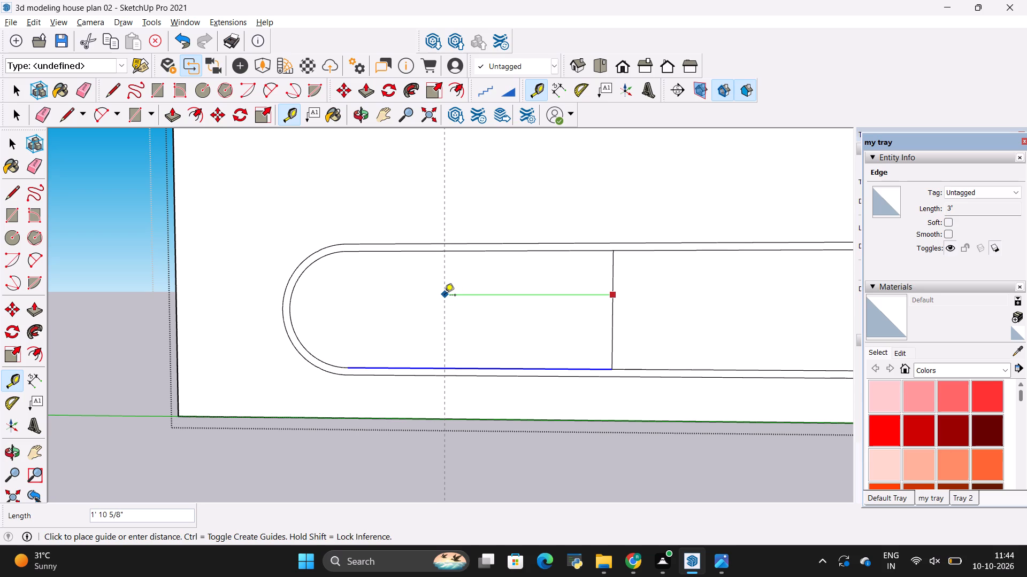
scroll(444, 296, "down", 2)
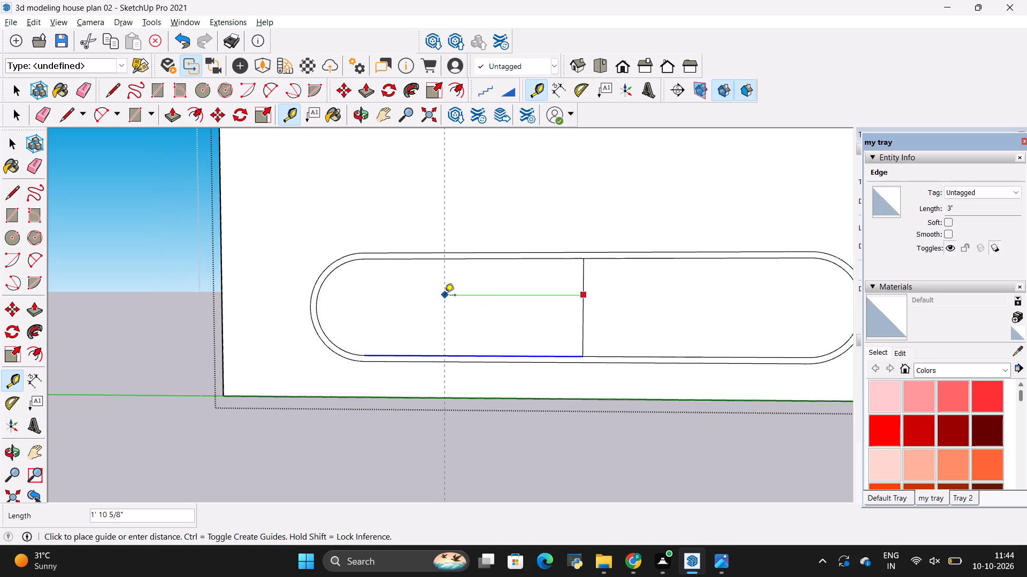
left_click(444, 296)
left_click(586, 285)
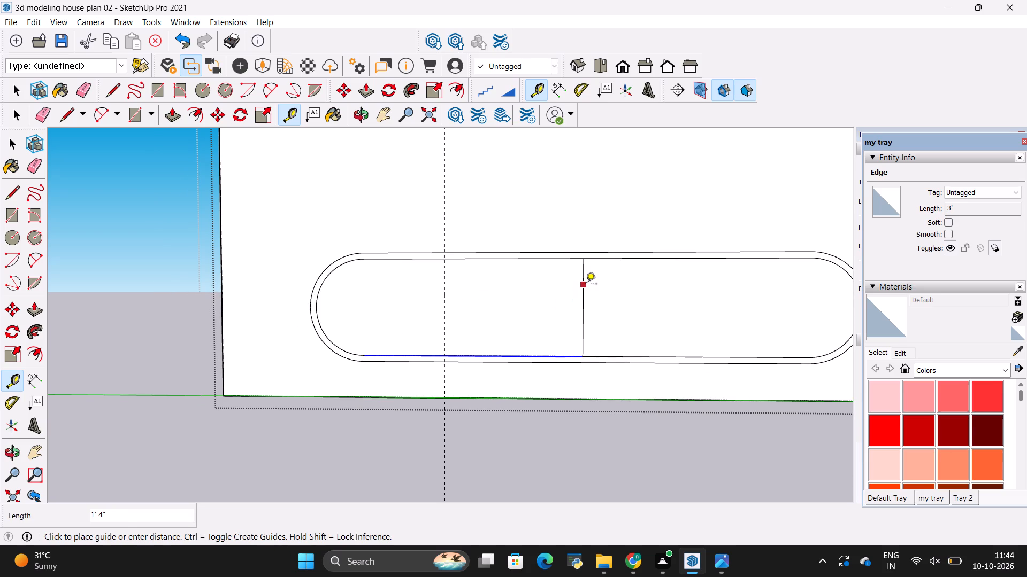
left_click(726, 281)
Draw two vertical divider lines, each about 1' 4" long, along the guides between the cabinet's inner bottom and top lines.
scroll(380, 369, "down", 2)
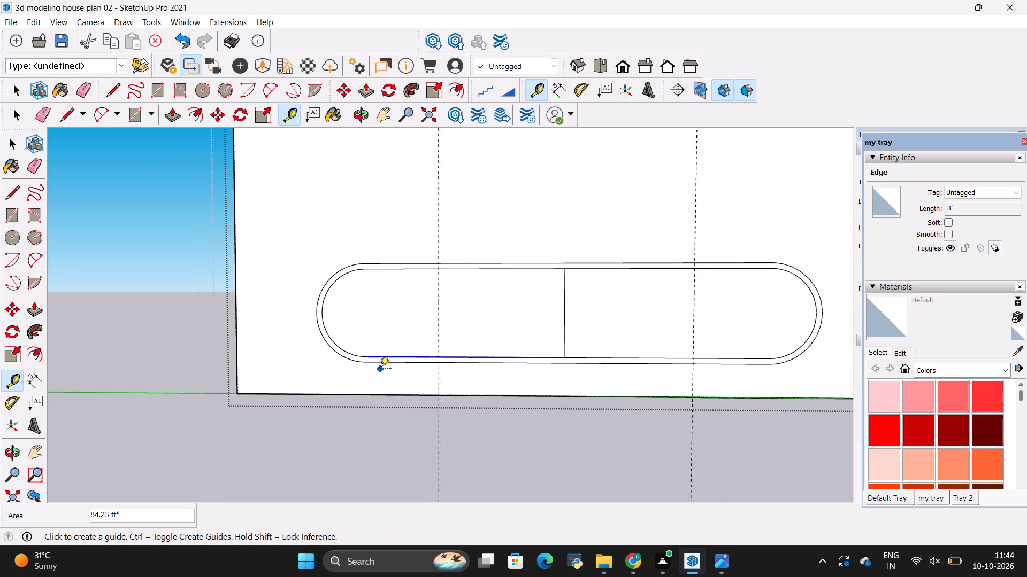
scroll(380, 369, "down", 3)
middle_click_drag(458, 378, 453, 372)
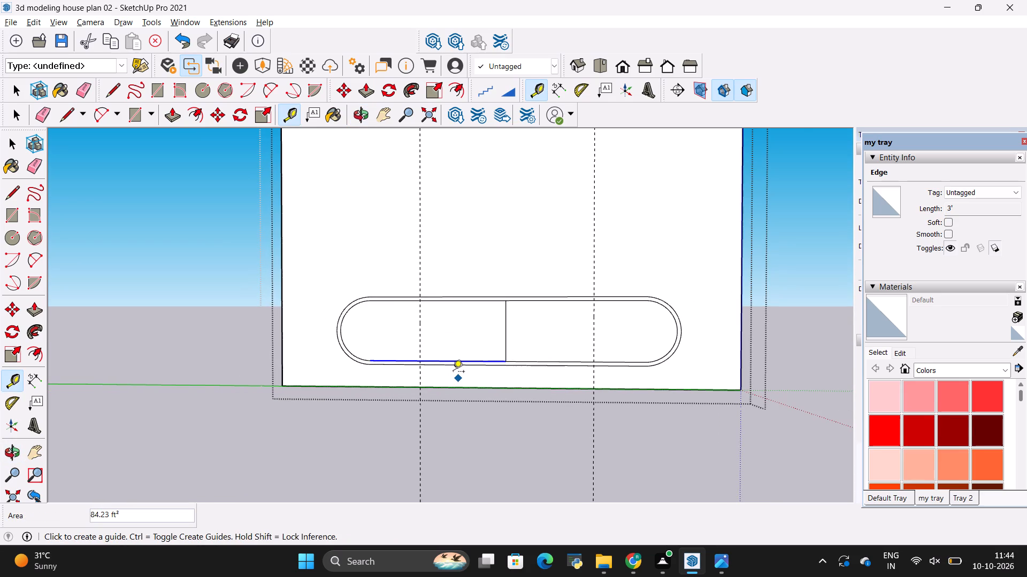
key("l")
scroll(436, 354, "up", 8)
left_click(419, 372)
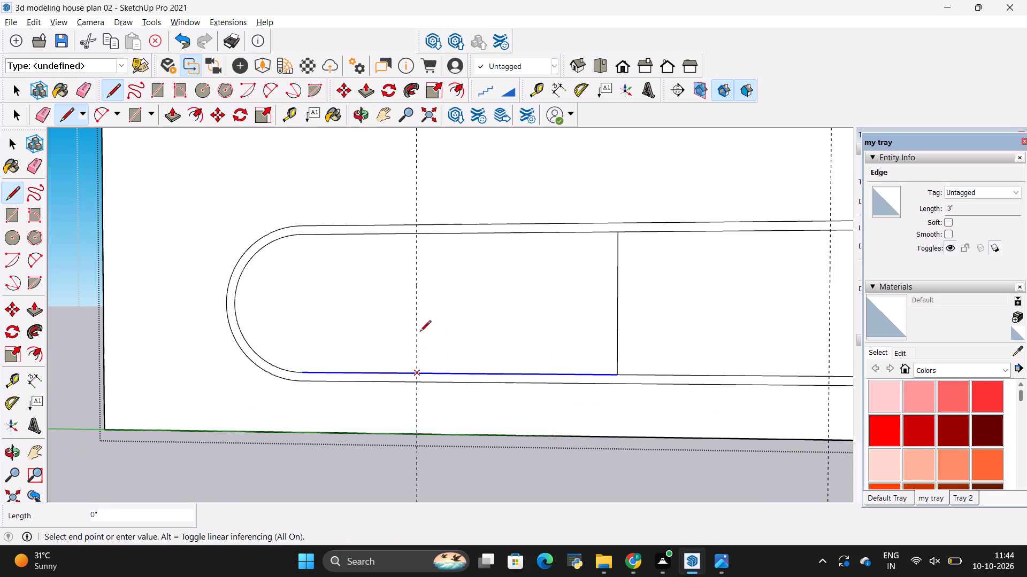
left_click(415, 237)
scroll(283, 323, "down", 3)
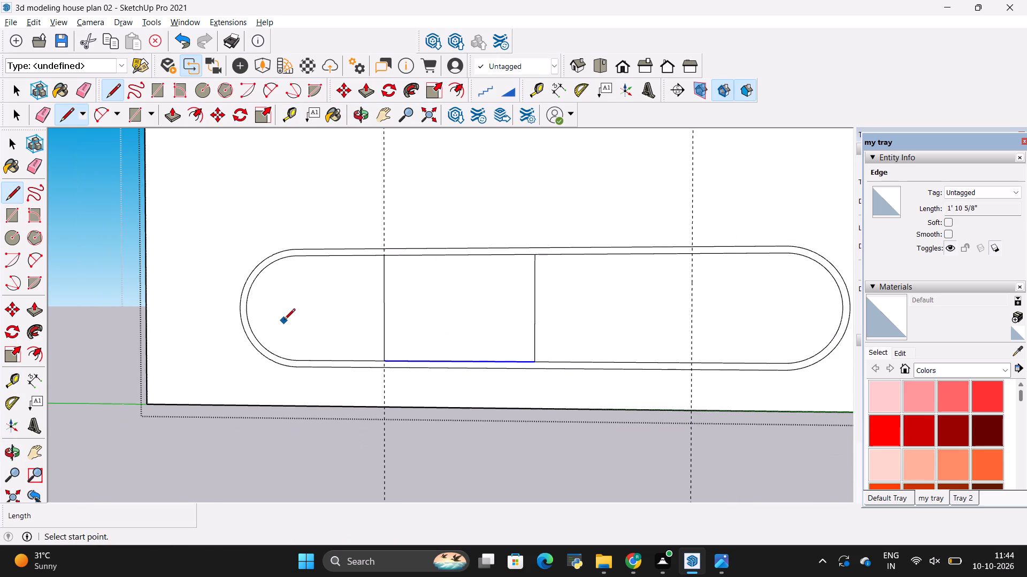
left_click(691, 360)
left_click(688, 259)
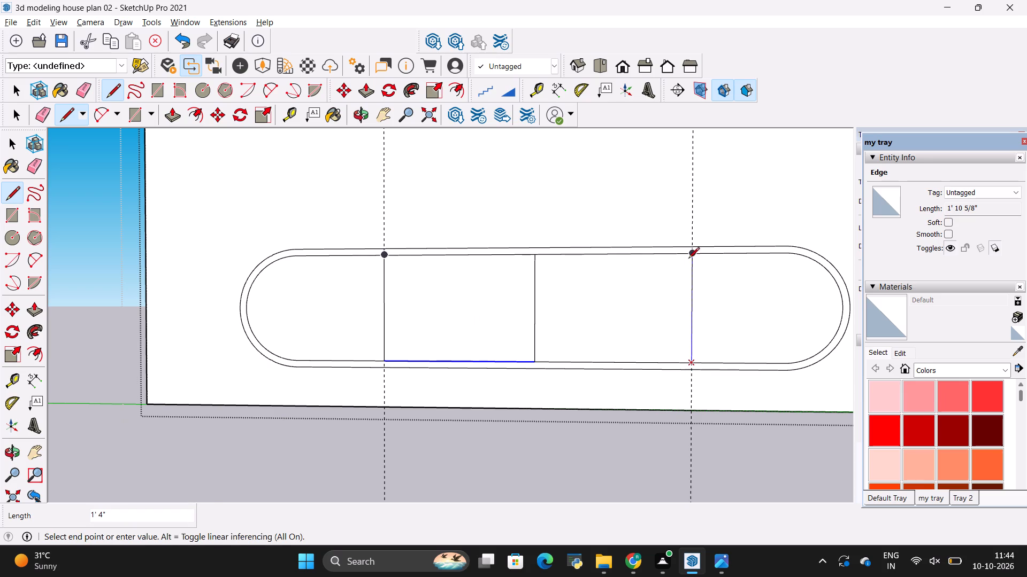
key("space")
Erase the two vertical guides crossing the cabinet.
key("e")
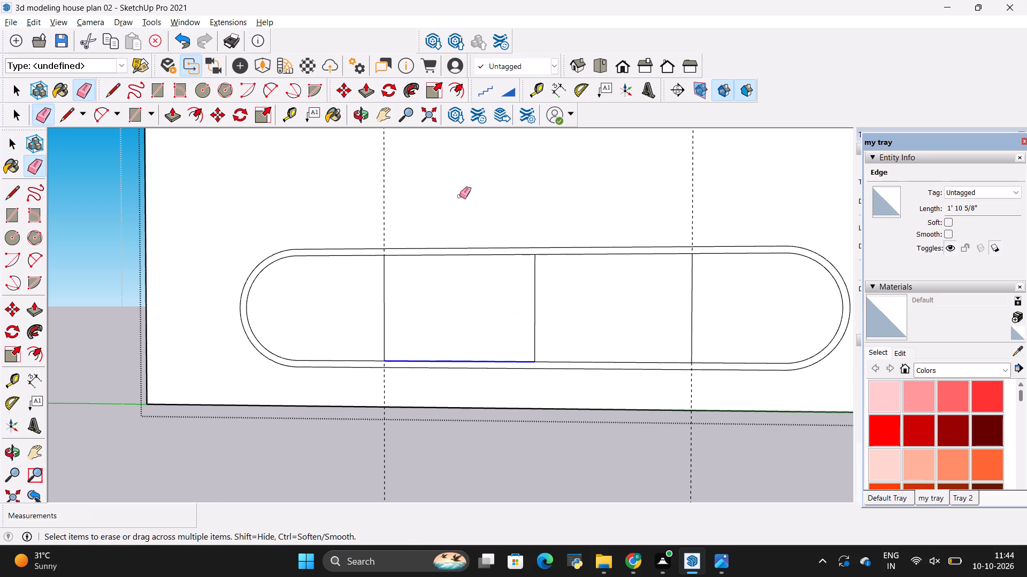
left_click_drag(458, 196, 364, 205)
left_click_drag(701, 185, 692, 184)
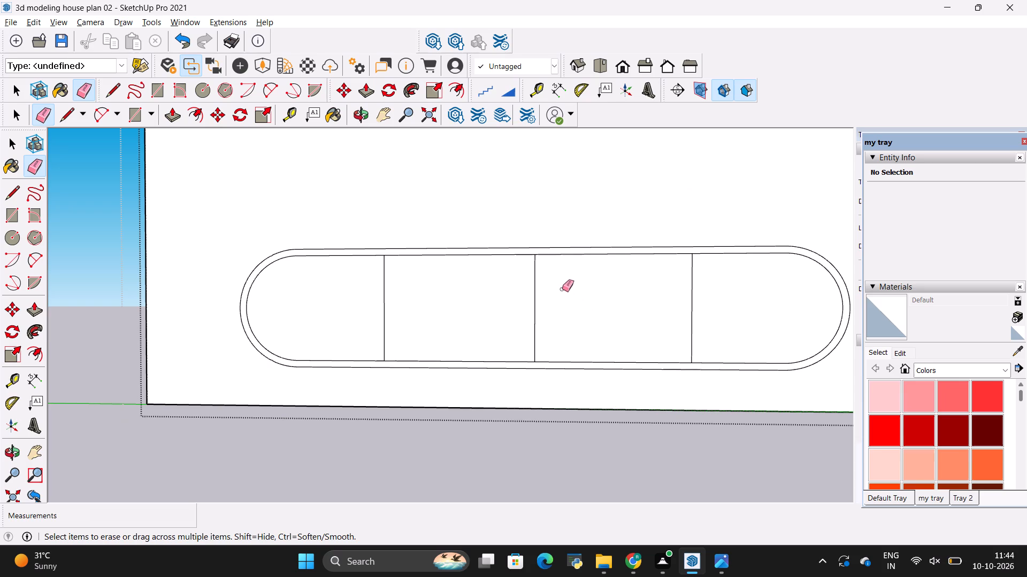
Compare the cabinet's four door sections with the low cabinet in the TV wall unit reference image.
key("alt+Tab")
key("alt+Tab")
scroll(537, 283, "down", 6)
middle_click_drag(537, 328, 541, 371)
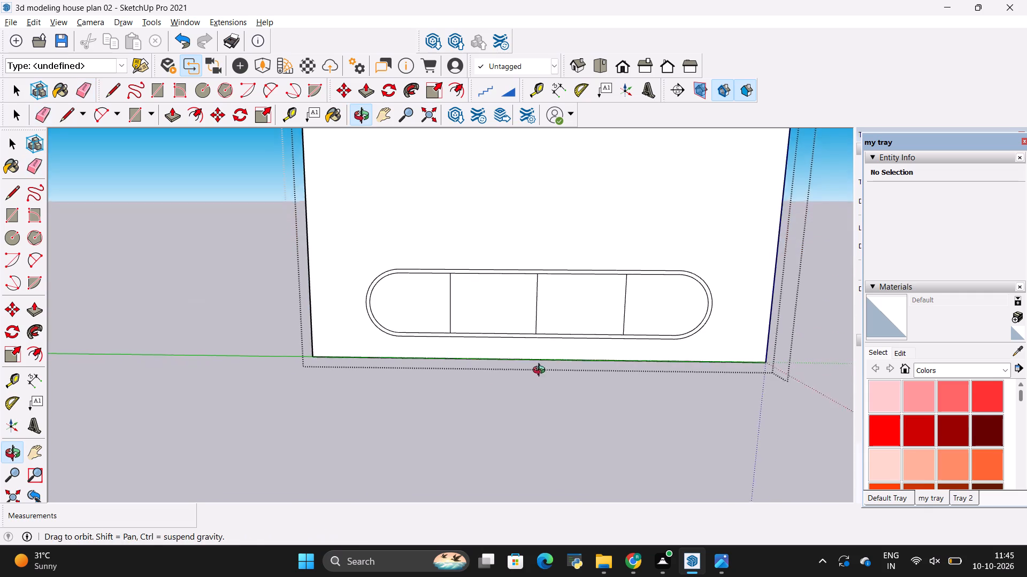
middle_click_drag(541, 371, 573, 355)
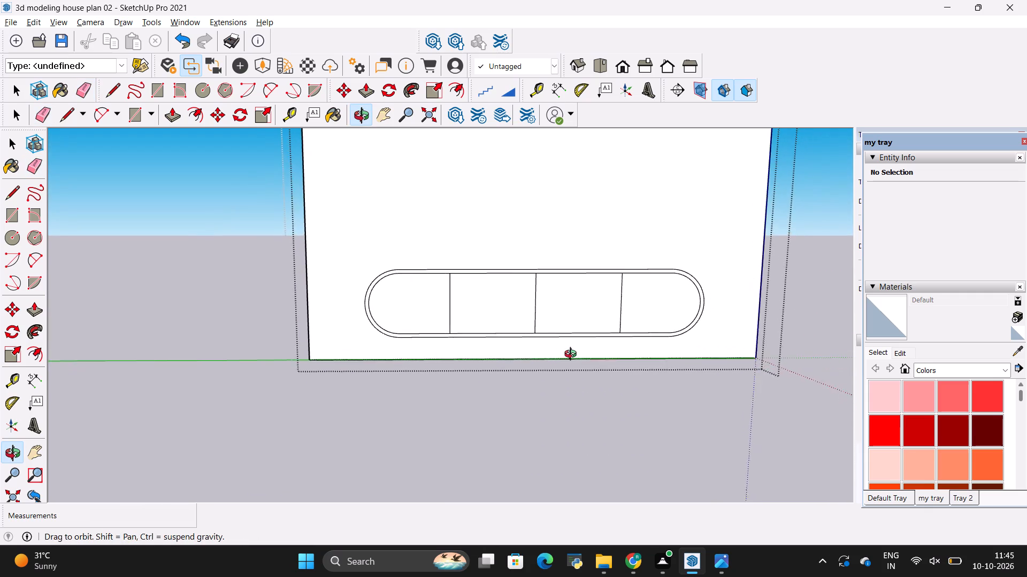
middle_click_drag(573, 355, 487, 342)
scroll(503, 318, "down", 7)
scroll(562, 308, "down", 6)
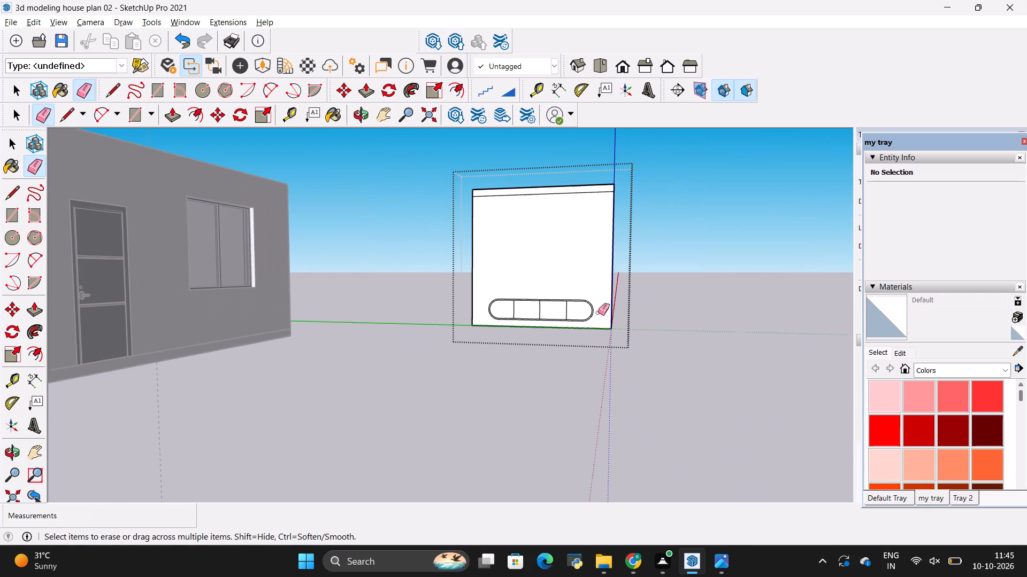
middle_click_drag(610, 318, 645, 333)
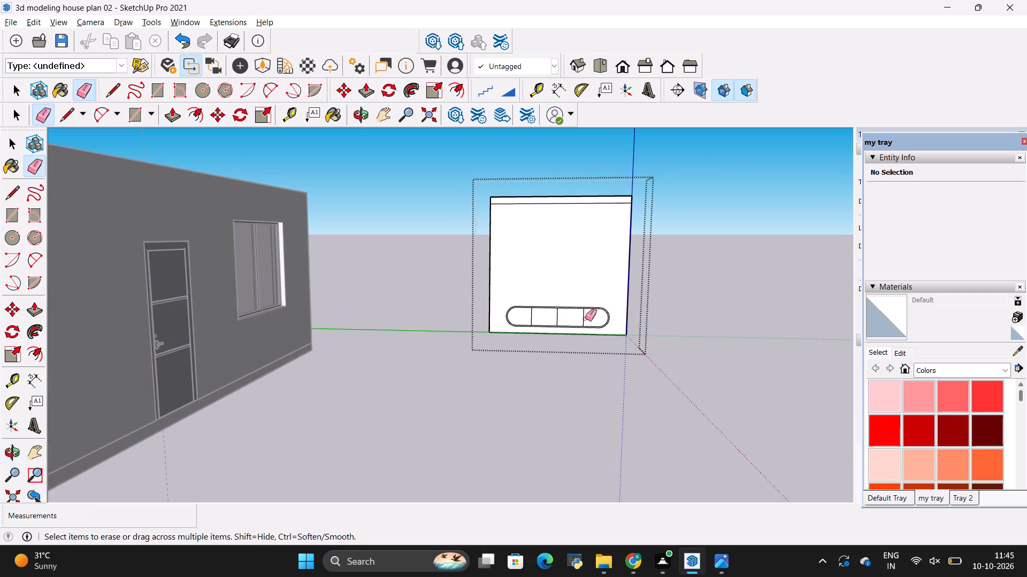
scroll(583, 317, "up", 10)
middle_click_drag(498, 315, 513, 306)
scroll(502, 293, "up", 2)
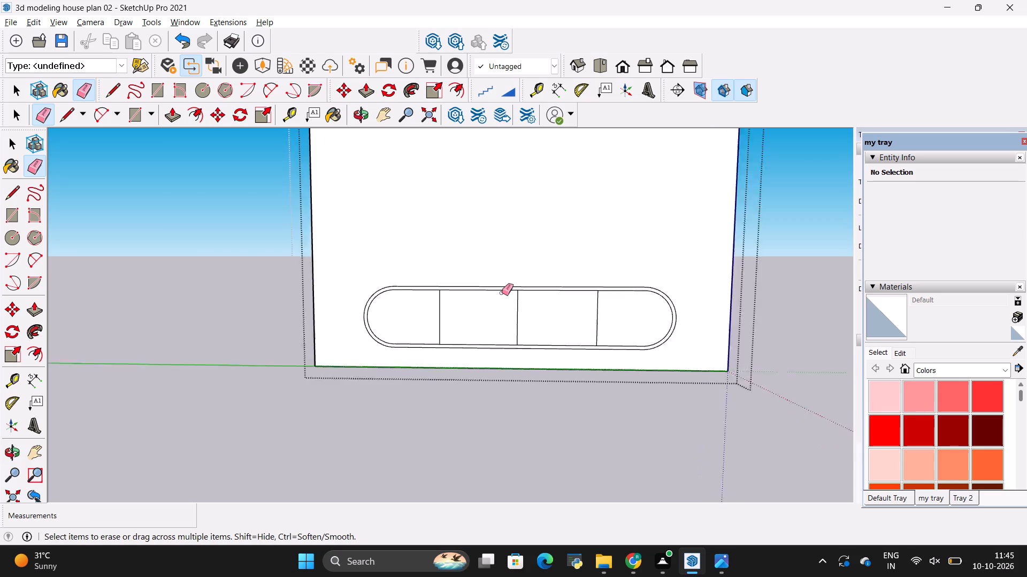
scroll(502, 293, "up", 4)
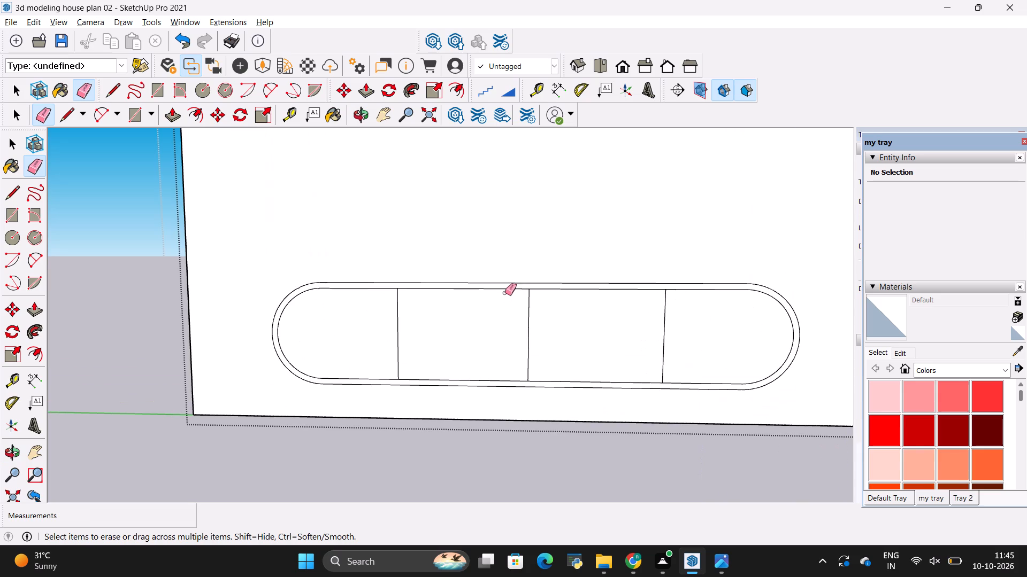
key("alt+Tab")
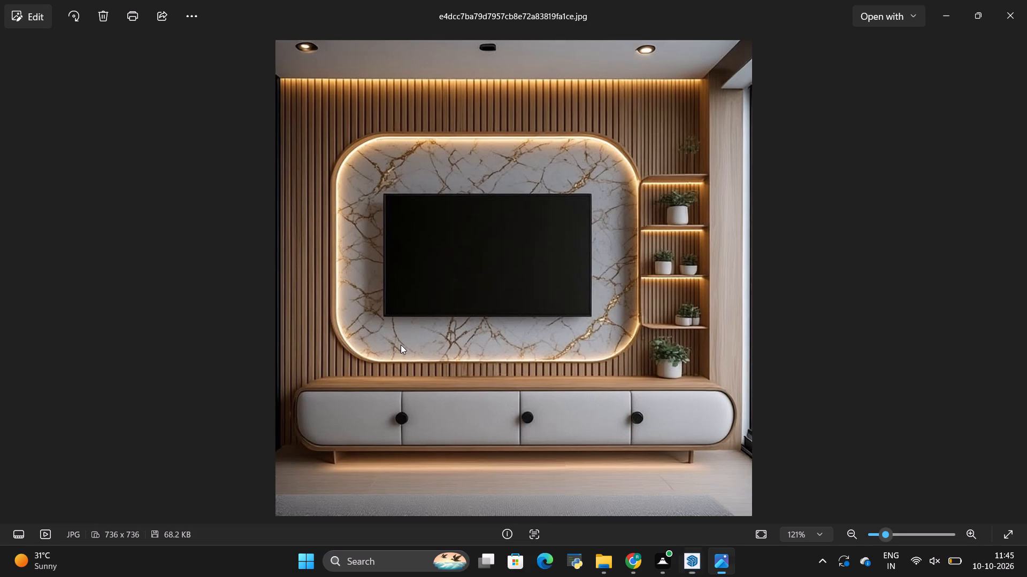
key("alt+Tab")
key("alt+Tab")
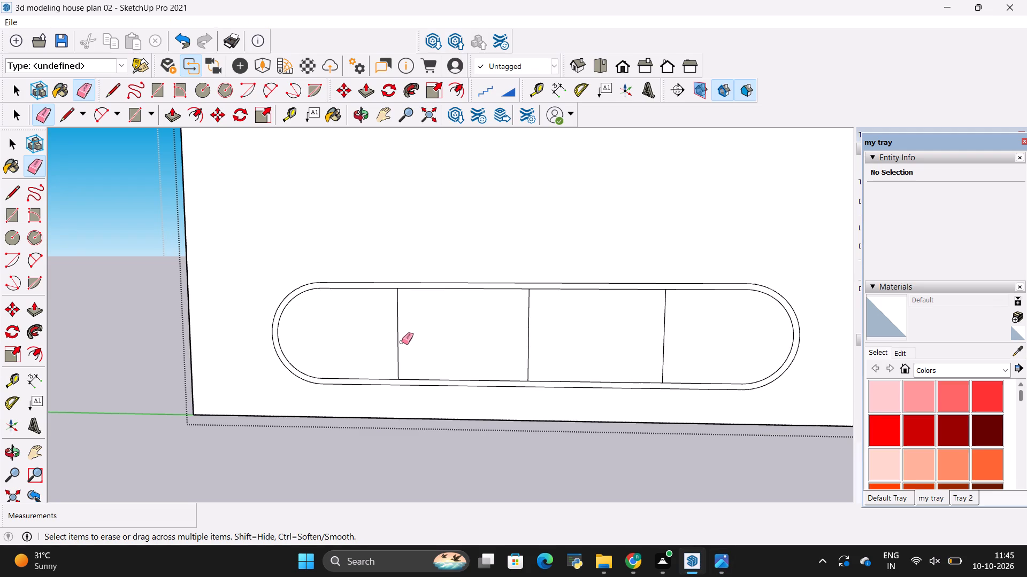
key("alt+Tab")
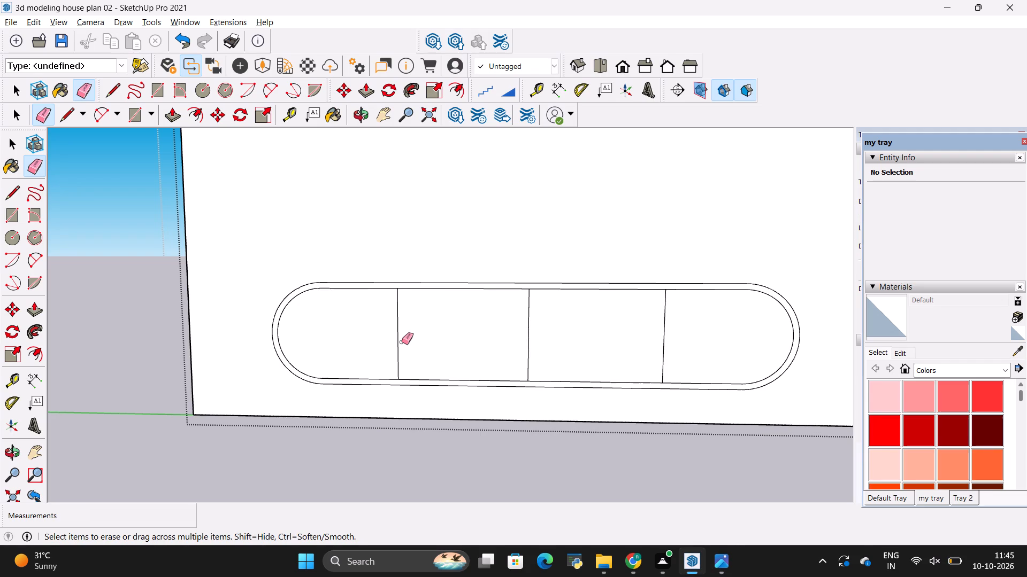
key("alt+Tab")
key("alt+Tab")
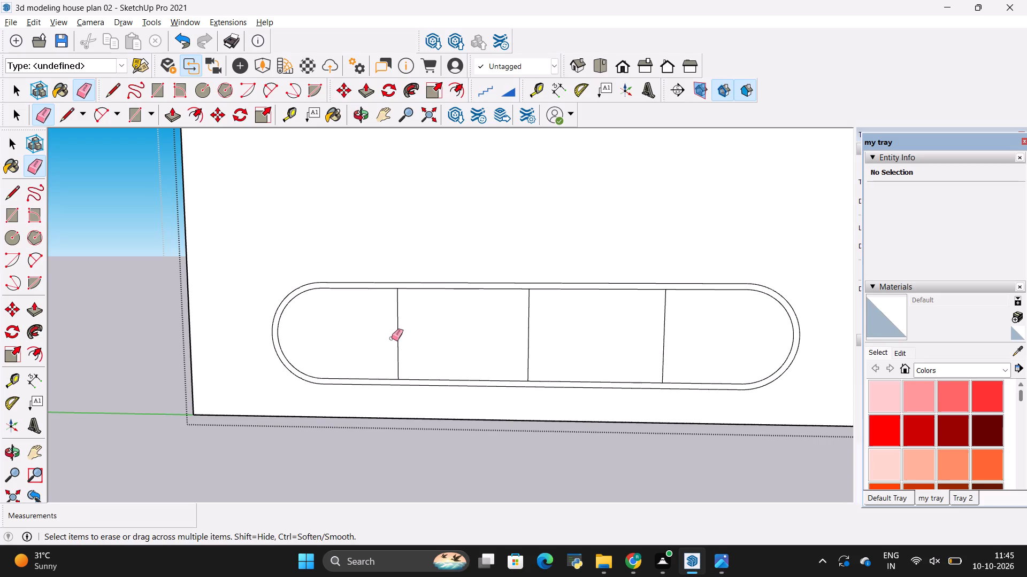
Offset the outline of the cabinet's leftmost rounded door section inward by .2".
key("space")
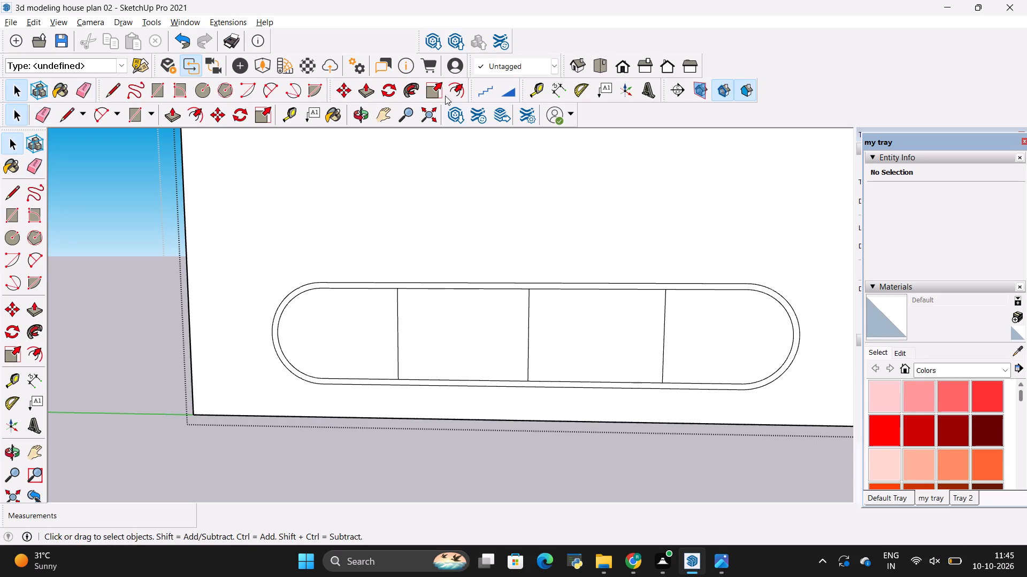
left_click(455, 84)
left_click(366, 308)
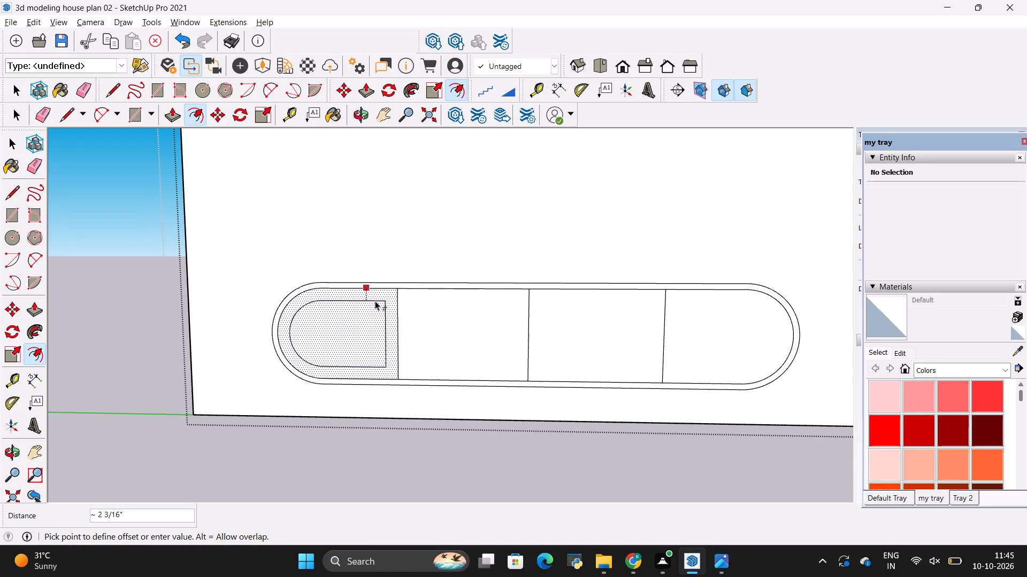
key("BackSpace")
type(".2")
key("shift+quotedbl")
key("Return")
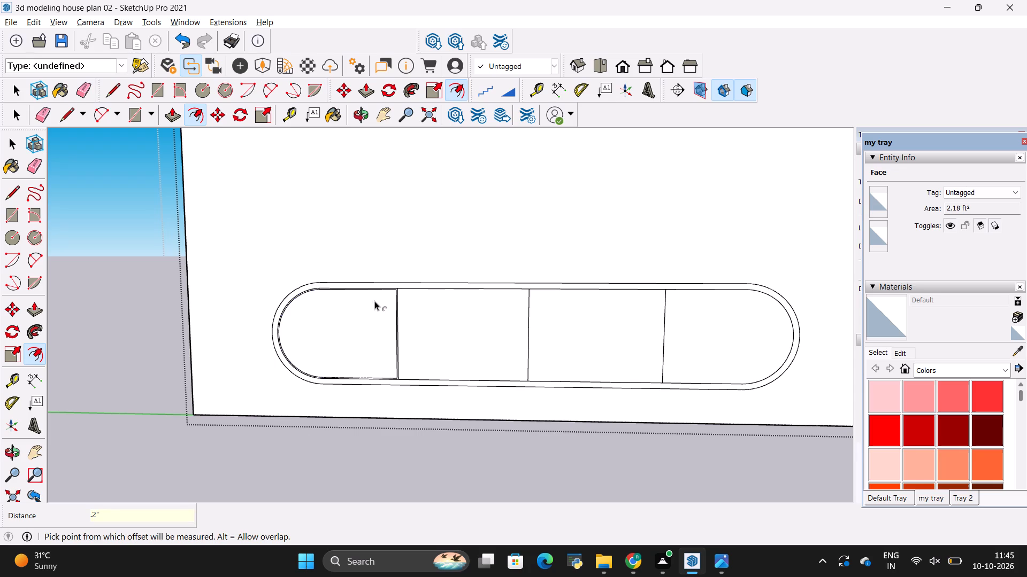
Offset the outline of the cabinet's second door section from the left inward by .2".
left_click(457, 306)
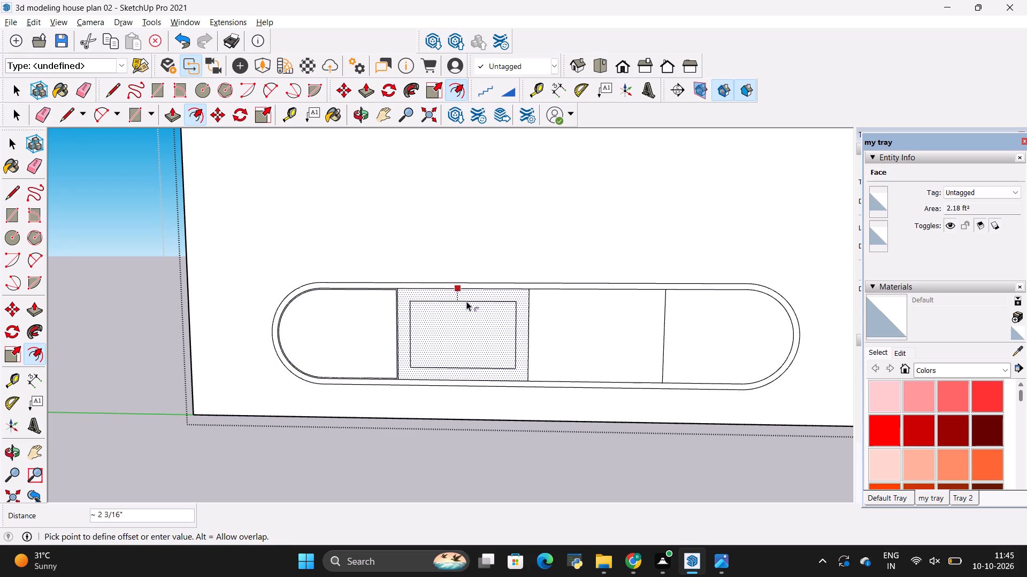
key("BackSpace")
type(".2")
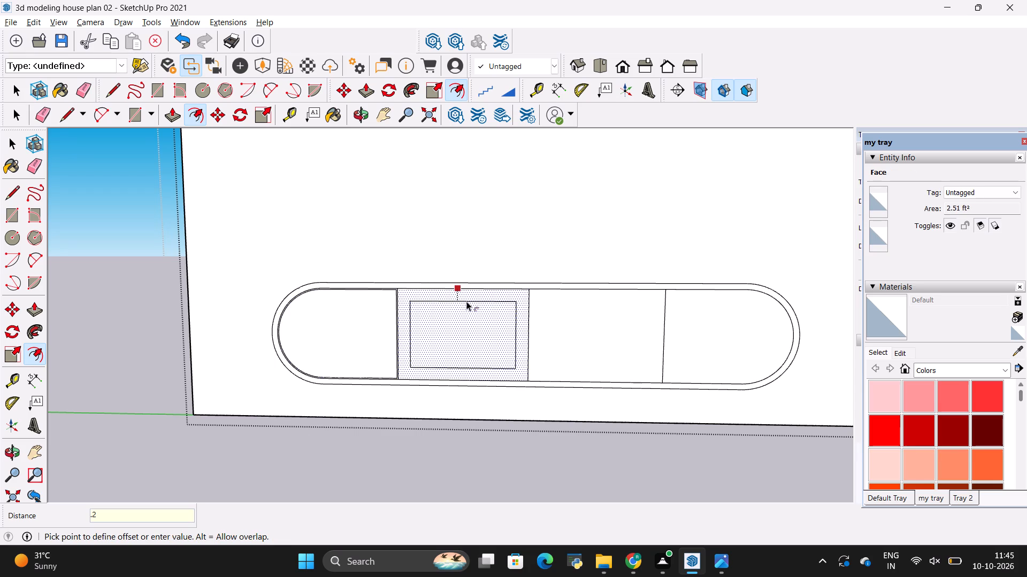
key("shift+quotedbl")
key("Return")
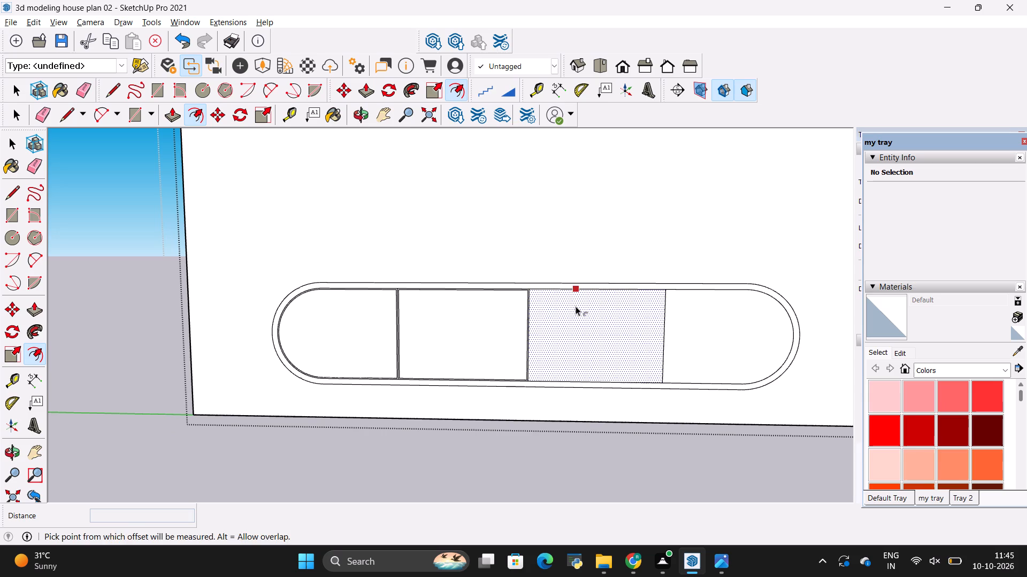
Offset the outline of the cabinet's third door section from the left inward by .2".
left_click(576, 307)
key("alt+BackSpace")
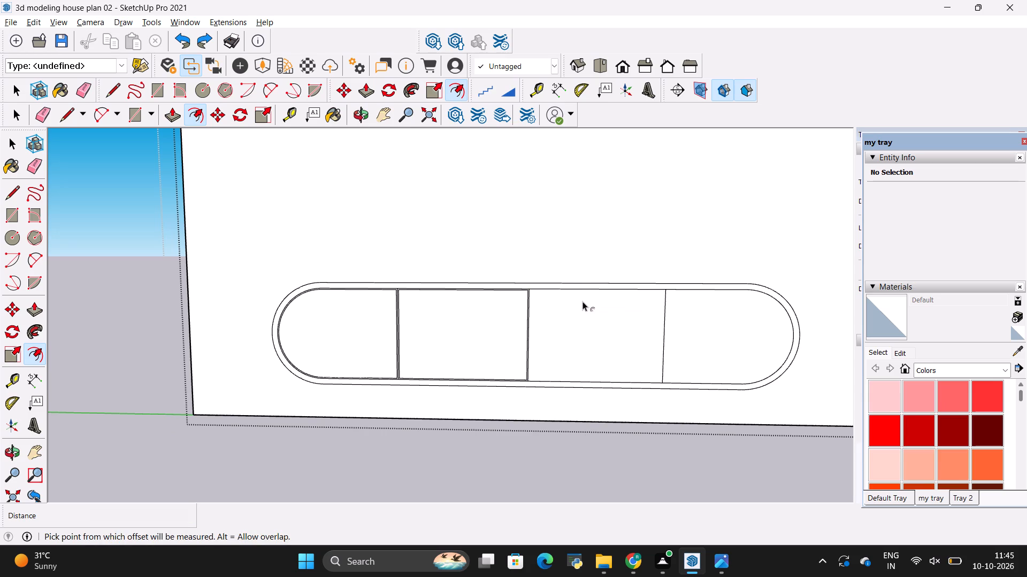
left_click(596, 308)
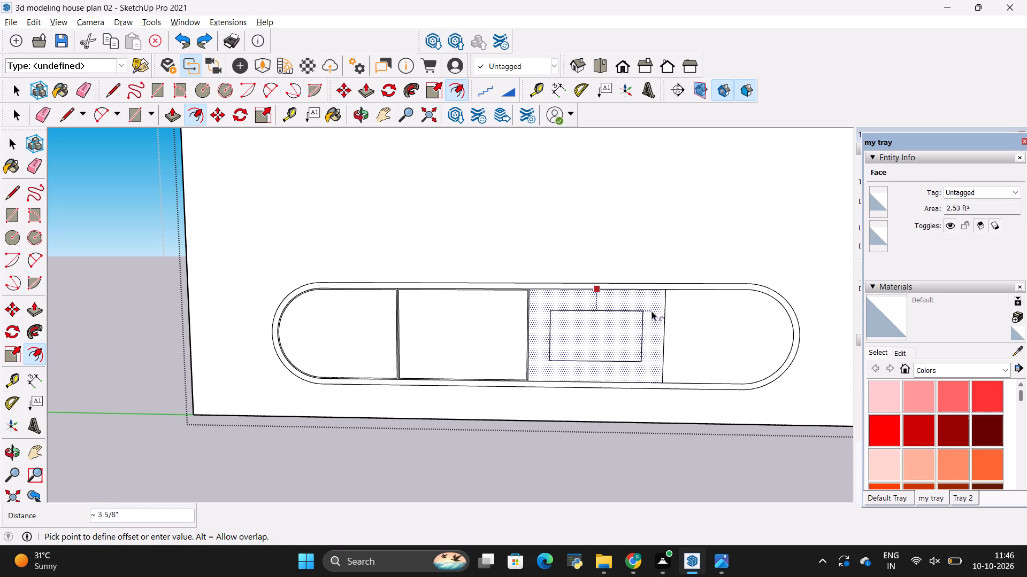
key("BackSpace")
type(".2")
key("shift+quotedbl")
key("Return")
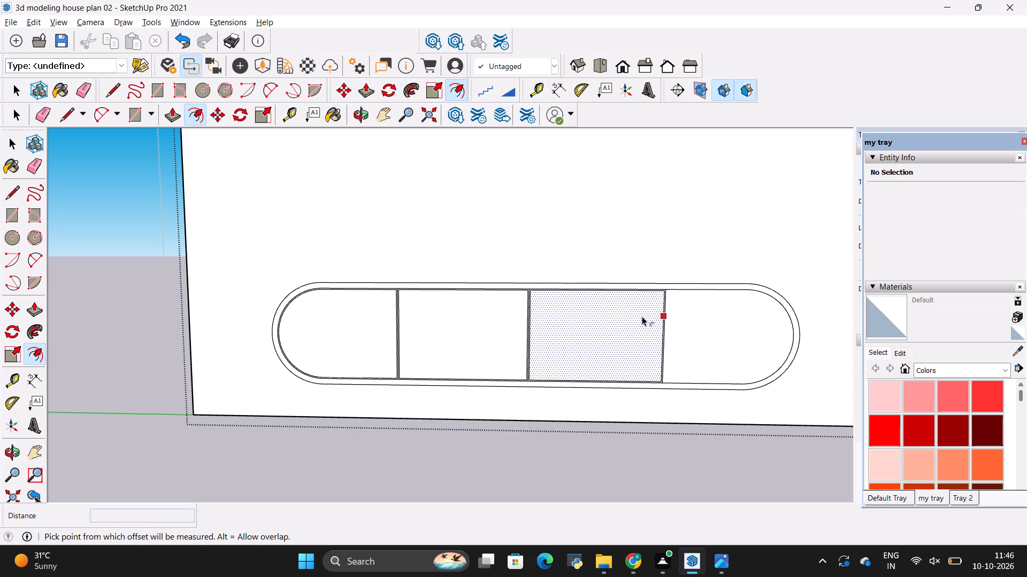
Offset the outline of the cabinet's rightmost rounded door section inward by .2".
left_click(716, 298)
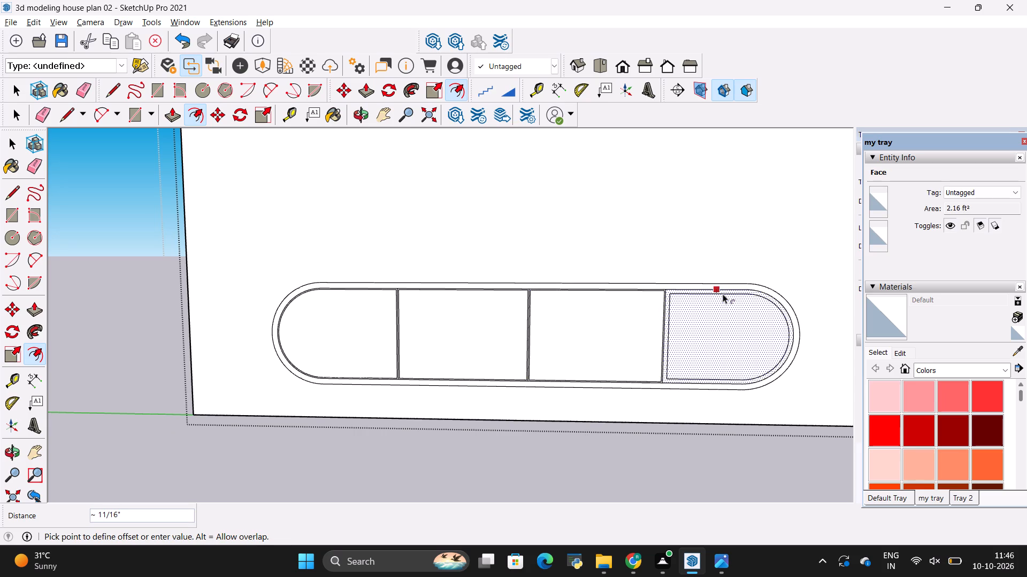
key("BackSpace")
type(".2")
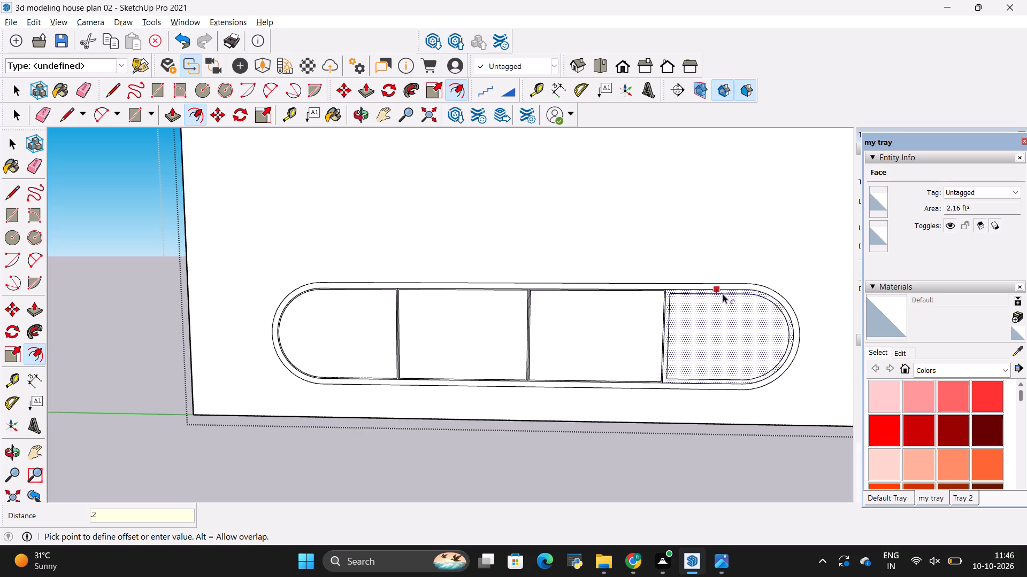
key("shift+quotedbl")
key("Return")
key("space")
left_click(628, 256)
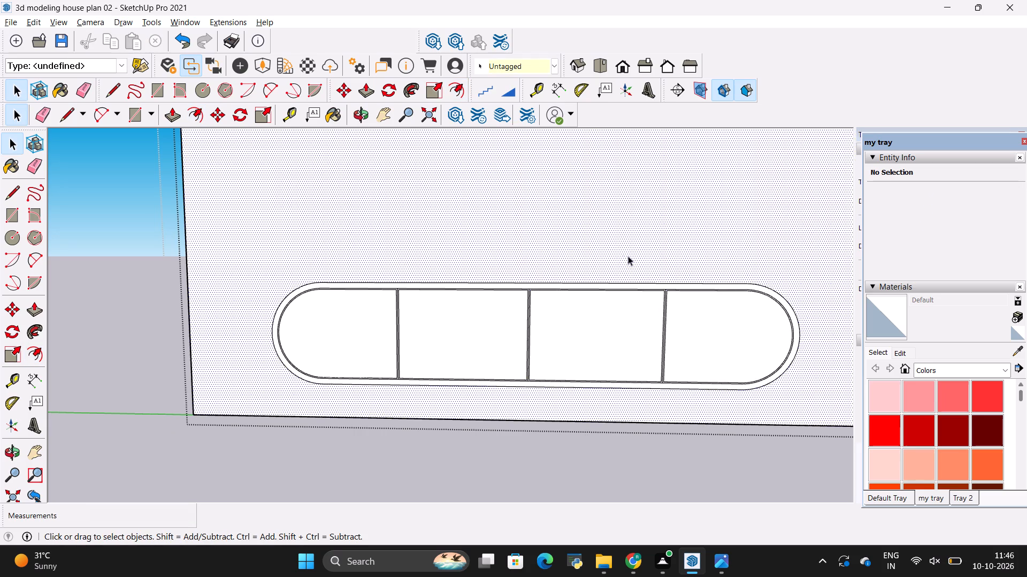
Compare the wall panel around the cabinet with the slatted wall panelling in the TV wall unit reference image.
scroll(567, 246, "down", 13)
scroll(576, 197, "up", 5)
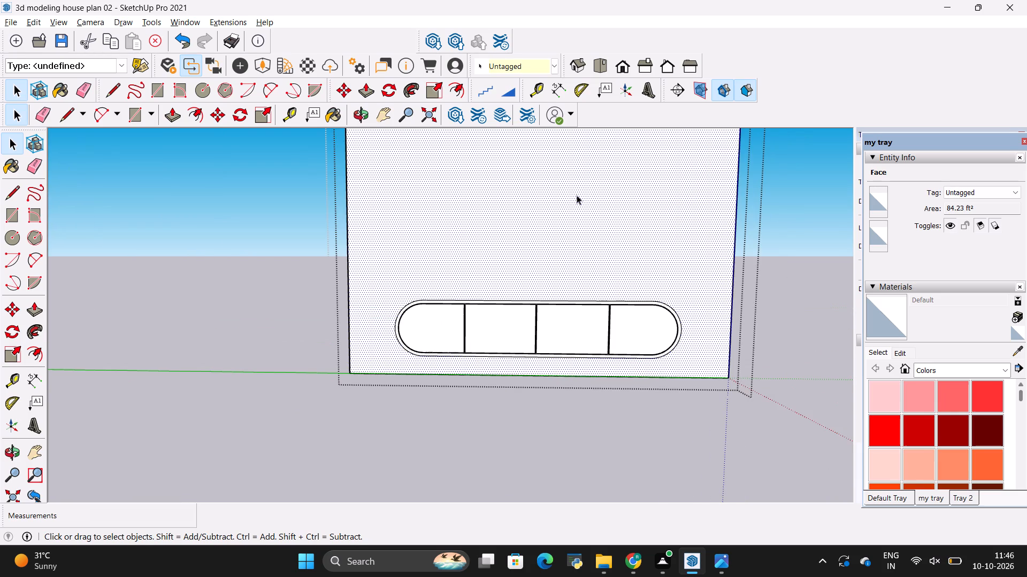
key("alt+Tab")
key("alt+Tab")
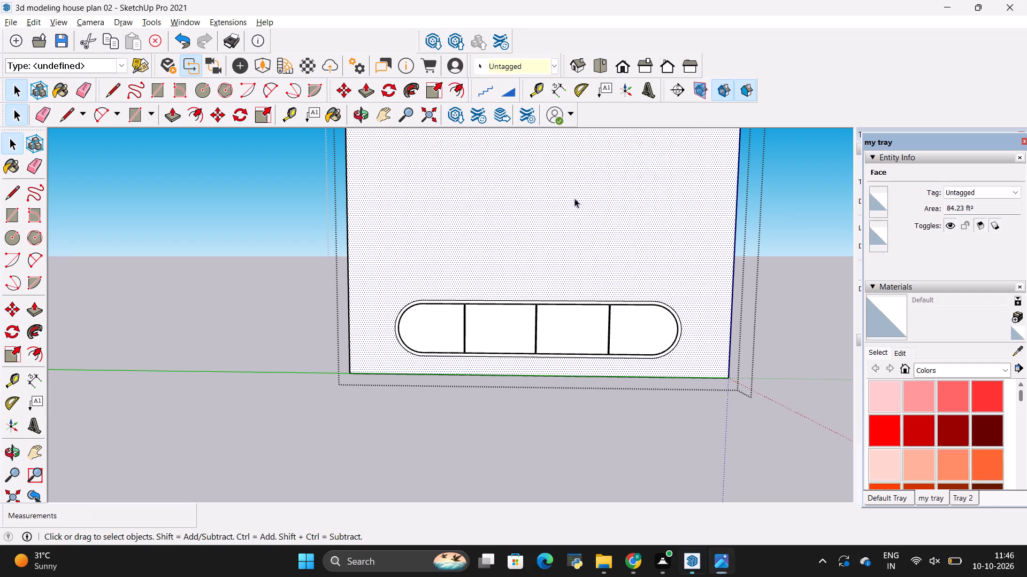
scroll(542, 256, "down", 10)
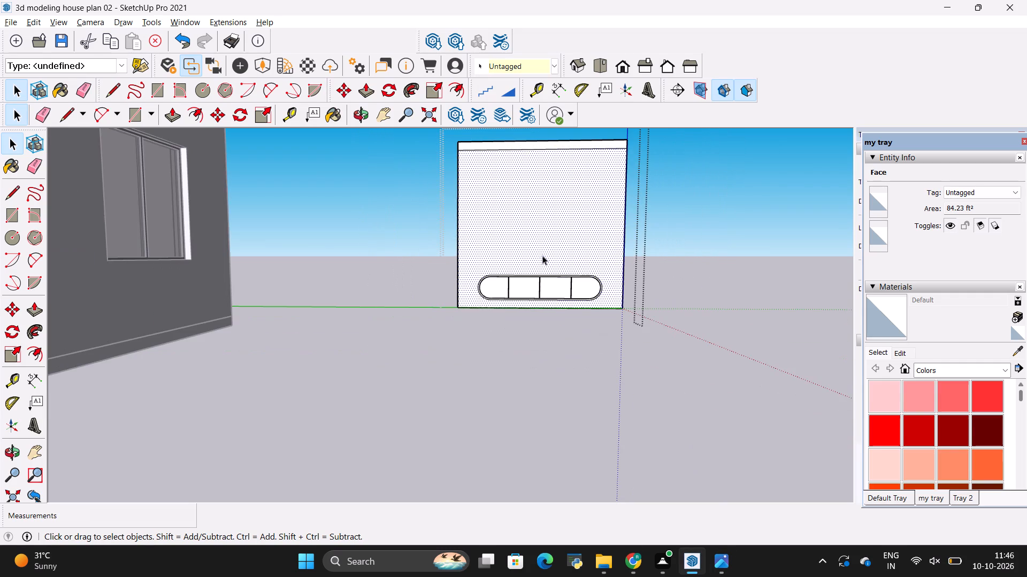
scroll(515, 137, "up", 7)
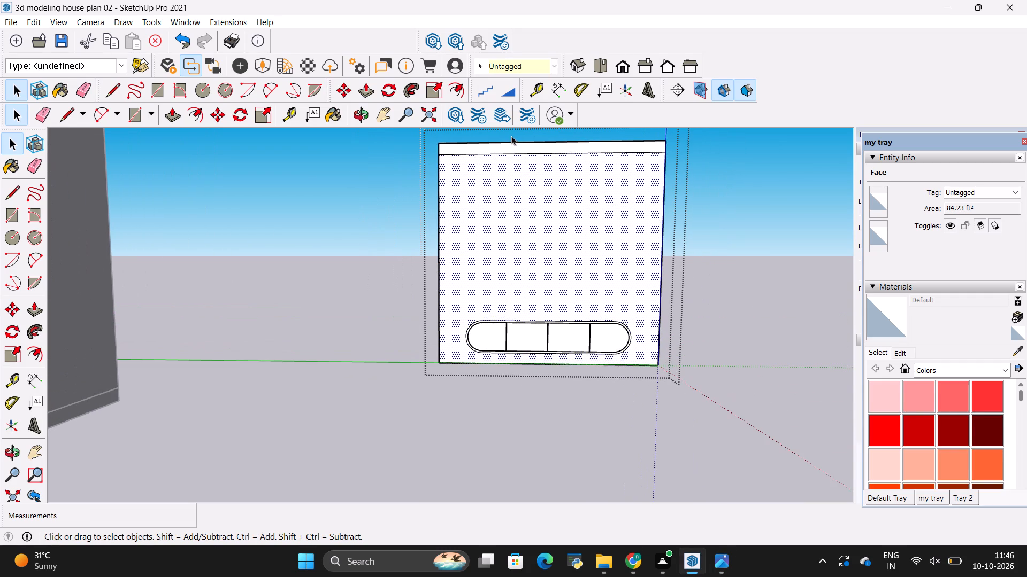
scroll(455, 142, "up", 5)
scroll(433, 191, "down", 5)
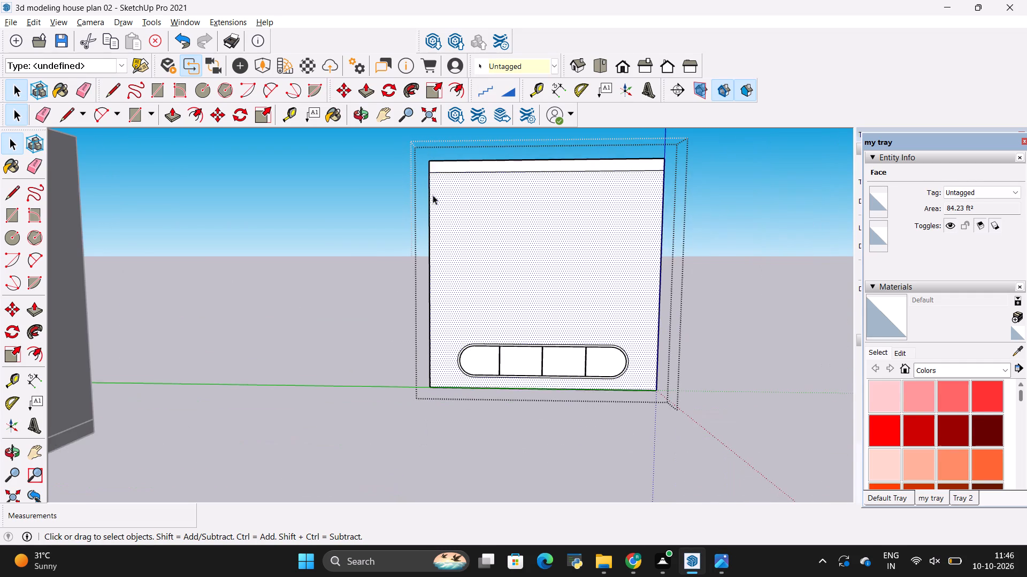
key("alt+Tab")
key("alt+Tab")
Draw a 114" by 1" vertical strip rectangle along the wall panel's left edge, starting at the line below the top band.
middle_click_drag(431, 188, 480, 204)
scroll(448, 173, "up", 5)
key("r")
left_click(403, 163)
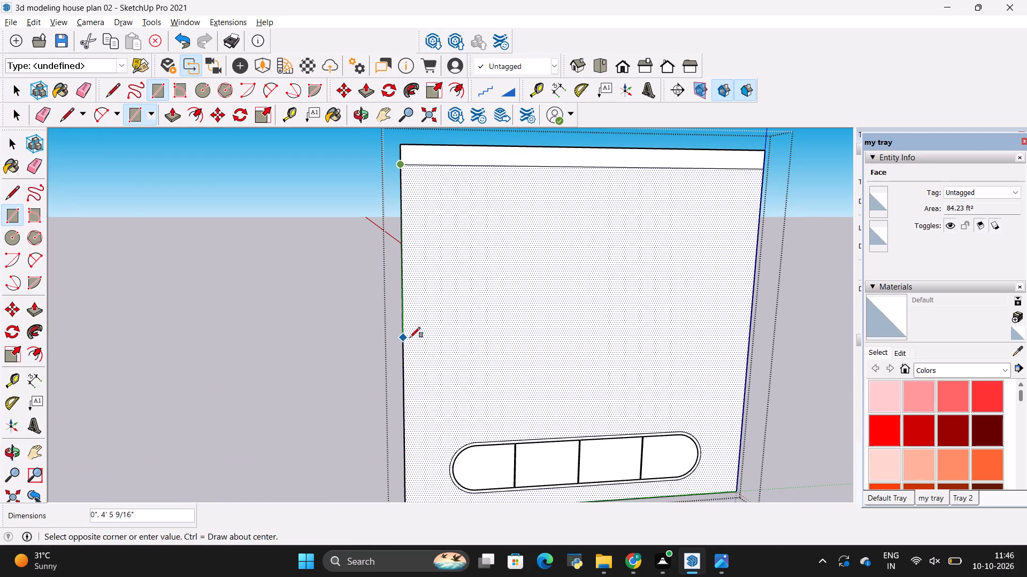
scroll(413, 332, "down", 5)
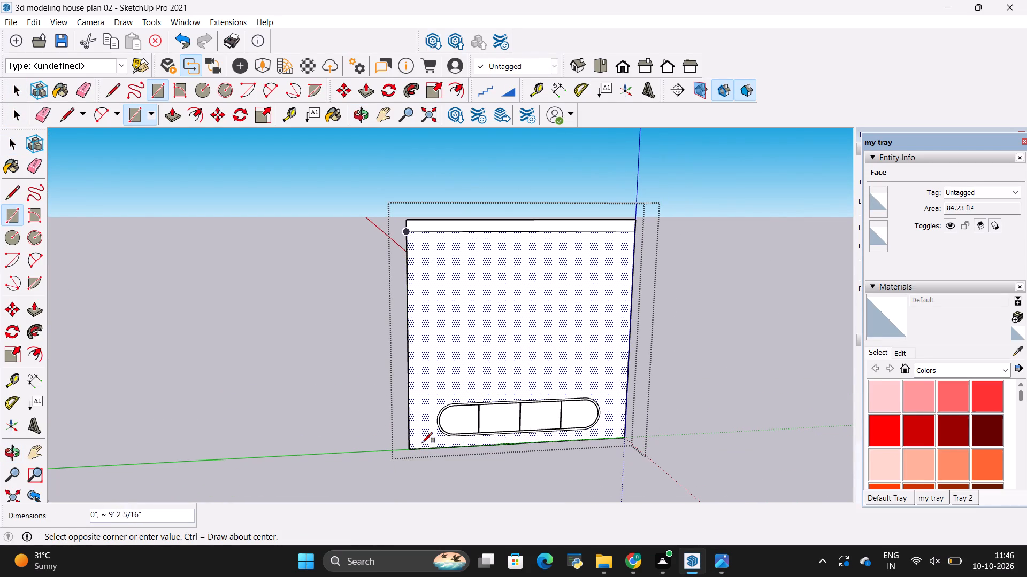
scroll(422, 443, "up", 6)
middle_click_drag(420, 447, 420, 445)
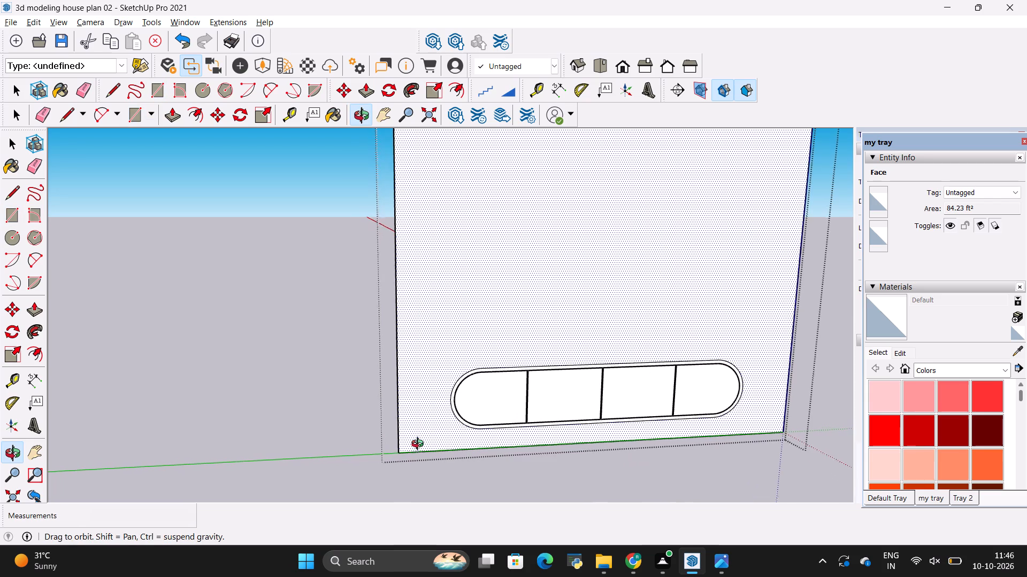
middle_click_drag(420, 445, 433, 316)
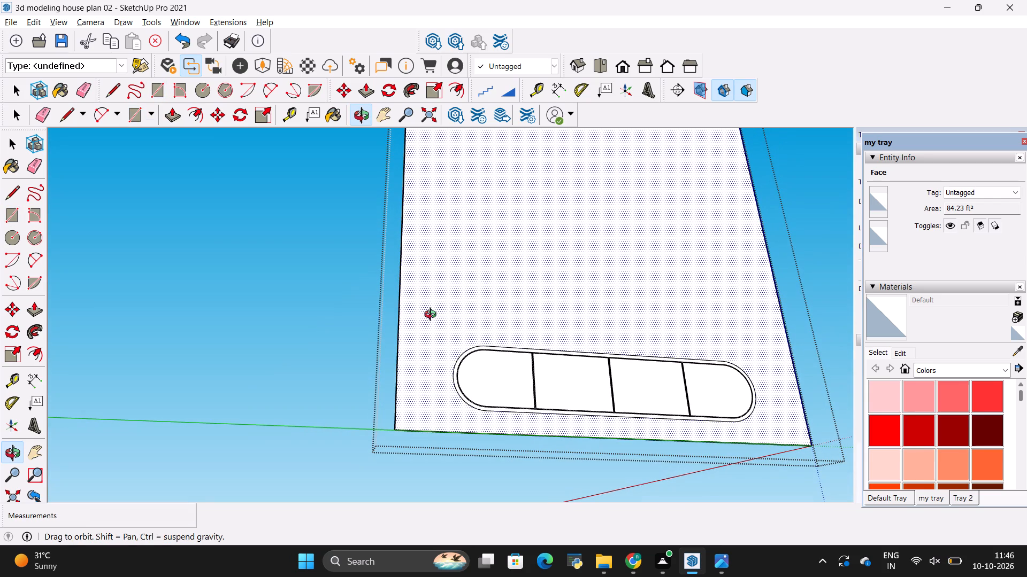
middle_click_drag(433, 316, 425, 346)
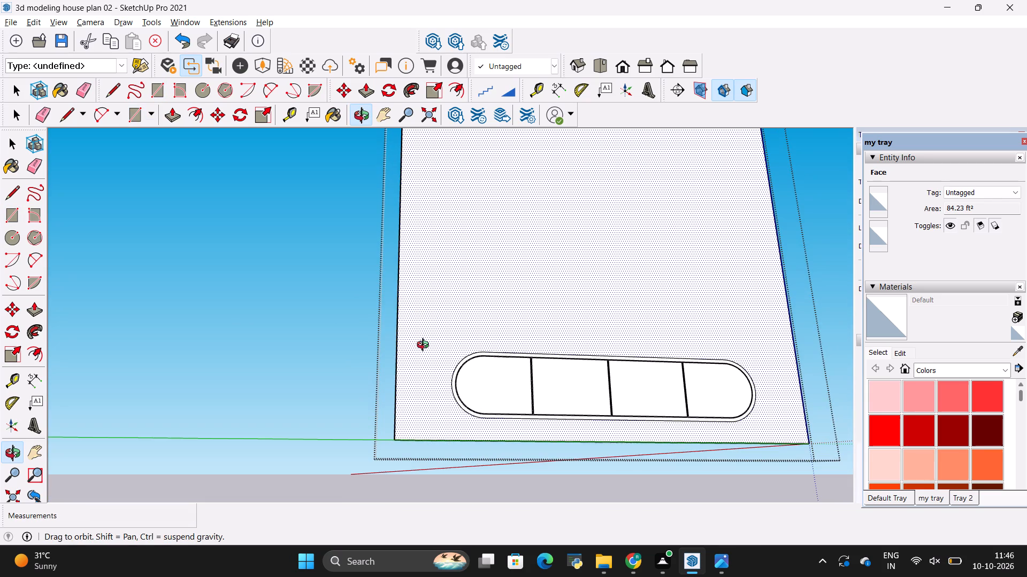
middle_click_drag(425, 346, 420, 371)
key("alt+Tab")
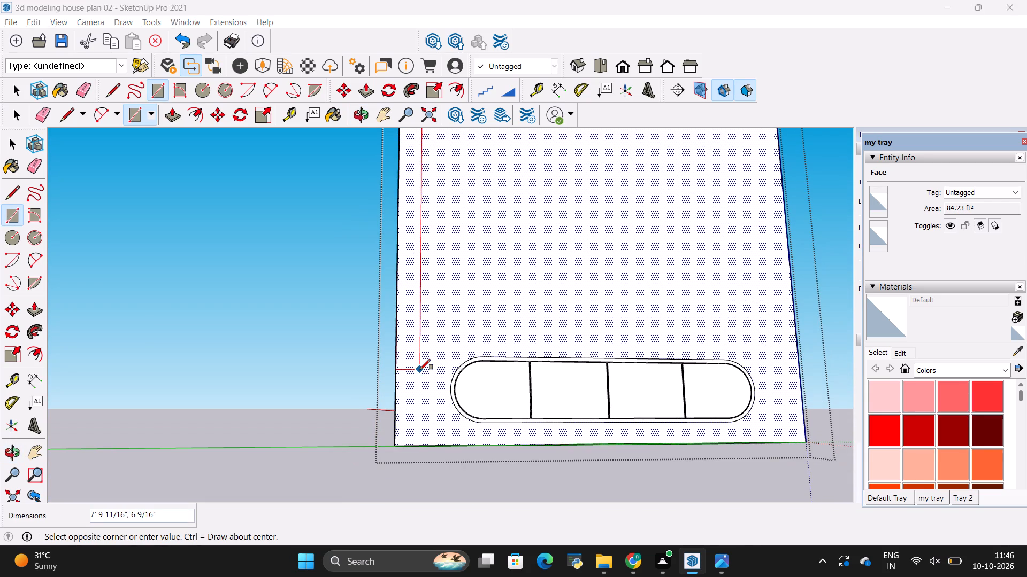
key("alt+Tab")
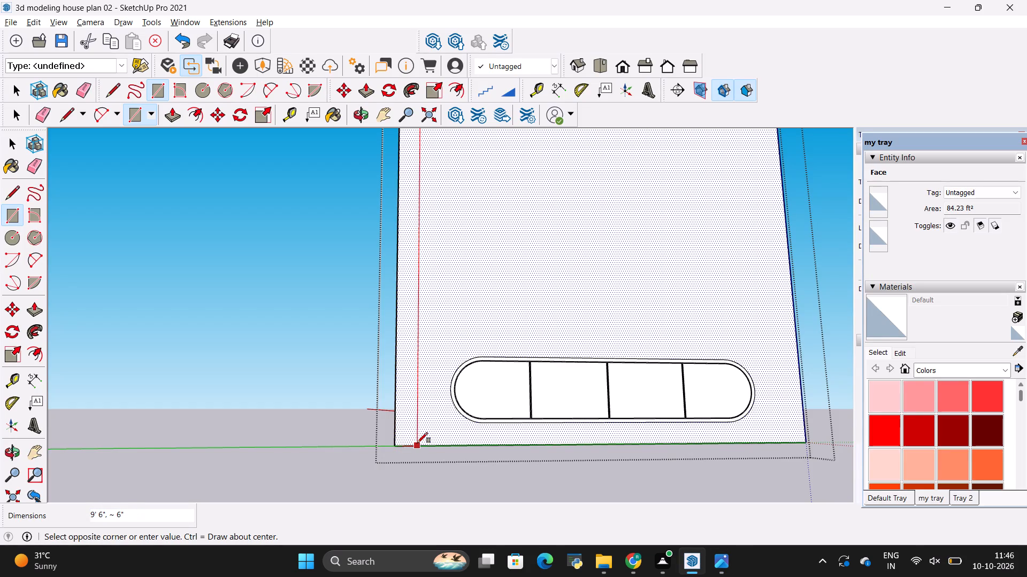
scroll(417, 442, "down", 2)
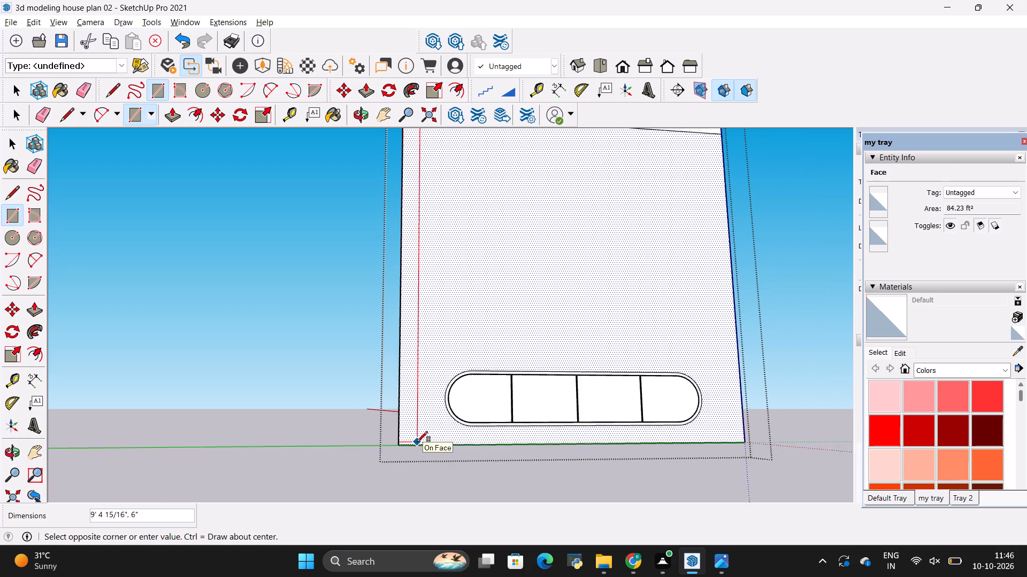
scroll(417, 442, "down", 2)
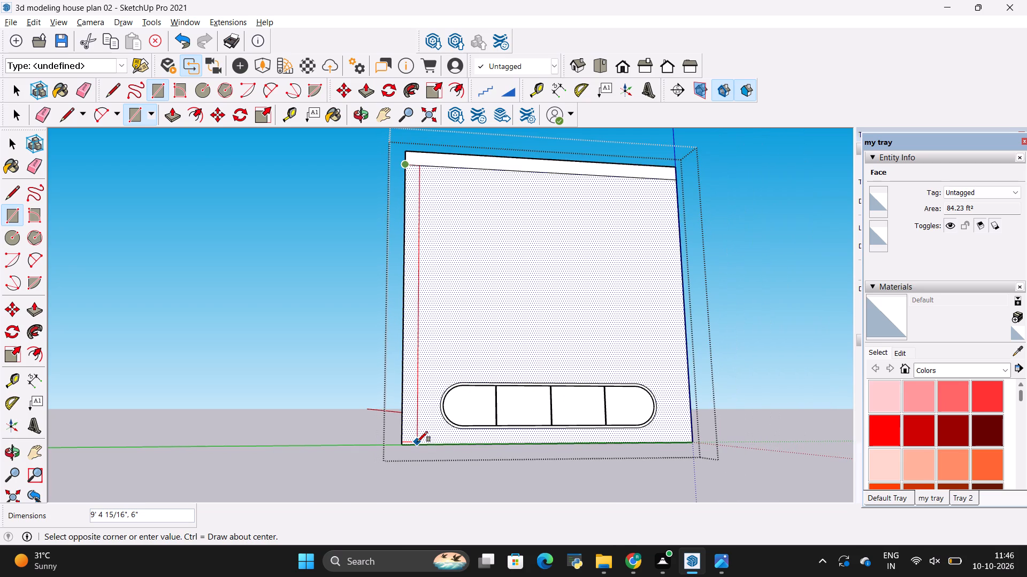
key("BackSpace")
type("114")
type("\",")
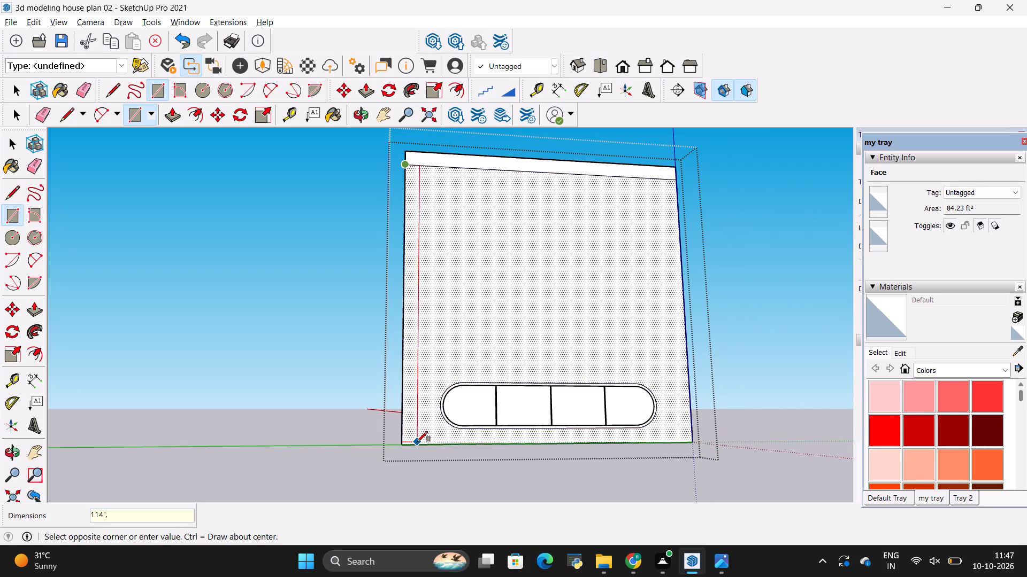
type("1\"")
key("Return")
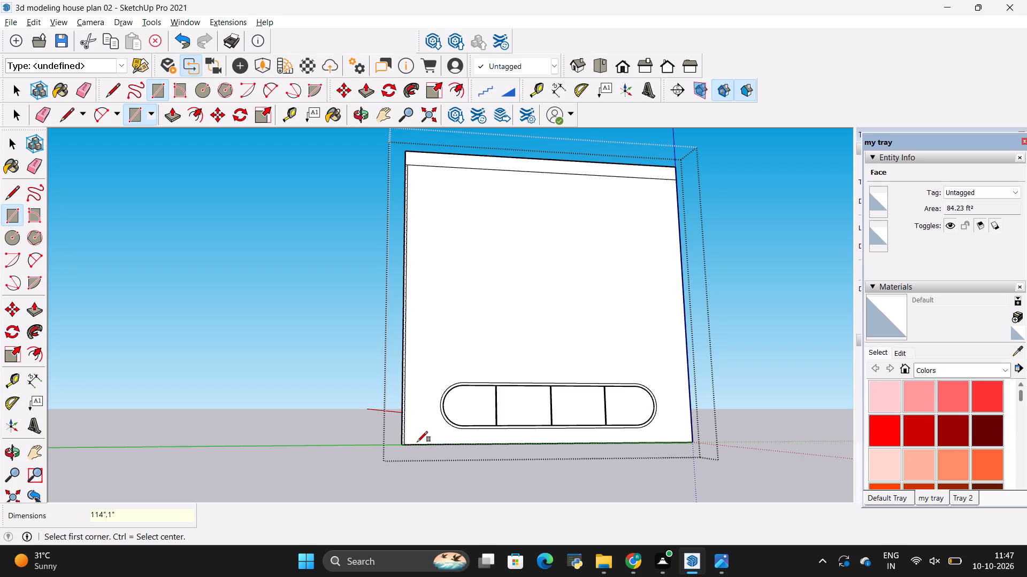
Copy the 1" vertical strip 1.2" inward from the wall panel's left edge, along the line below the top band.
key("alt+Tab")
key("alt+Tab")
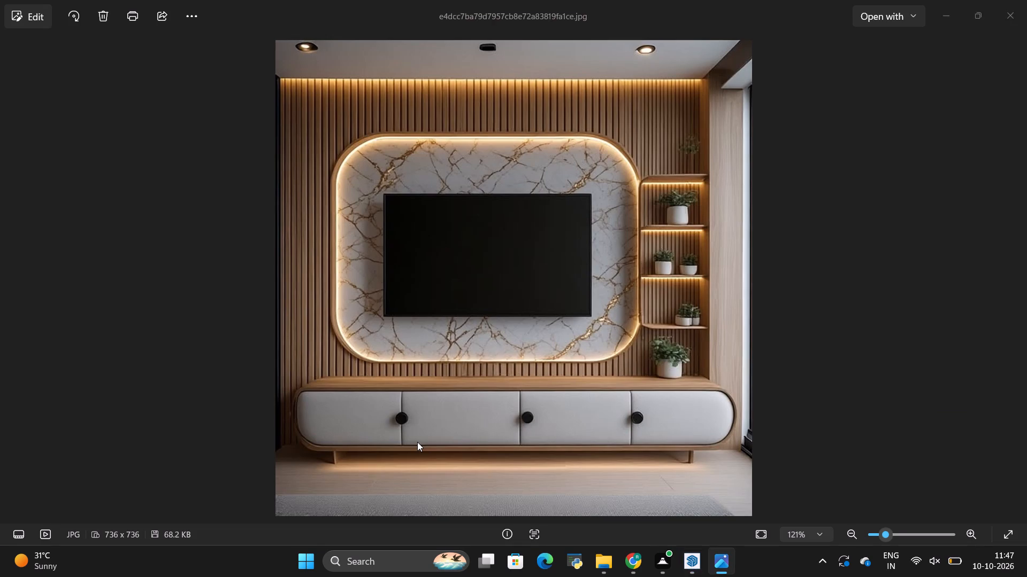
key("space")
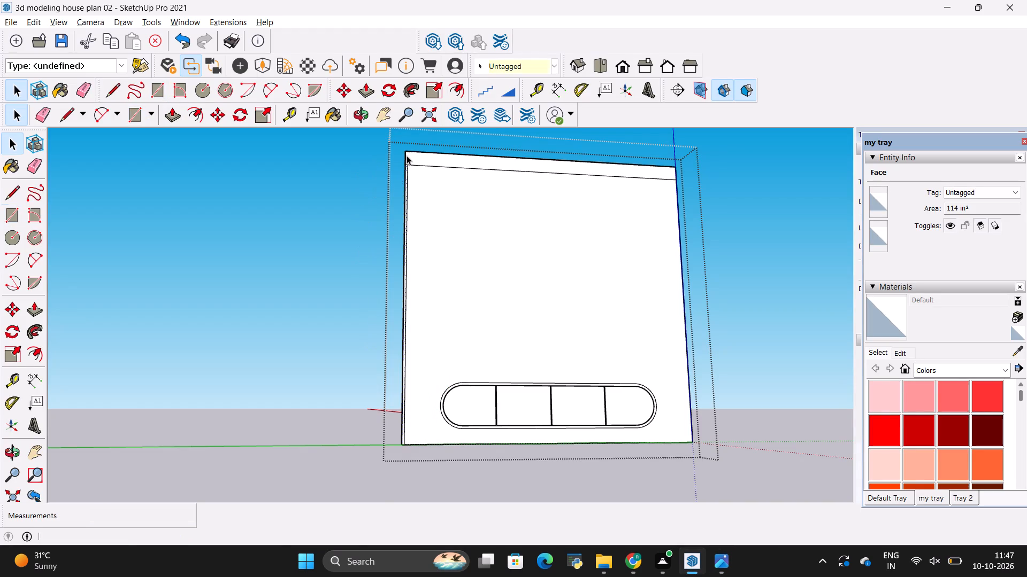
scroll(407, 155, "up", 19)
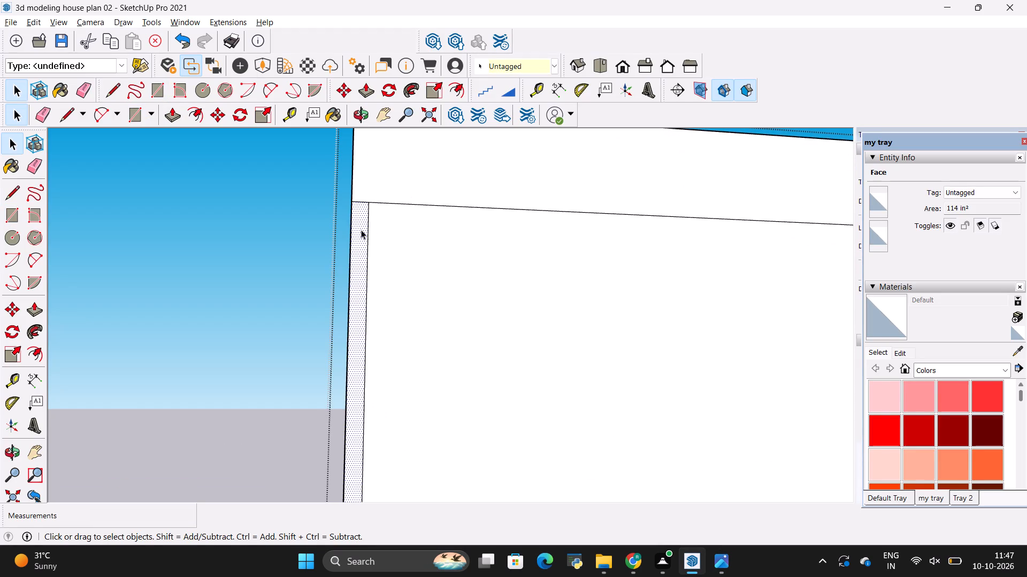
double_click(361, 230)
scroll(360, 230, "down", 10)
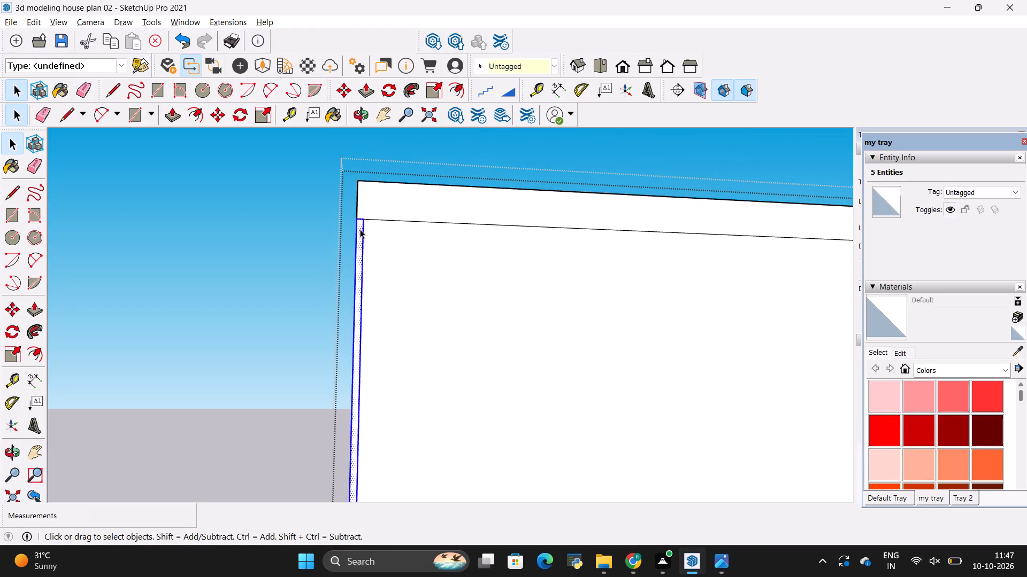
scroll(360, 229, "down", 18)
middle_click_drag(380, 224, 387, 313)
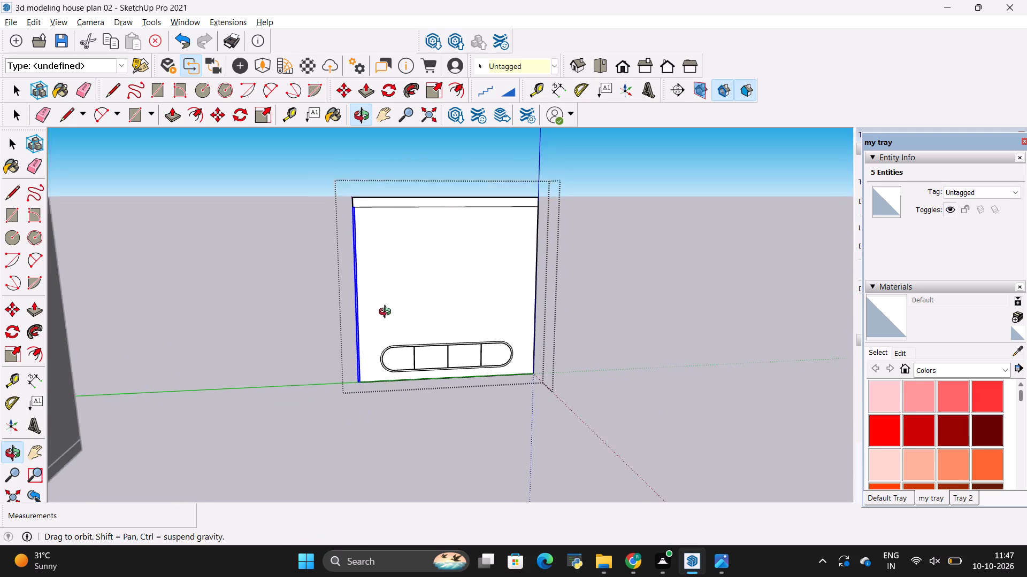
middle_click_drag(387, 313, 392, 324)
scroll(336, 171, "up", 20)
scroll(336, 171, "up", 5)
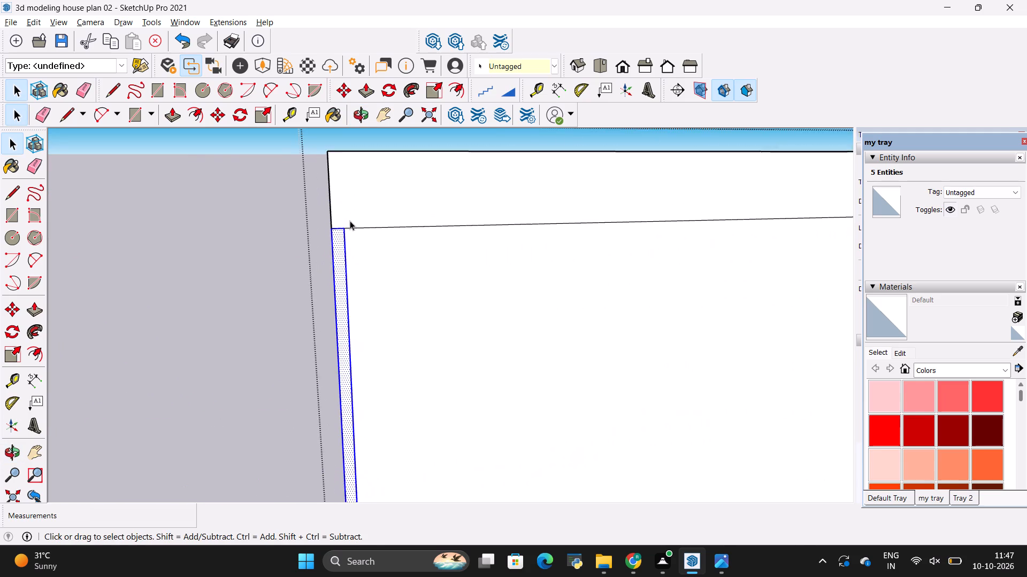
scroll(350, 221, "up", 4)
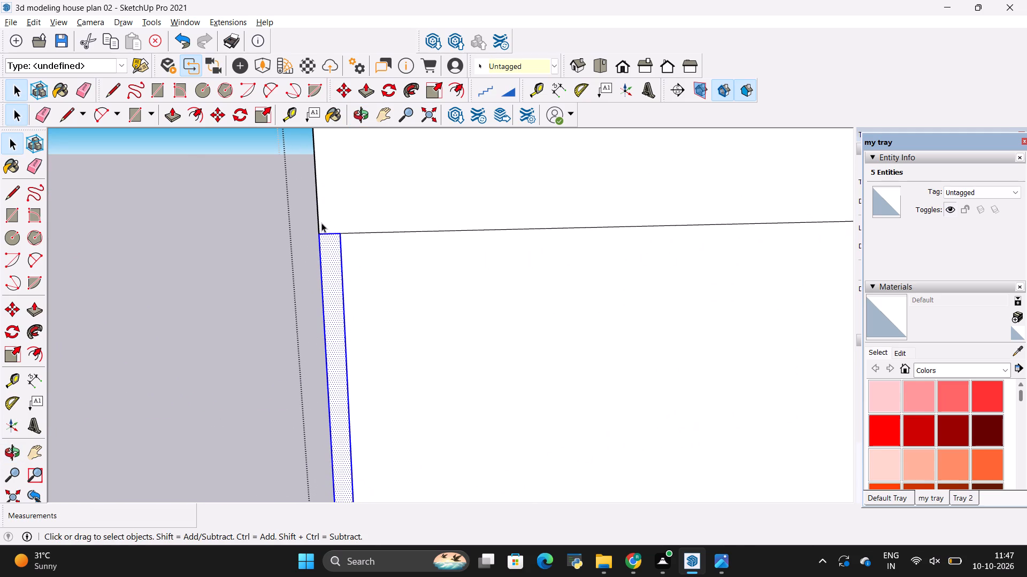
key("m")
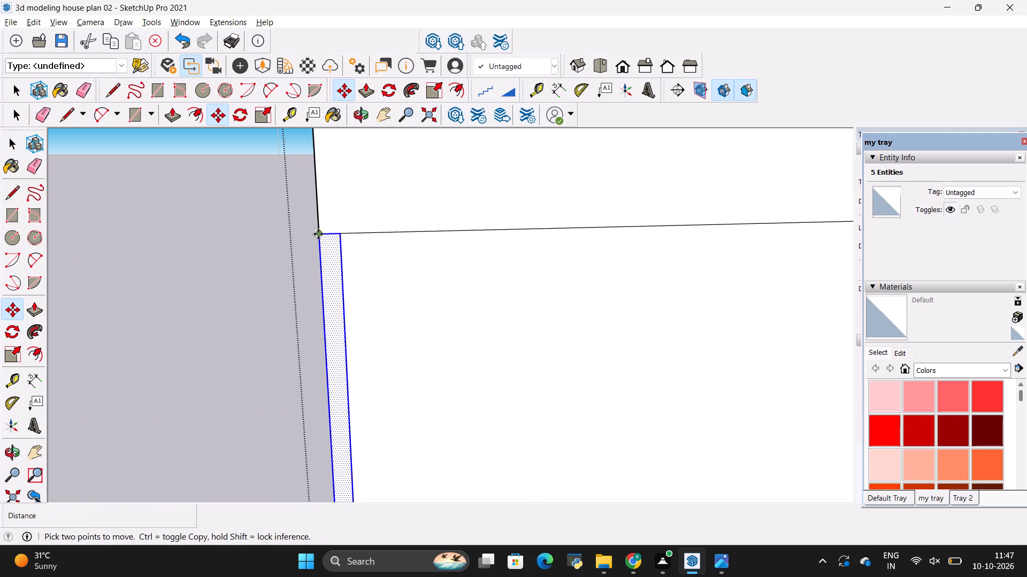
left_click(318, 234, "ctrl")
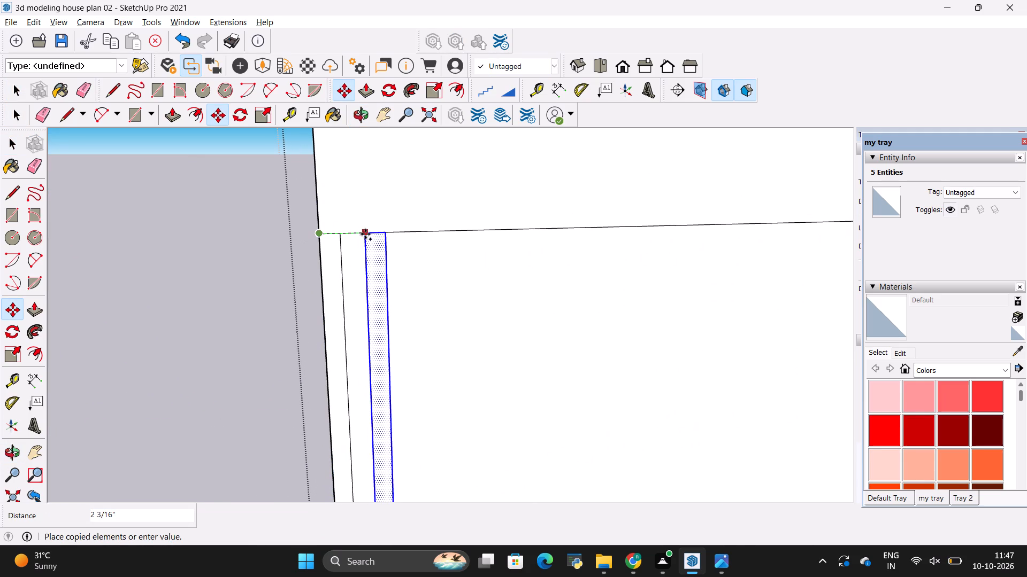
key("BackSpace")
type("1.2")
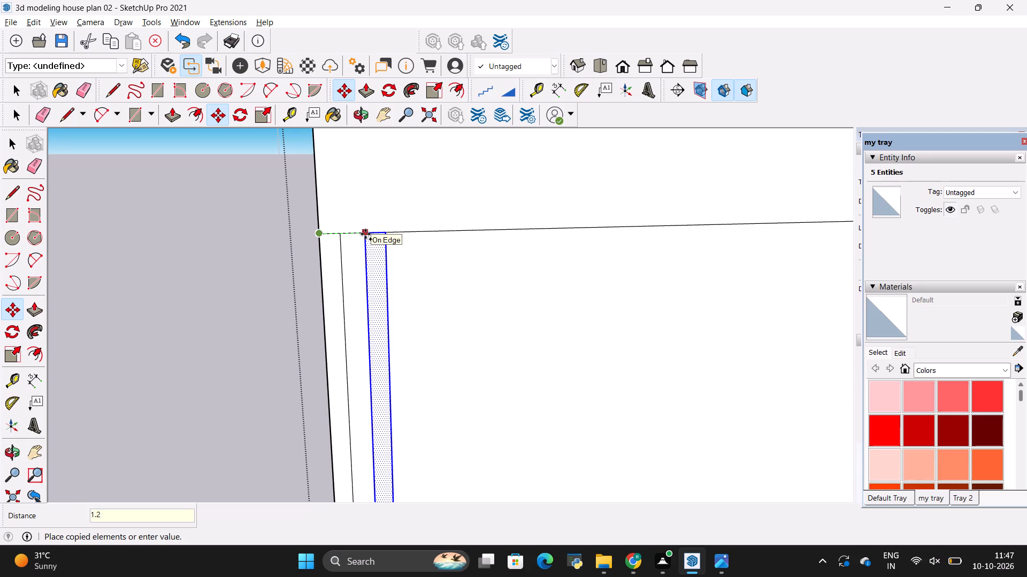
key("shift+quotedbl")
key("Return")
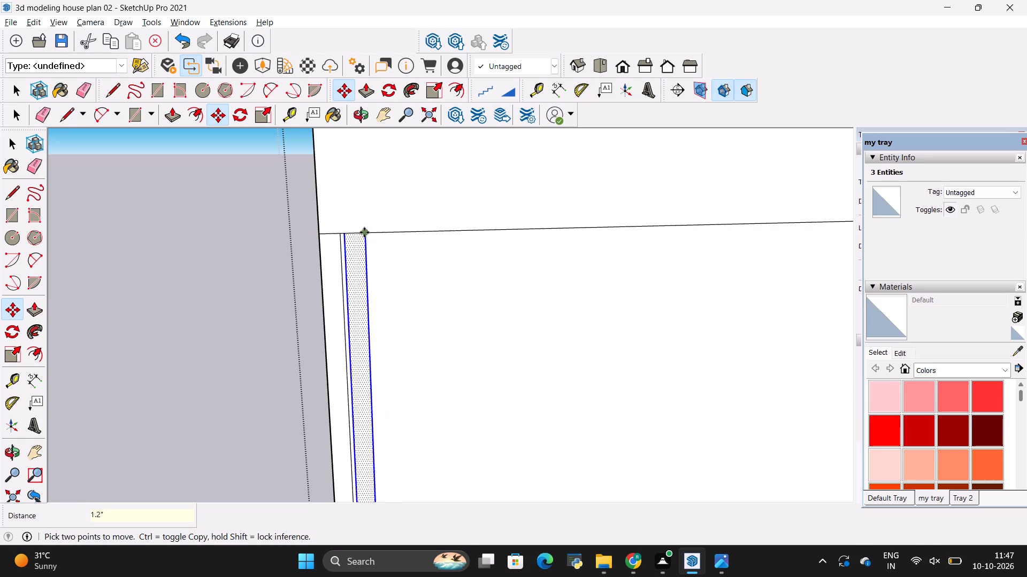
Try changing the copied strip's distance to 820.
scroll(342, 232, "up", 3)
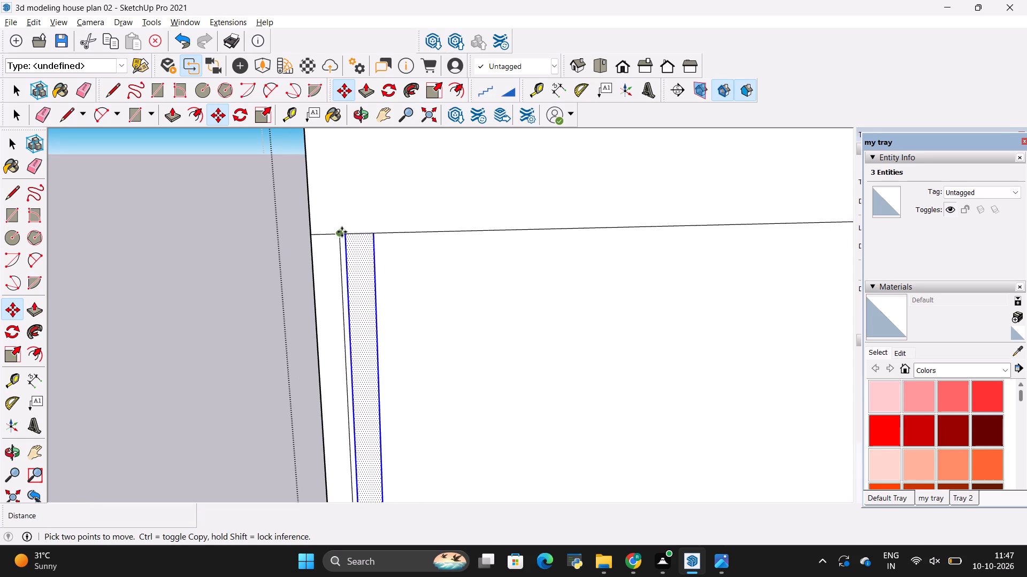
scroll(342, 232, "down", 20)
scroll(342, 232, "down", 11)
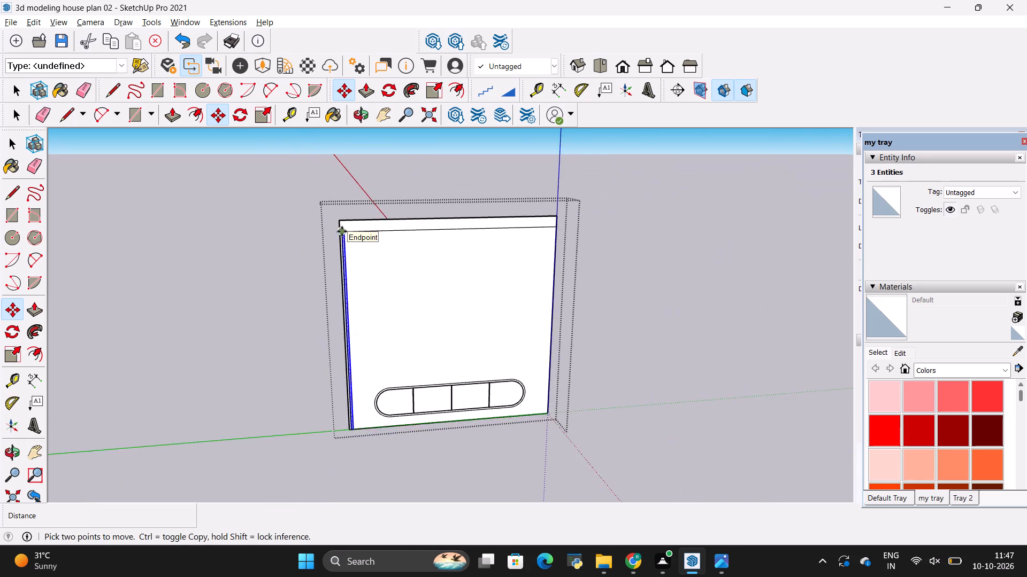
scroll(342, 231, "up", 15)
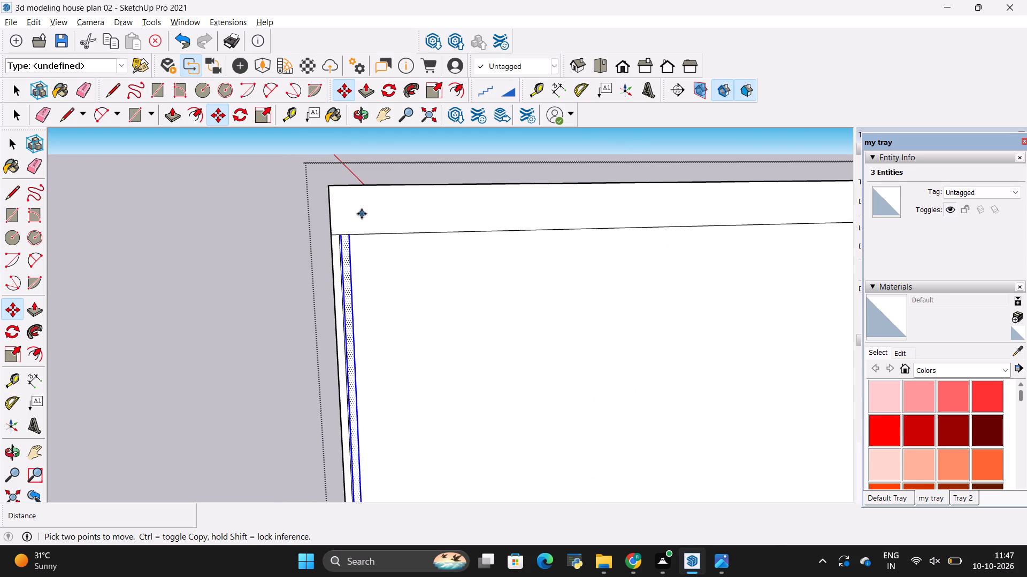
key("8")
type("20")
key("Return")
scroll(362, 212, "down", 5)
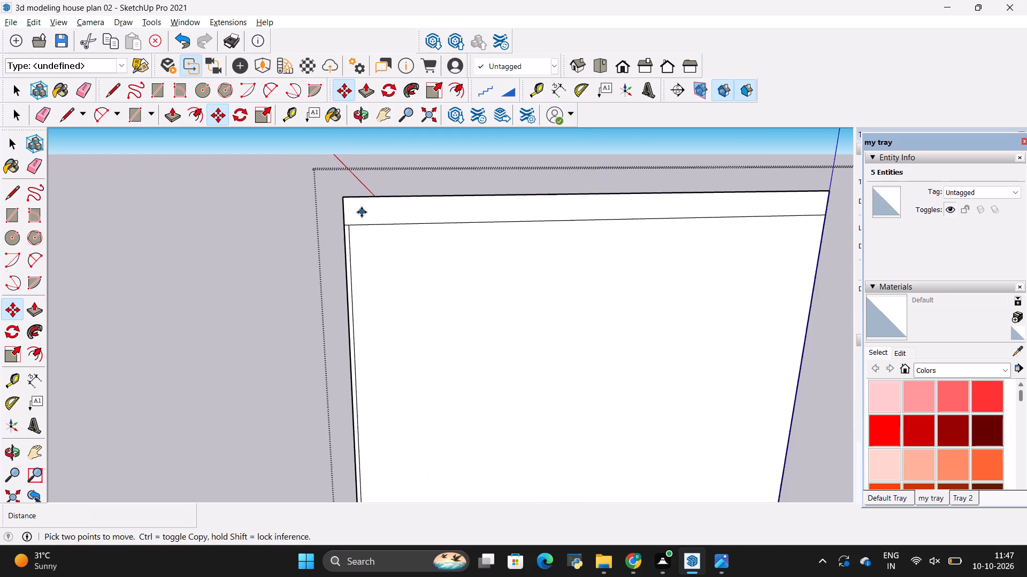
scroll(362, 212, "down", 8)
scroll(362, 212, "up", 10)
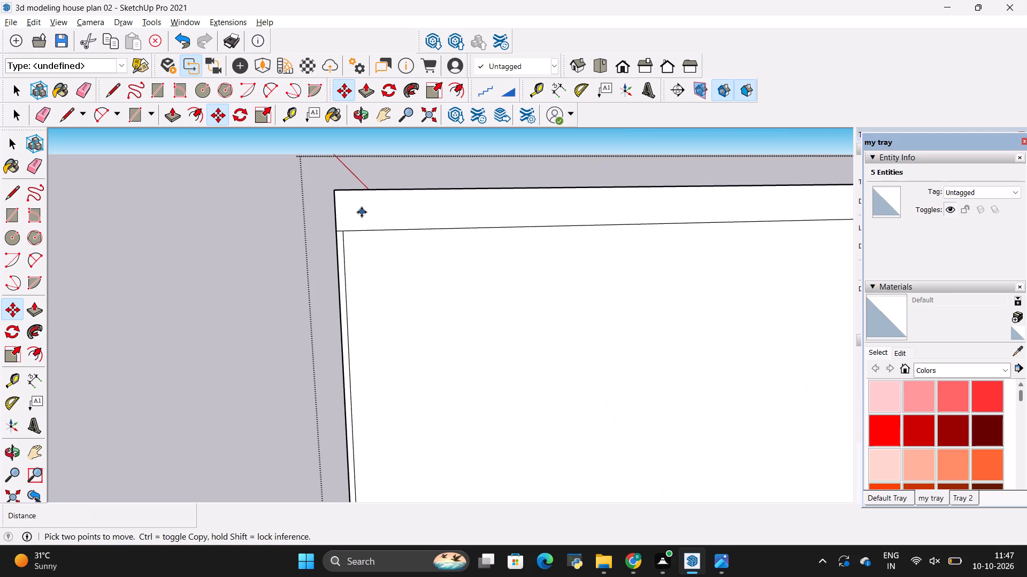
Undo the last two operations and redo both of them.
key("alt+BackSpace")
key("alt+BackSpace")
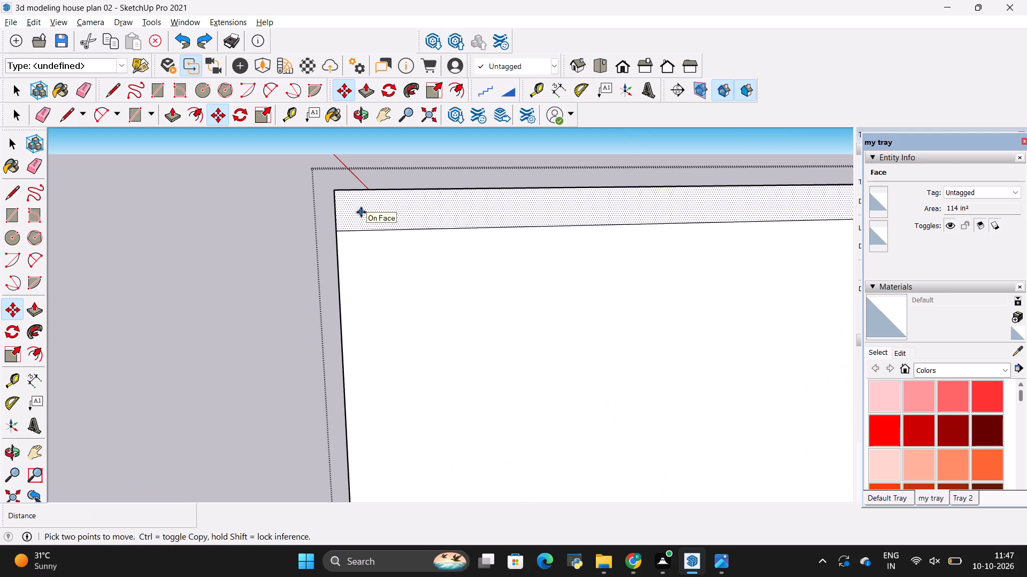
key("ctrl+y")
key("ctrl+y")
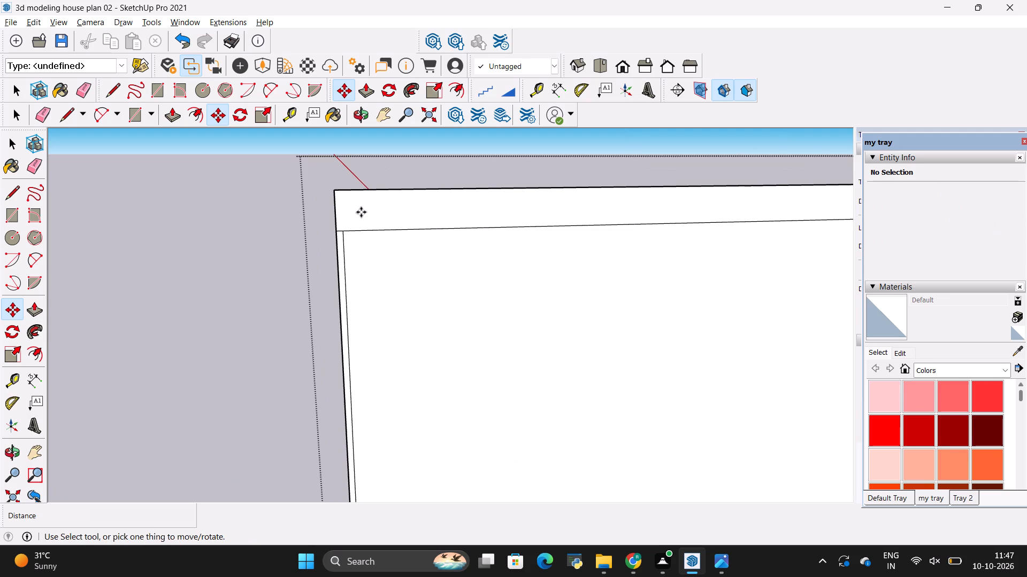
Copy the original edge strip 1.2" inward along the line below the top band, starting from its top outer corner.
key("space")
left_click(340, 247)
double_click(339, 244)
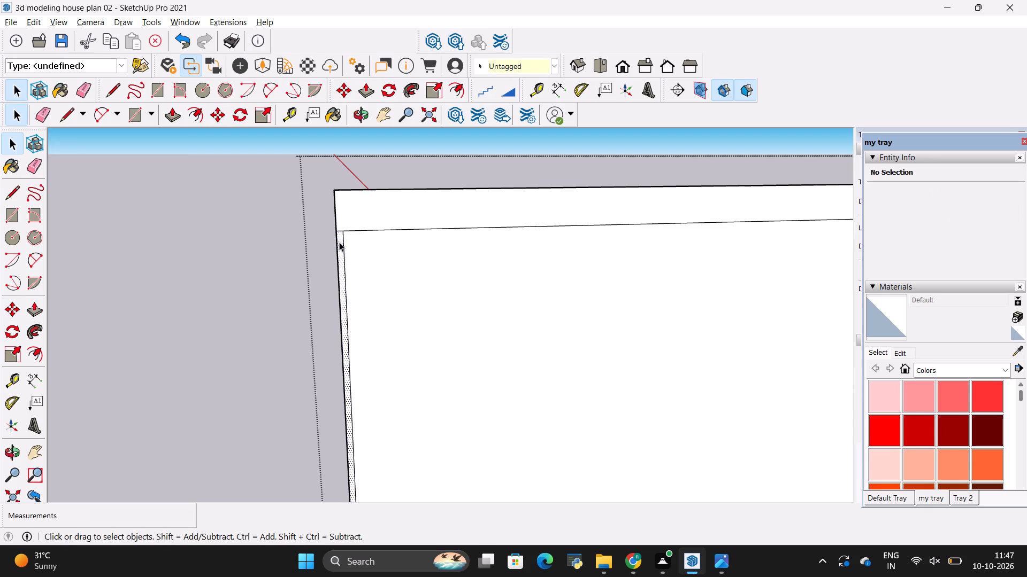
left_click(339, 242)
scroll(339, 231, "up", 8)
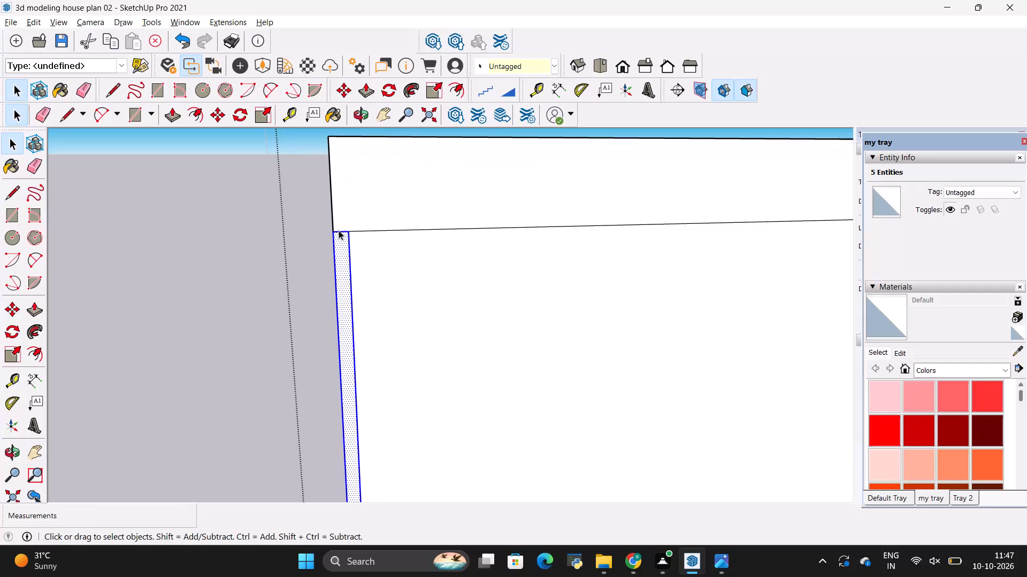
key("m")
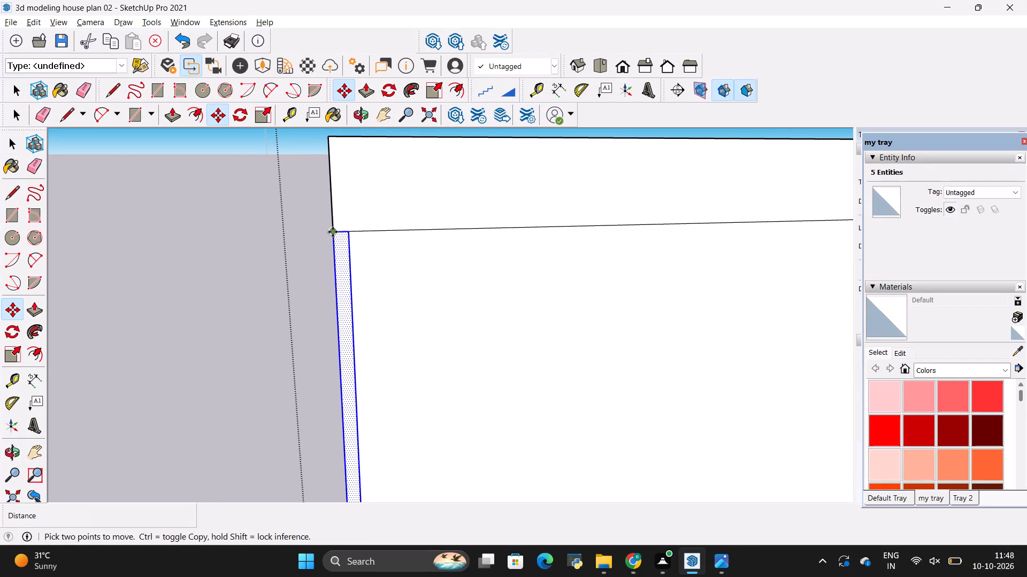
left_click(333, 232)
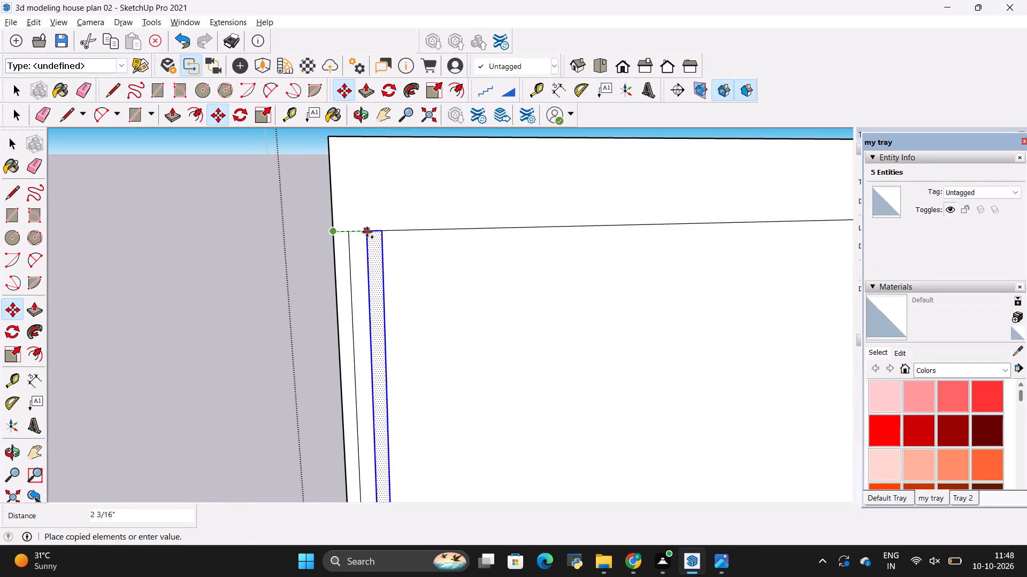
key("BackSpace")
type("1.2")
key("shift+quotedbl")
key("Return")
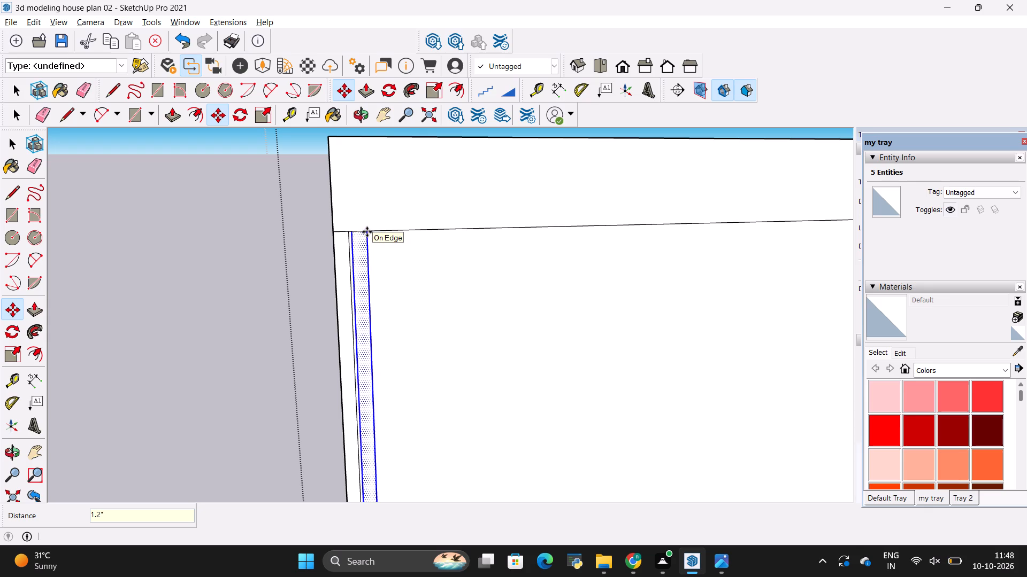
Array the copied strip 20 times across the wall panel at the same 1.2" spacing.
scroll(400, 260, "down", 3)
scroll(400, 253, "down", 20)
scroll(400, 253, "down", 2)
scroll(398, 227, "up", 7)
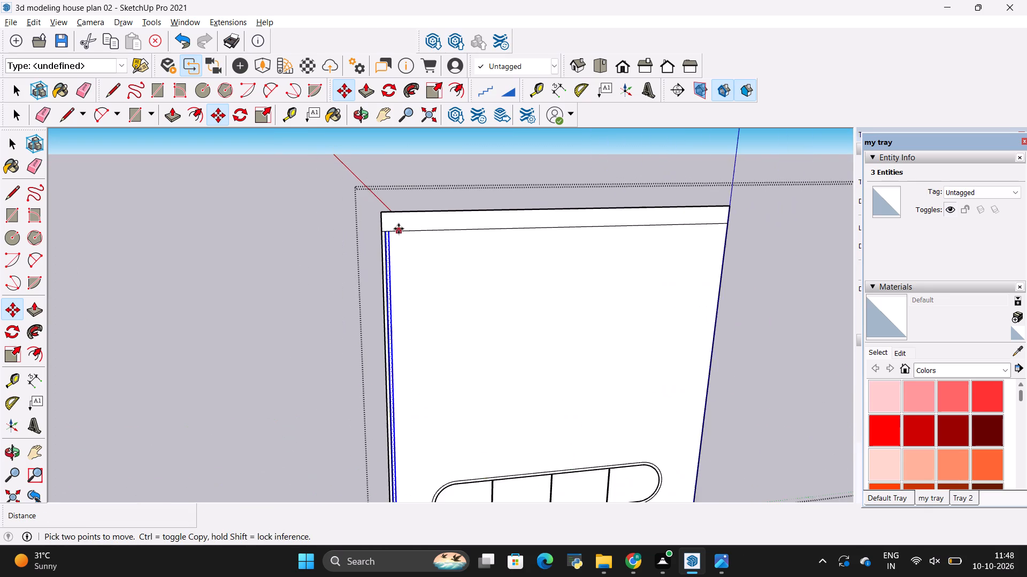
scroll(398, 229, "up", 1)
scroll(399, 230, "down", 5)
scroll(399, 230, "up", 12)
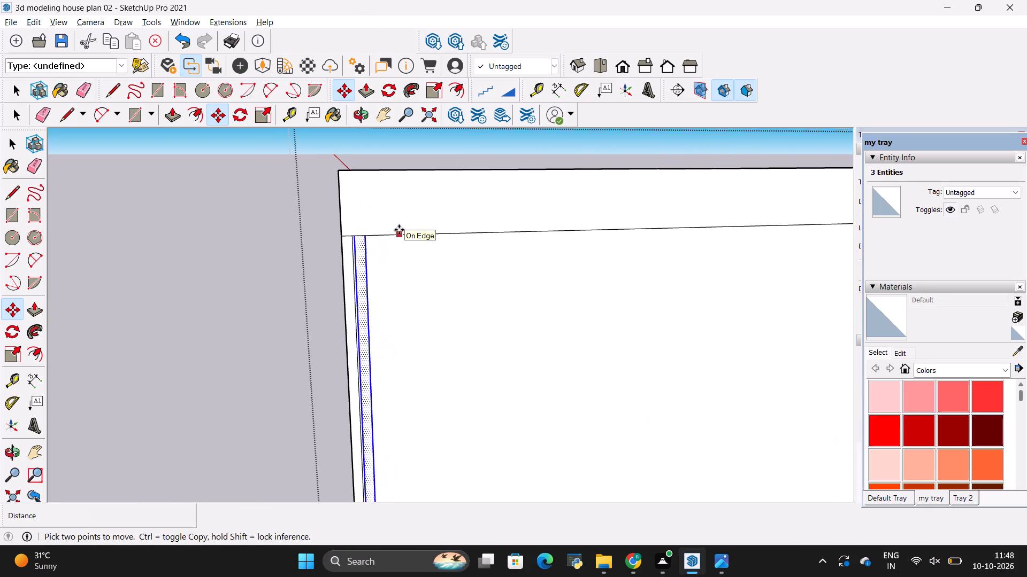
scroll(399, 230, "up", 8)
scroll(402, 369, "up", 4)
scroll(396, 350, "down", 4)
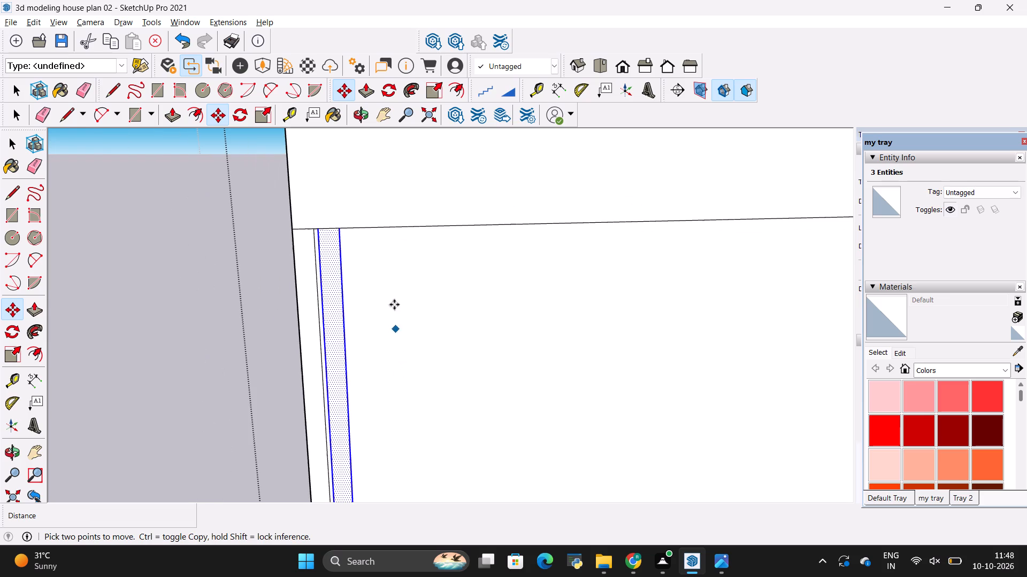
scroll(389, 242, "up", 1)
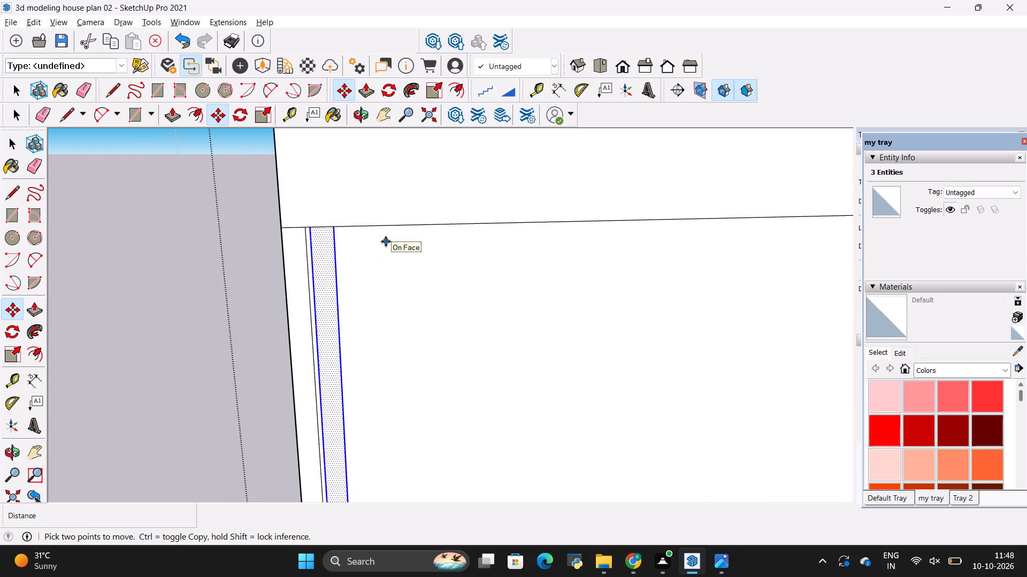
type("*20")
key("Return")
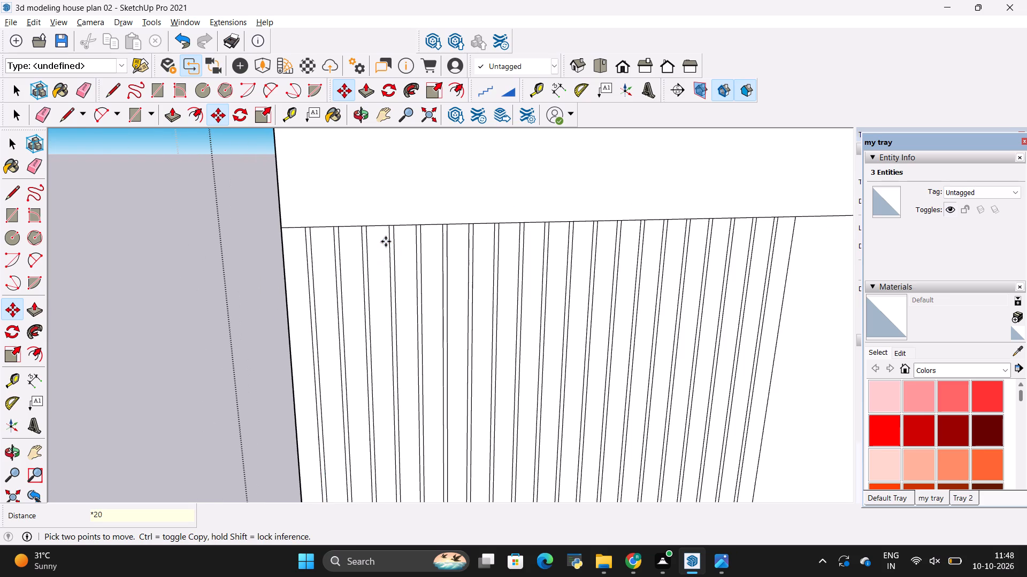
Increase the strip array to 80 copies across the wall panel at the same spacing.
scroll(377, 243, "down", 4)
scroll(335, 216, "down", 17)
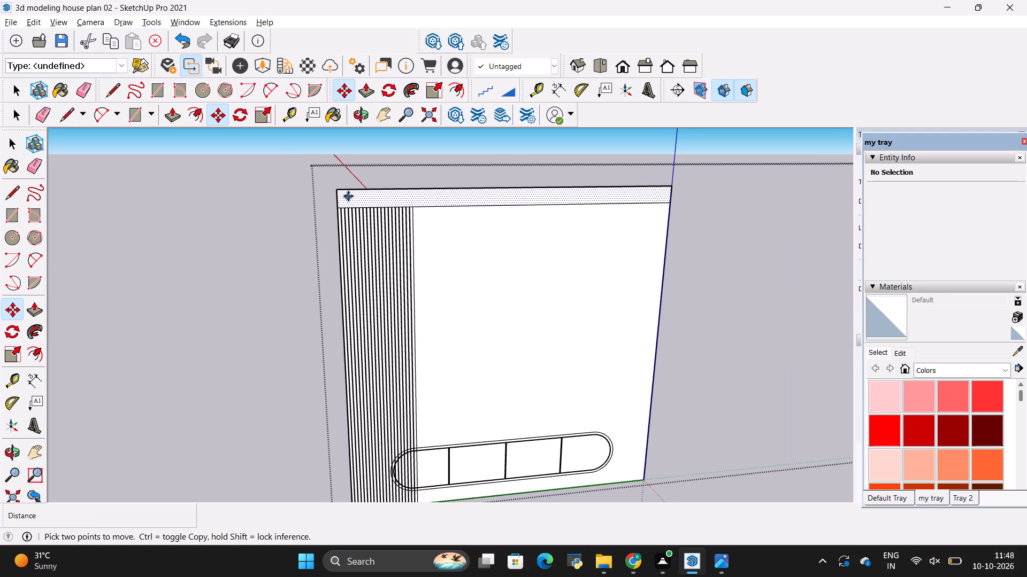
scroll(348, 196, "down", 7)
scroll(402, 219, "up", 13)
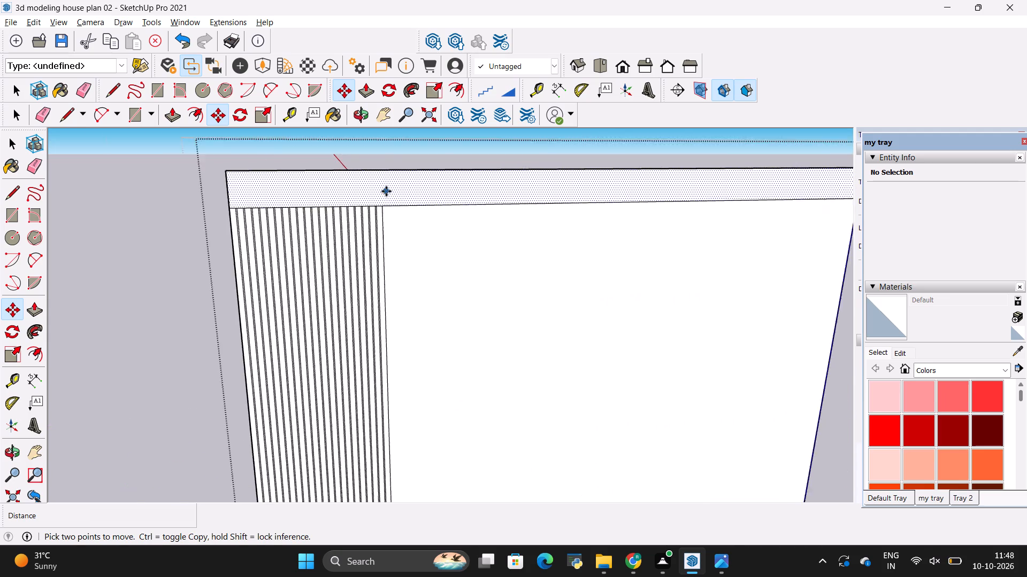
scroll(386, 191, "up", 6)
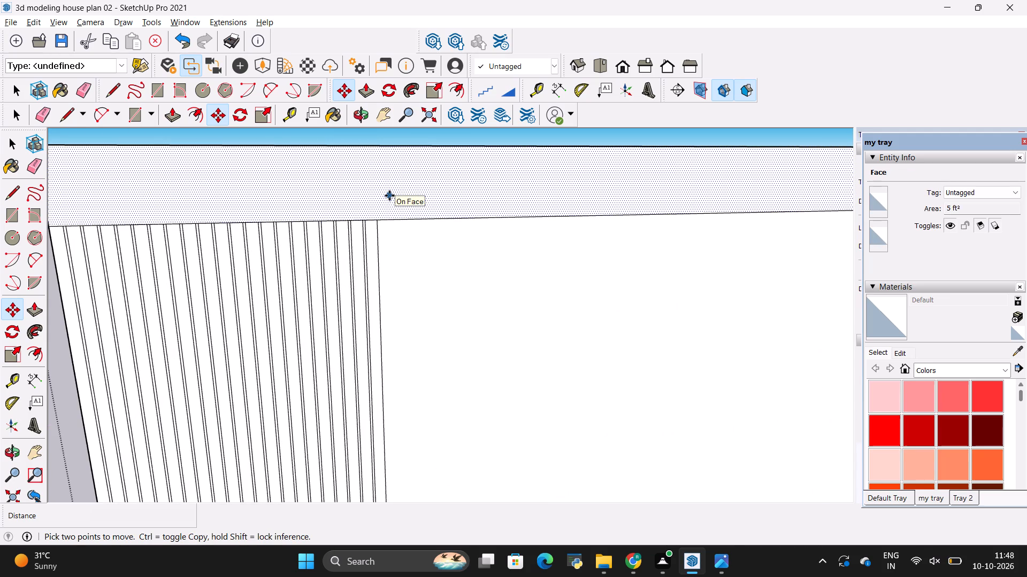
key("shift+asterisk")
type("80")
key("Return")
scroll(121, 366, "down", 5)
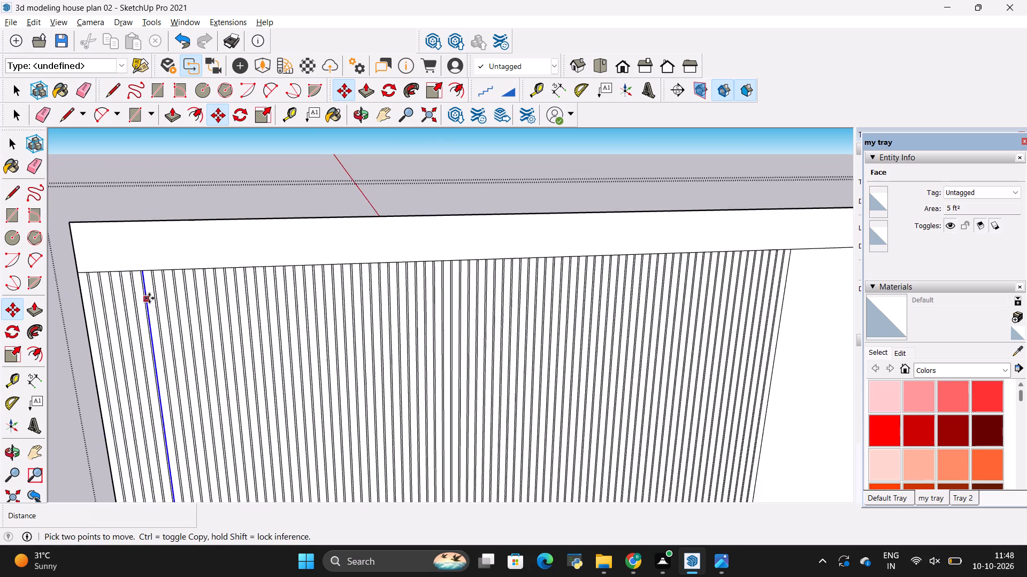
scroll(155, 298, "down", 6)
scroll(205, 281, "down", 9)
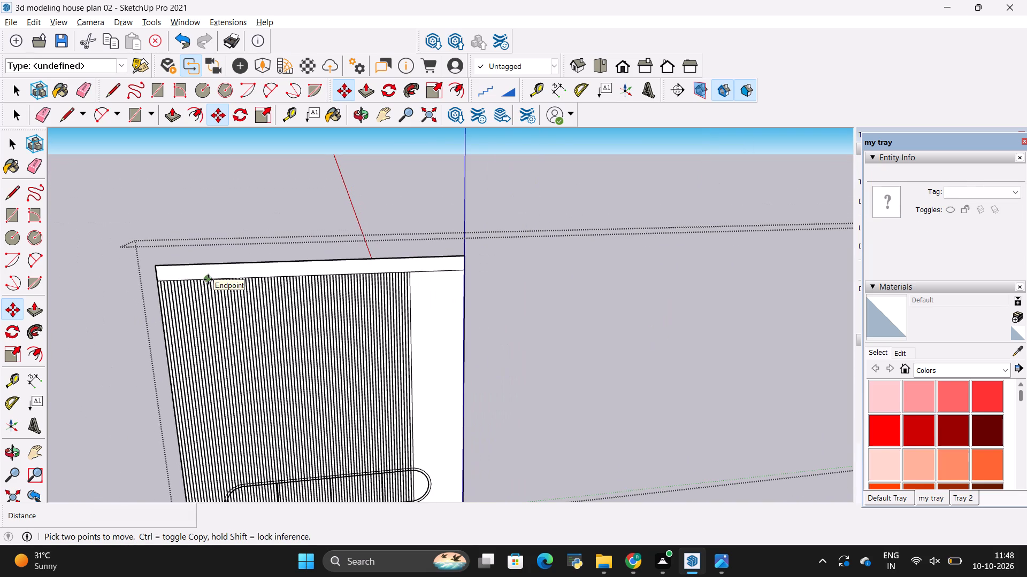
scroll(258, 285, "down", 5)
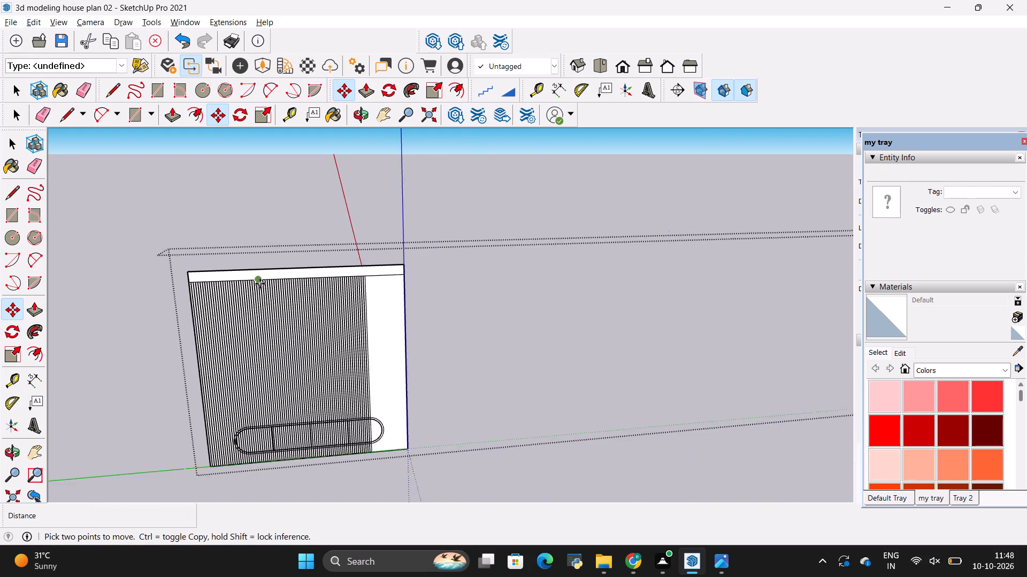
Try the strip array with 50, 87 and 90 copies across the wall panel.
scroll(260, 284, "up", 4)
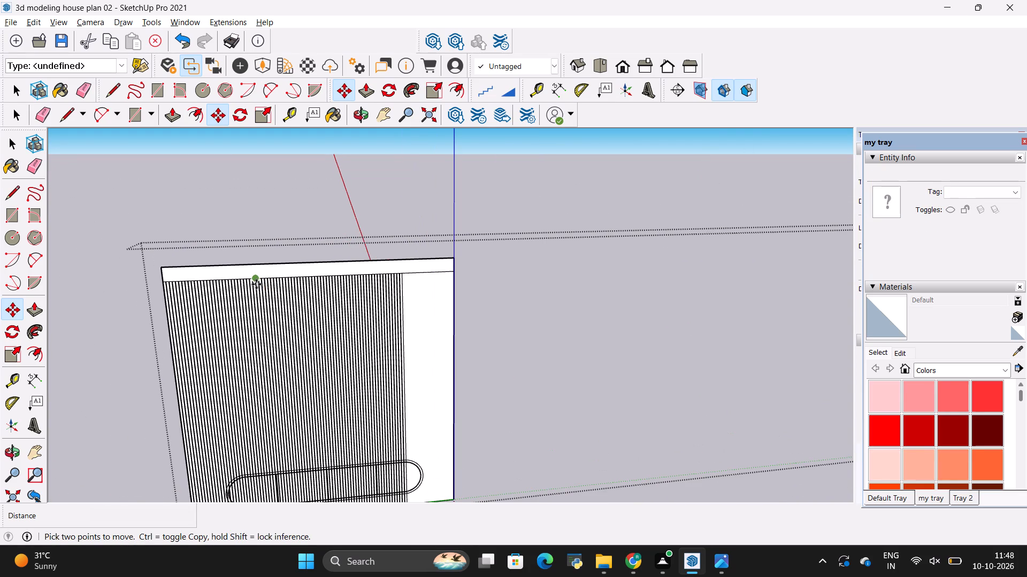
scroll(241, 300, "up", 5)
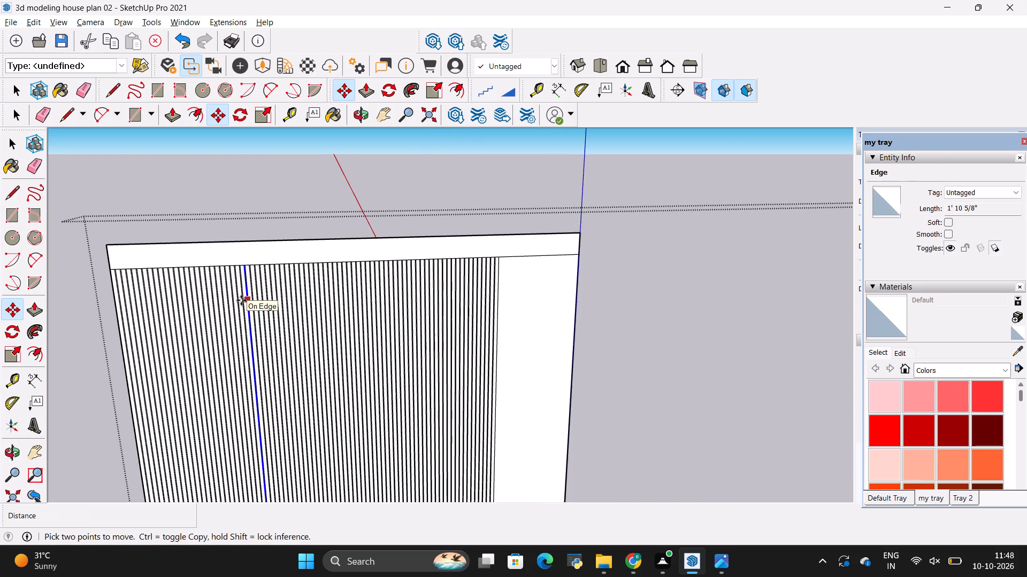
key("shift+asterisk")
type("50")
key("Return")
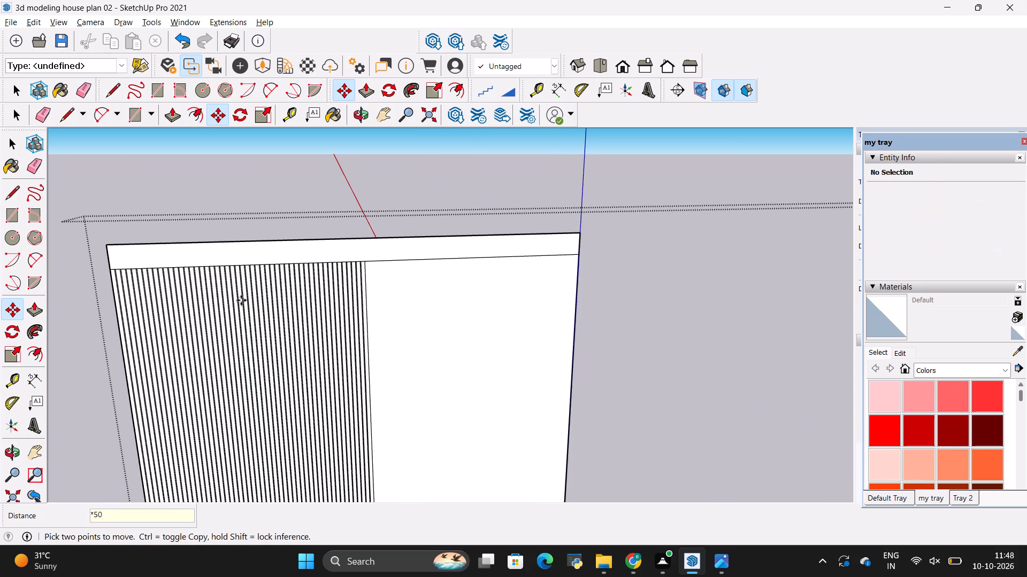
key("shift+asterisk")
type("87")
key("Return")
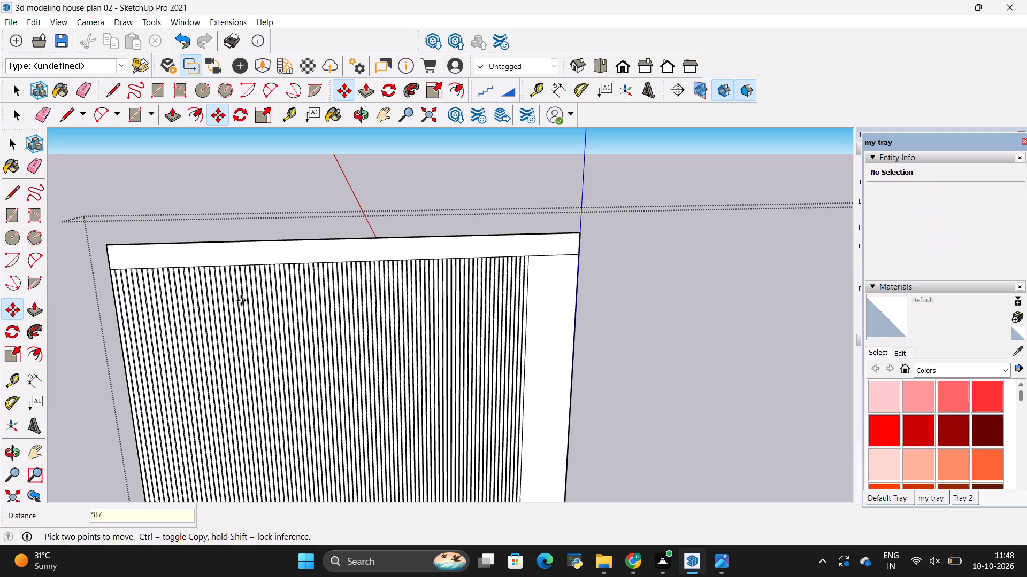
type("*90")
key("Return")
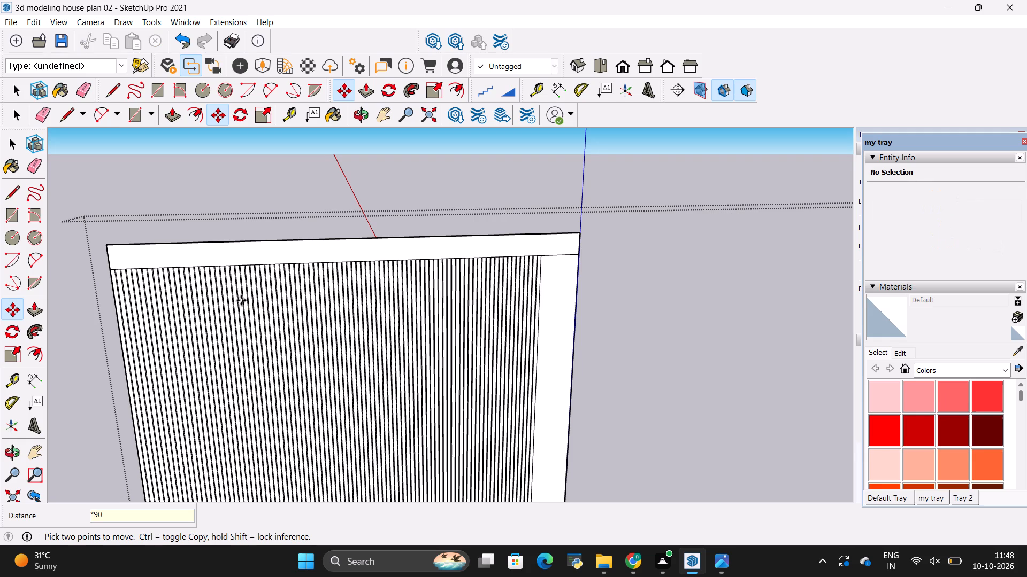
Set the strip array to 98 copies so the slats span the wall panel's full width, and clear the selection.
key("shift+asterisk")
key("9")
key("8")
key("Return")
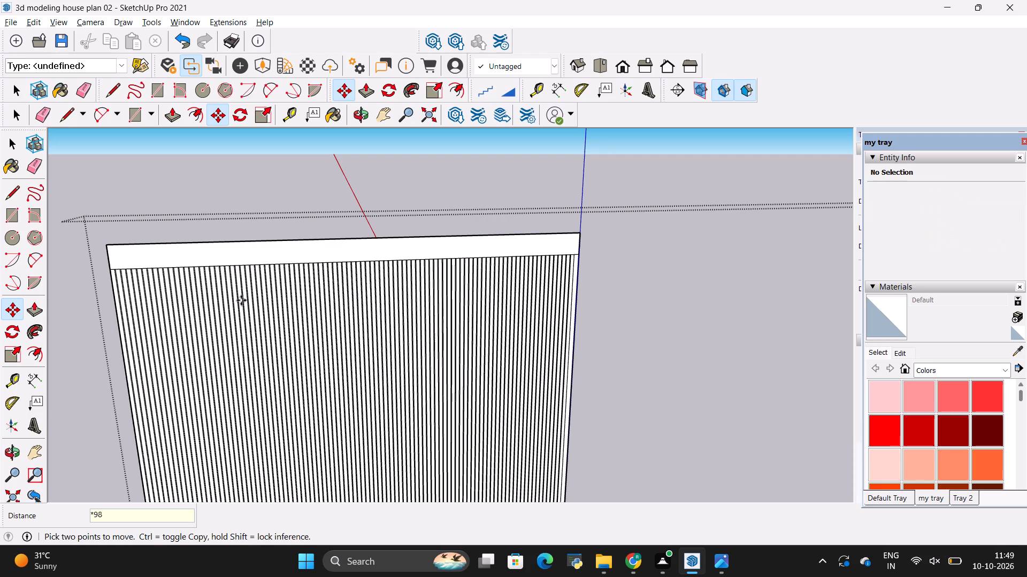
scroll(656, 378, "up", 3)
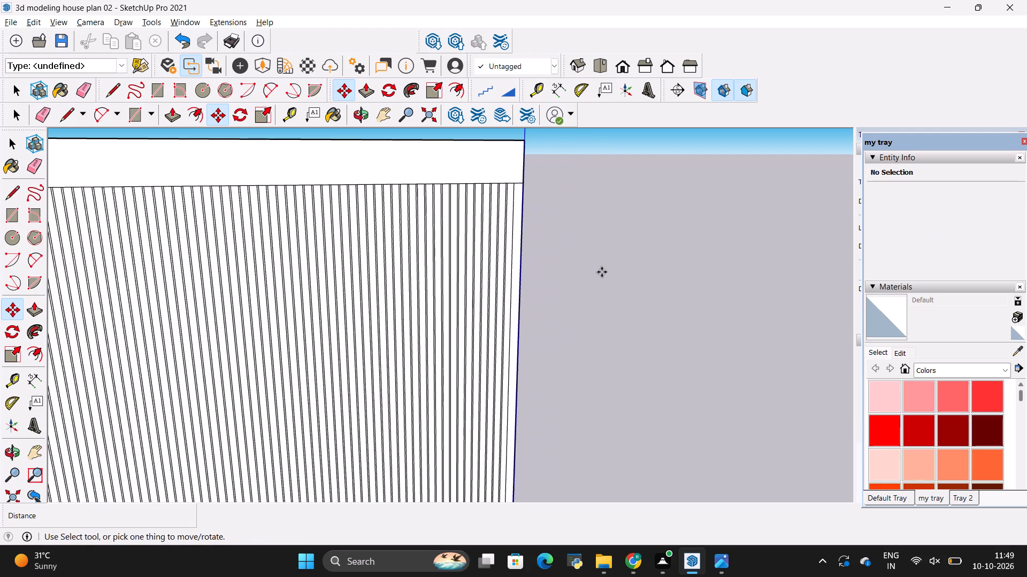
scroll(602, 271, "down", 11)
middle_click_drag(605, 360, 550, 361)
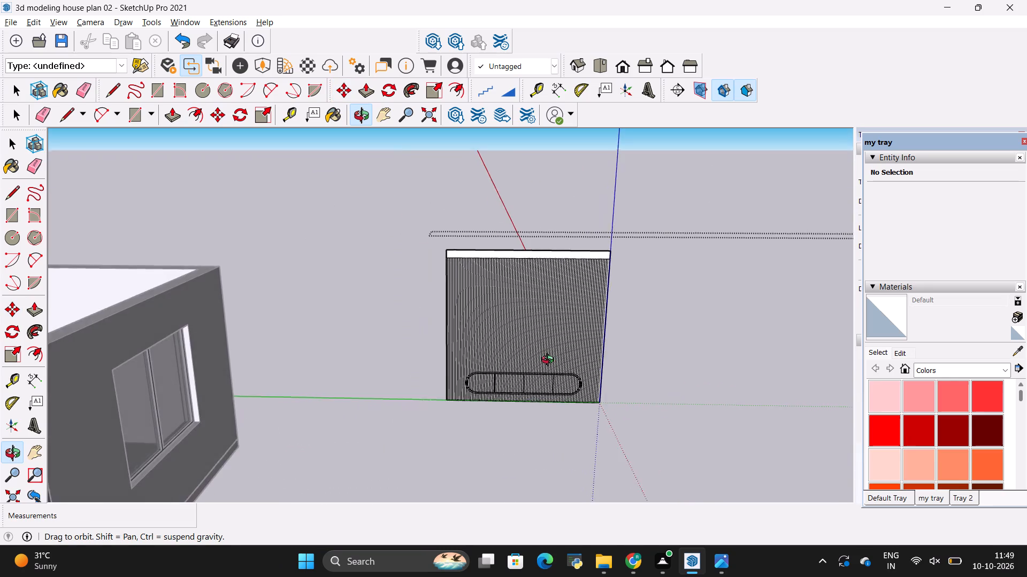
middle_click_drag(550, 361, 540, 339)
key("space")
left_click(639, 329)
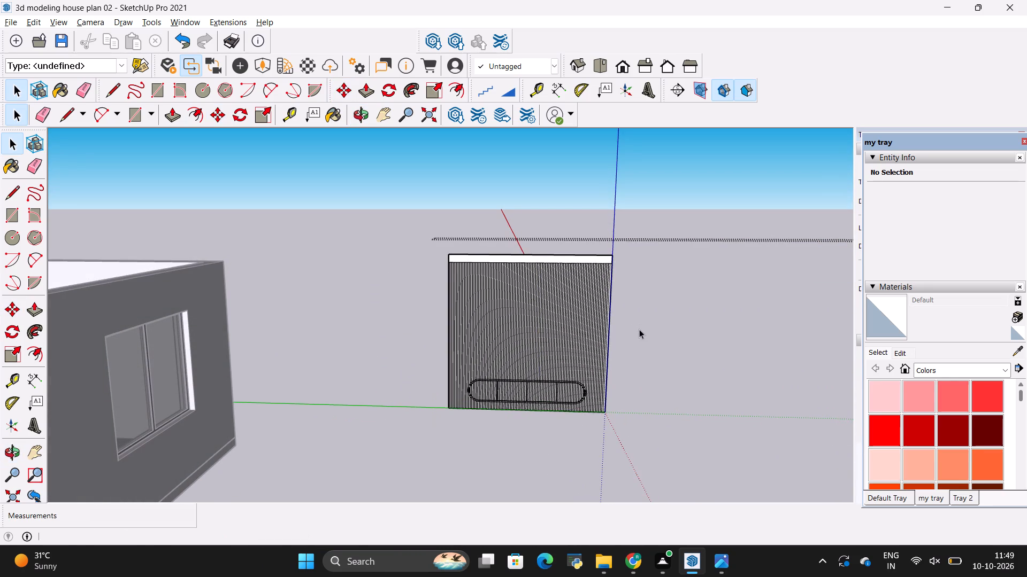
Erase the slat lines crossing the straight part of the cabinet's left rounded end door, up to the first divider.
scroll(536, 395, "up", 19)
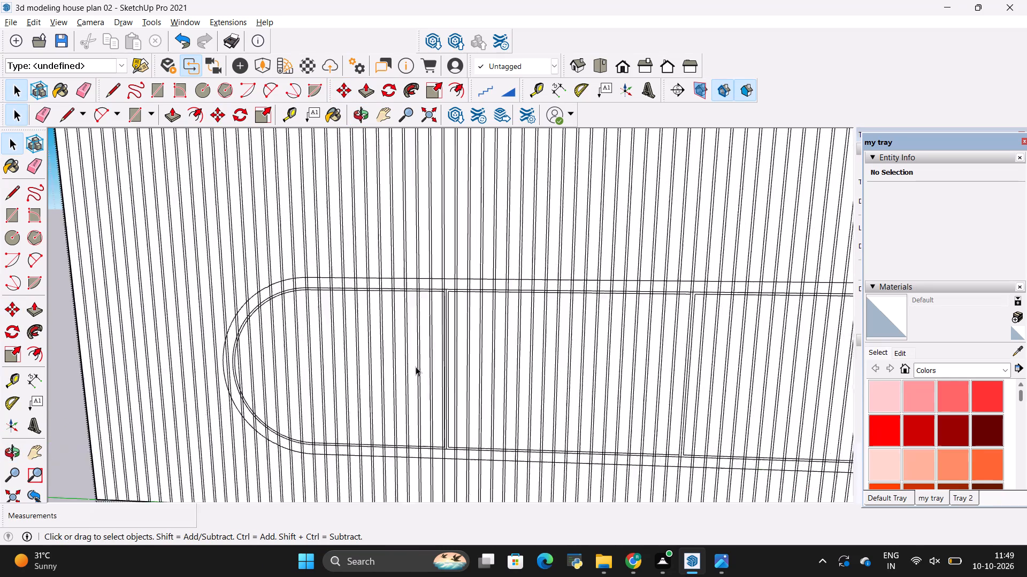
scroll(416, 367, "up", 4)
middle_click_drag(310, 360, 377, 368)
key("e")
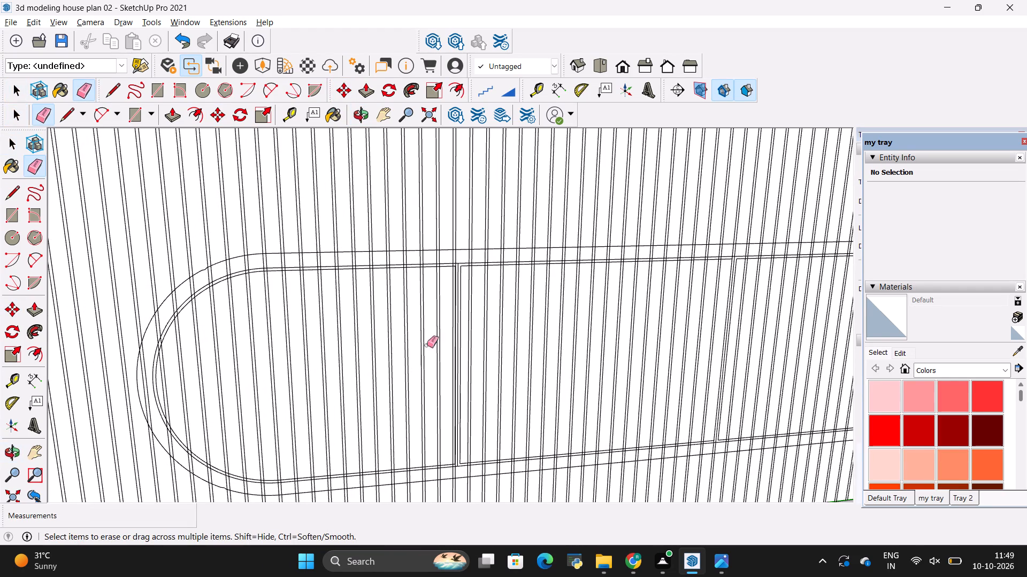
scroll(451, 316, "up", 3)
left_click_drag(447, 312, 236, 325)
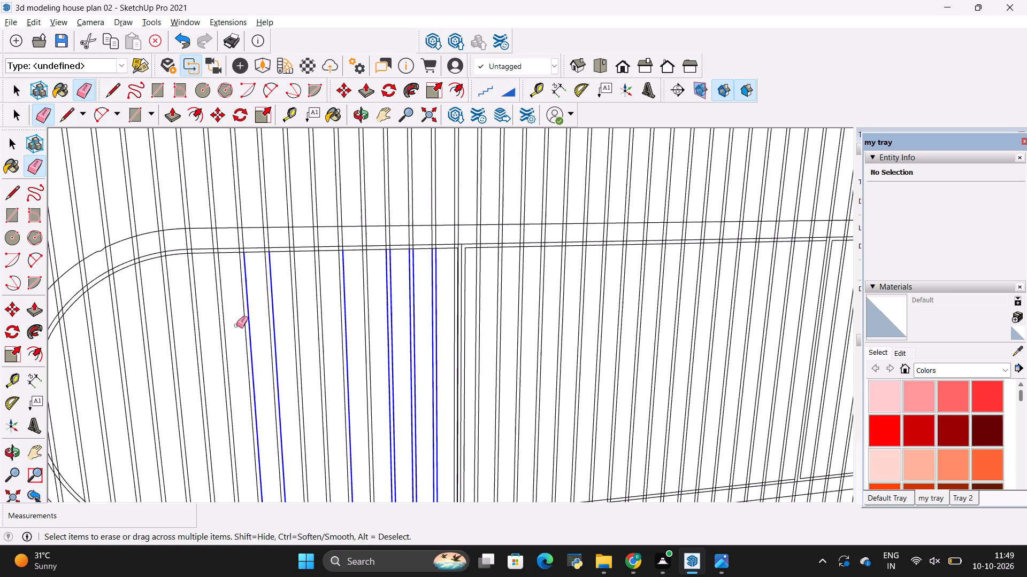
left_click_drag(236, 325, 157, 327)
scroll(549, 221, "down", 4)
left_click_drag(458, 276, 350, 287)
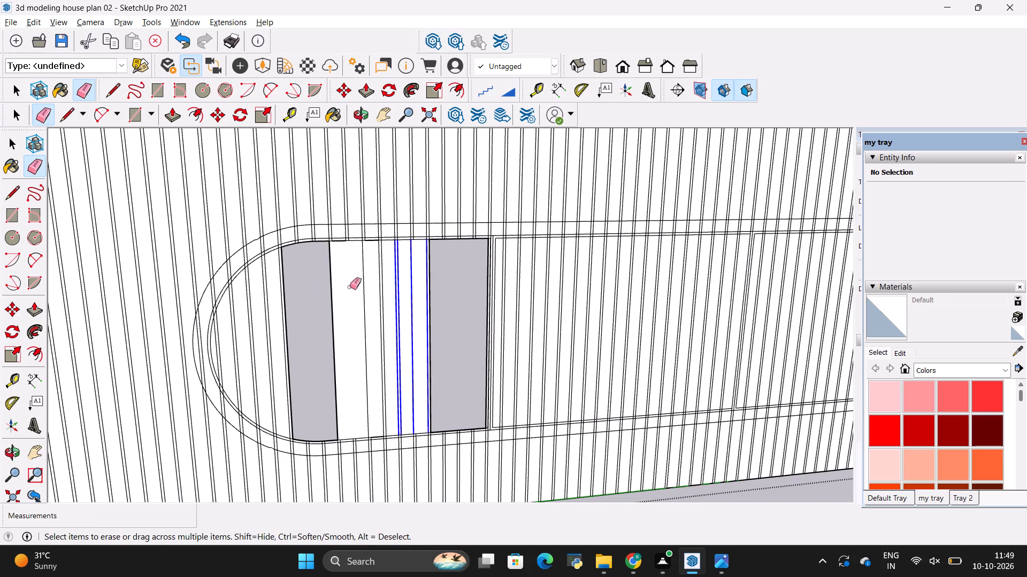
left_click_drag(350, 287, 295, 292)
left_click_drag(449, 291, 335, 295)
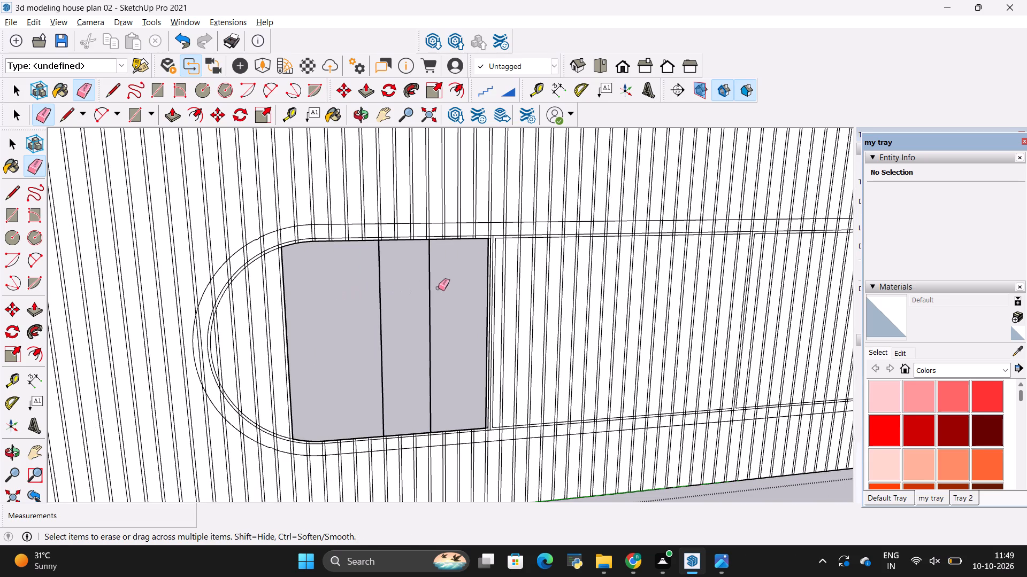
left_click_drag(449, 288, 352, 288)
Erase the remaining slat lines in the same end door, including those within its curved end.
left_click_drag(397, 279, 234, 307)
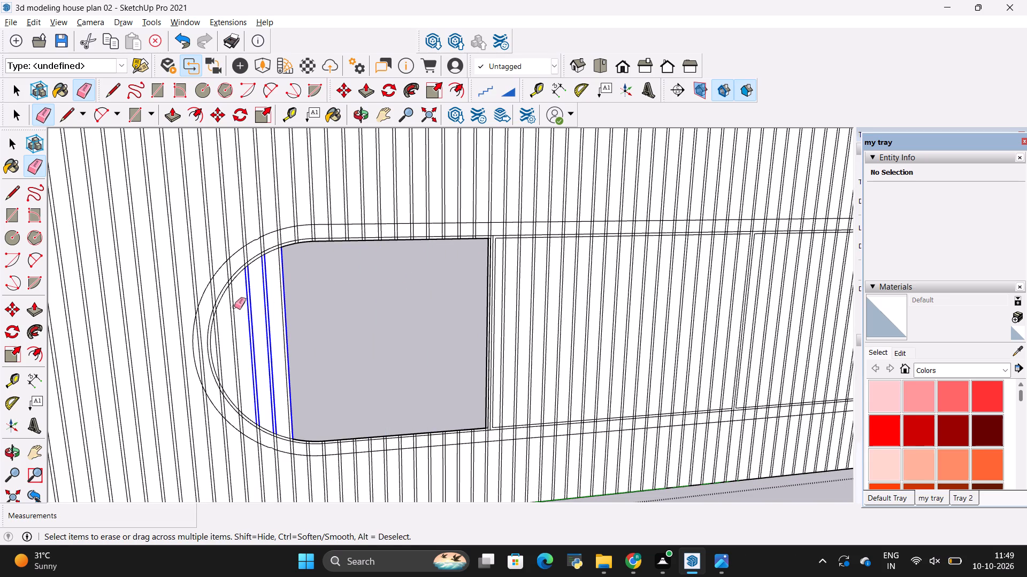
left_click_drag(234, 307, 232, 308)
left_click_drag(281, 301, 272, 311)
scroll(420, 279, "down", 7)
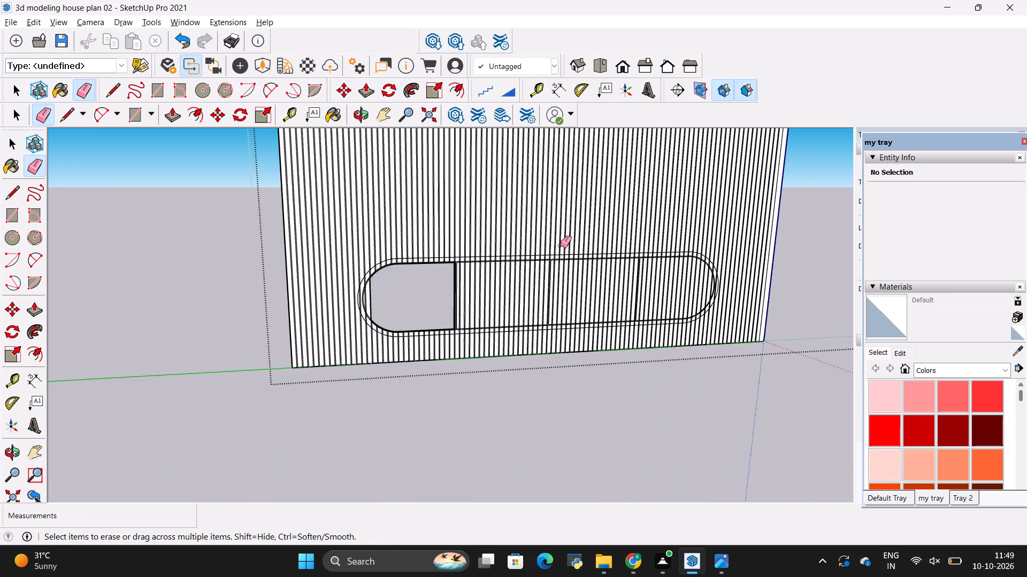
scroll(359, 315, "up", 14)
left_click_drag(378, 271, 346, 271)
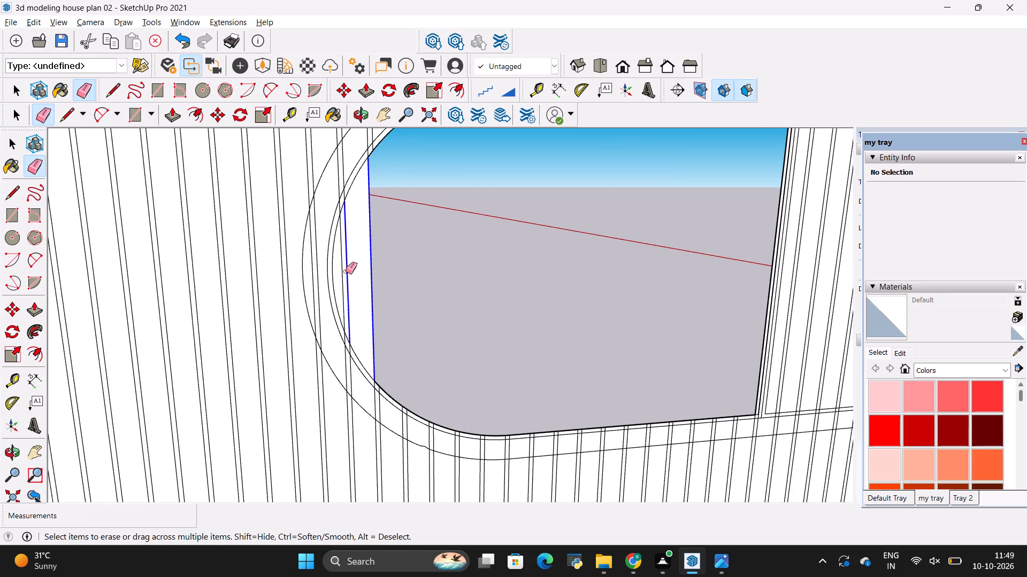
left_click_drag(346, 271, 340, 274)
Examine the cleared end door and the slatted wall panel from several angles, and check them against the reference image.
scroll(390, 330, "down", 6)
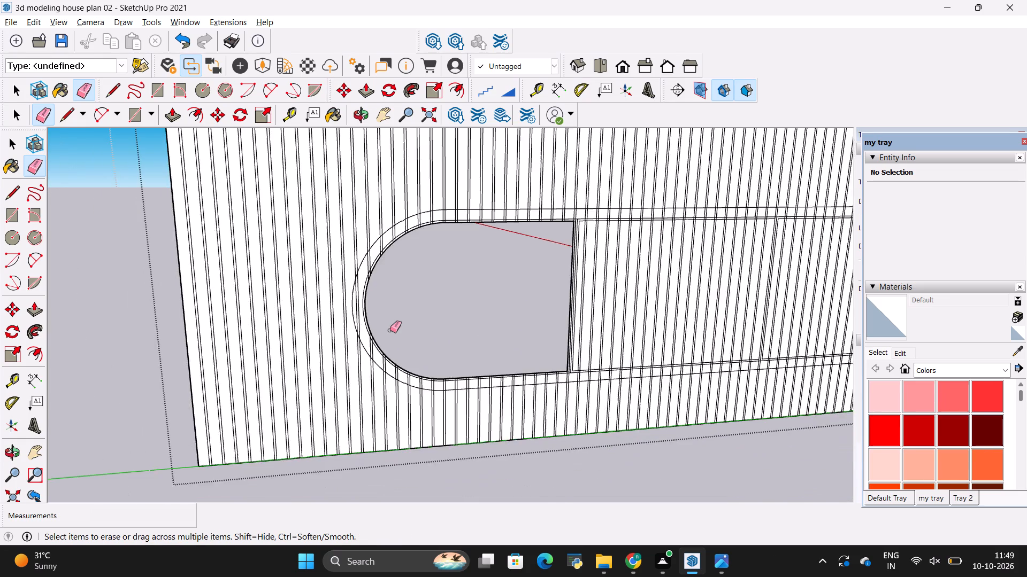
scroll(390, 330, "down", 4)
scroll(460, 304, "up", 8)
scroll(453, 302, "down", 12)
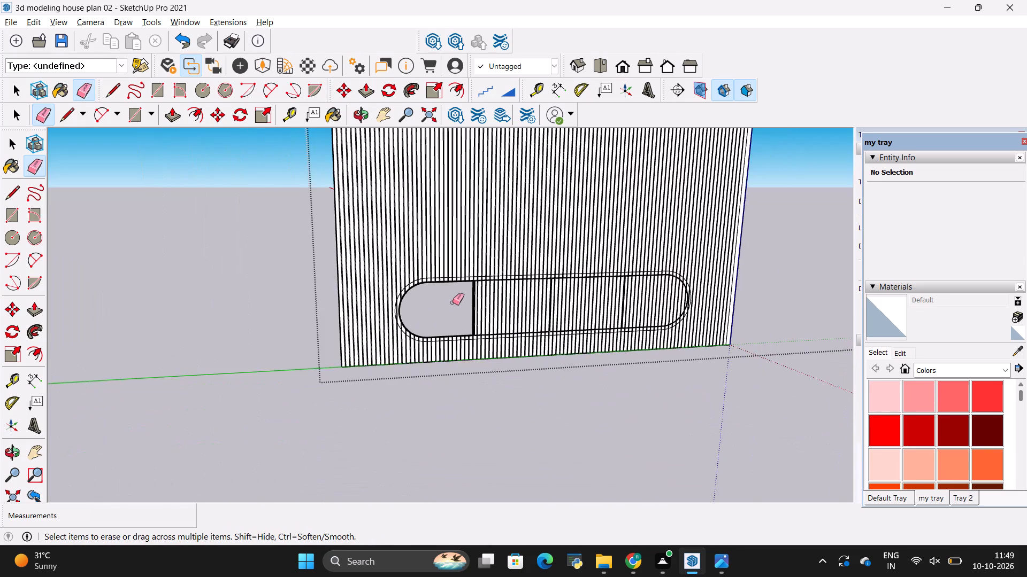
scroll(453, 302, "down", 13)
scroll(473, 210, "up", 5)
scroll(463, 327, "up", 4)
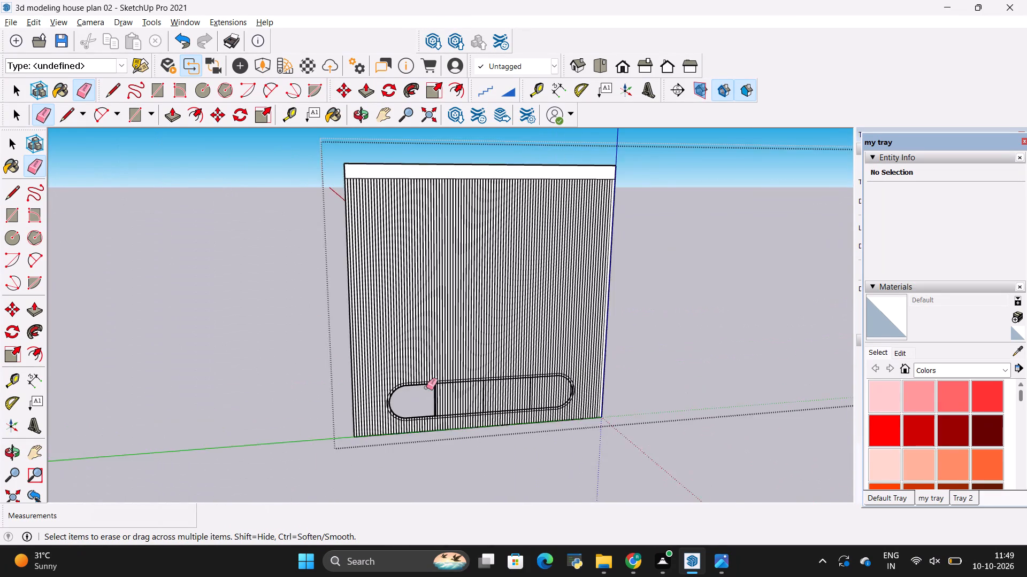
scroll(419, 413, "up", 17)
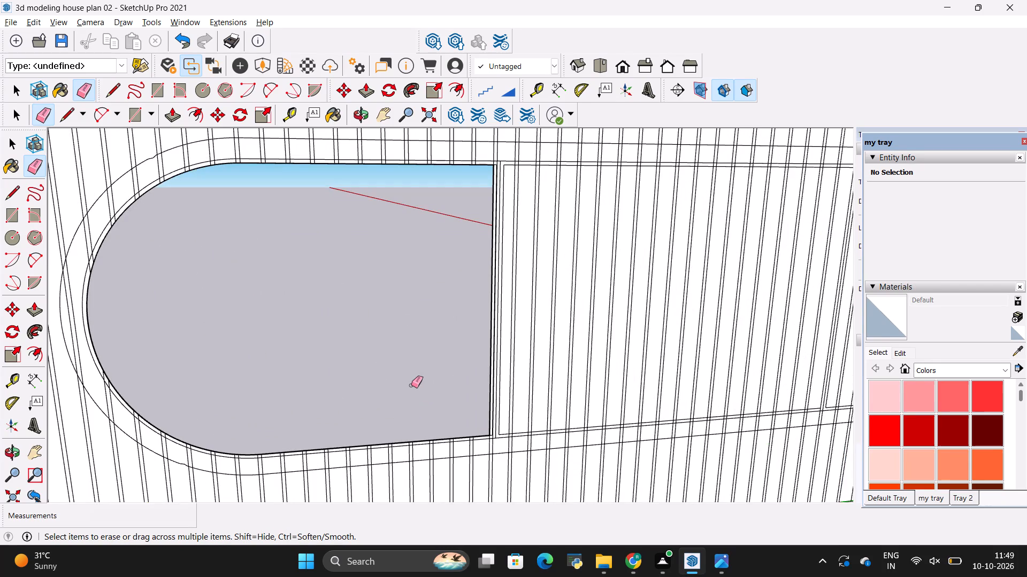
middle_click_drag(417, 392, 422, 394)
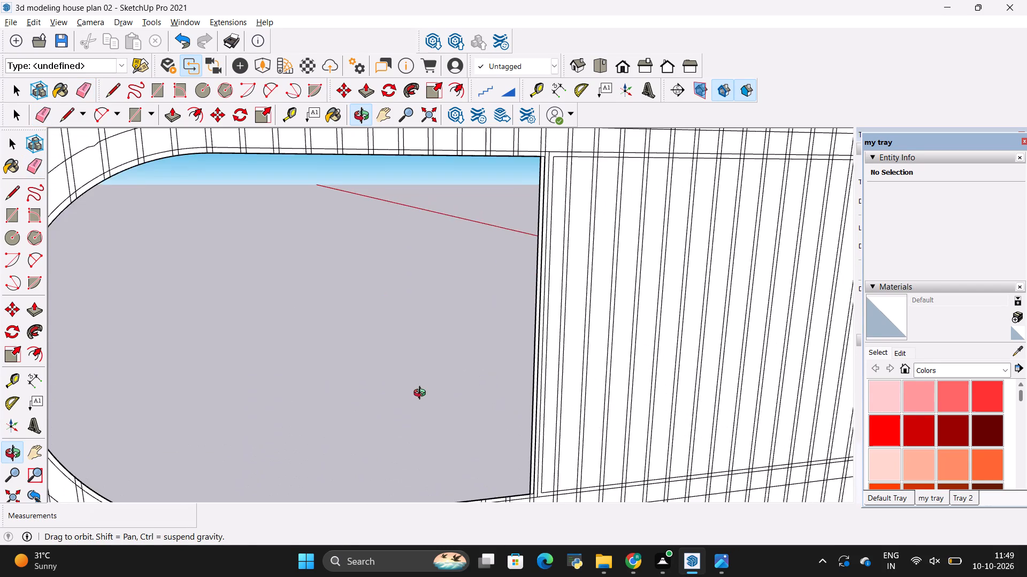
middle_click_drag(422, 394, 423, 395)
scroll(419, 374, "down", 13)
middle_click_drag(234, 349, 277, 389)
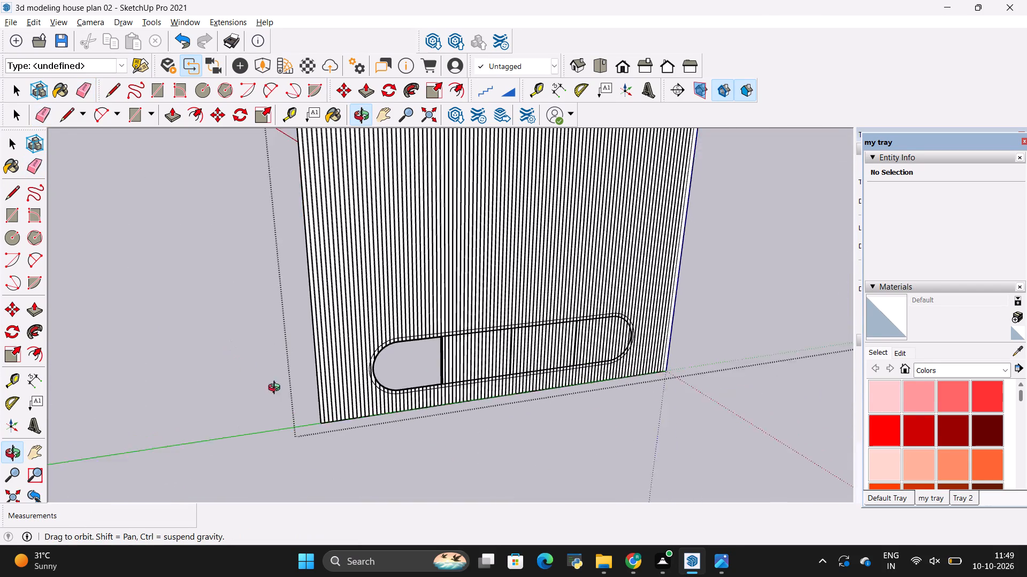
middle_click_drag(277, 389, 494, 376)
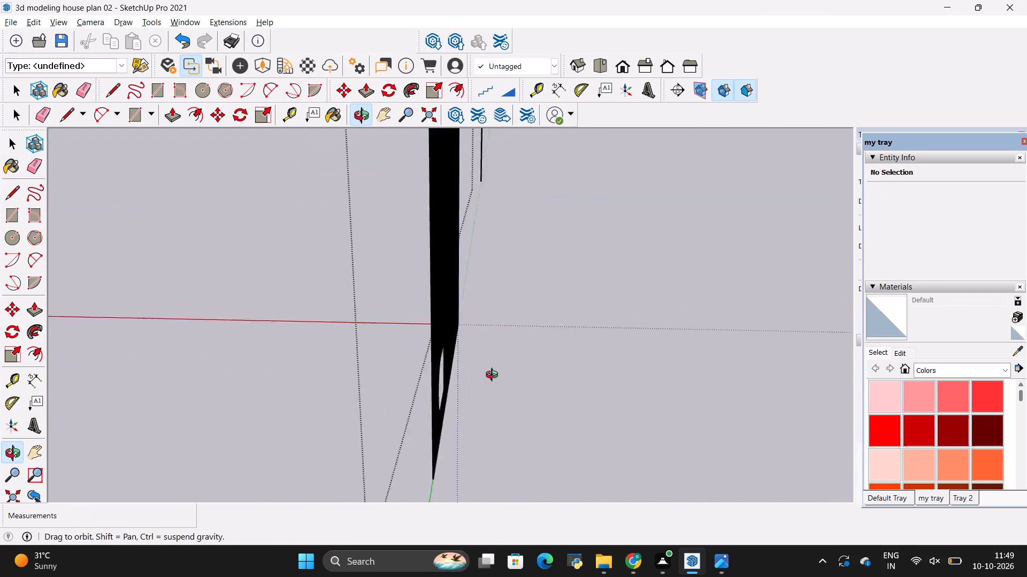
middle_click_drag(494, 376, 241, 321)
scroll(241, 321, "down", 12)
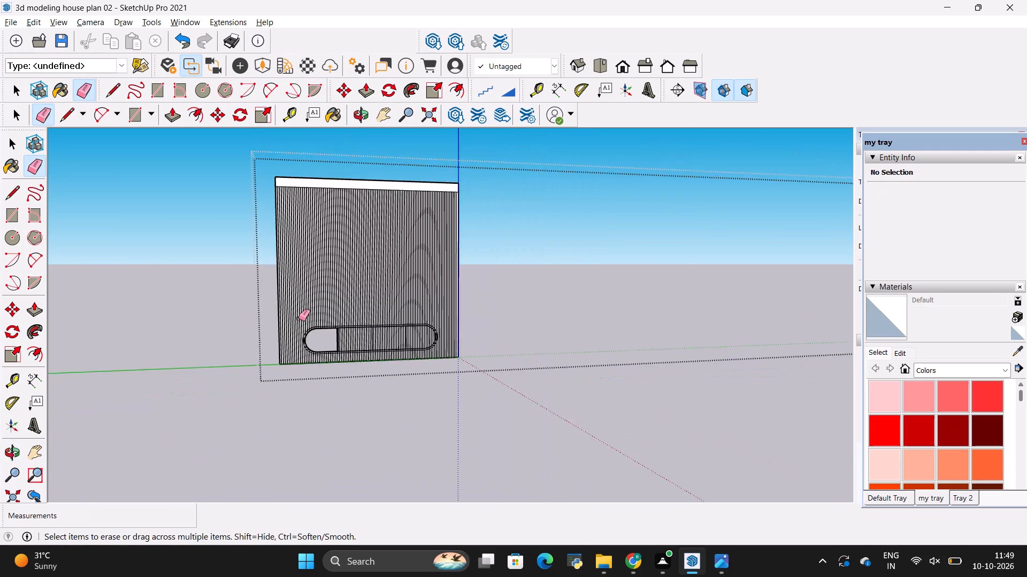
scroll(298, 318, "down", 5)
scroll(323, 297, "up", 6)
scroll(302, 154, "up", 4)
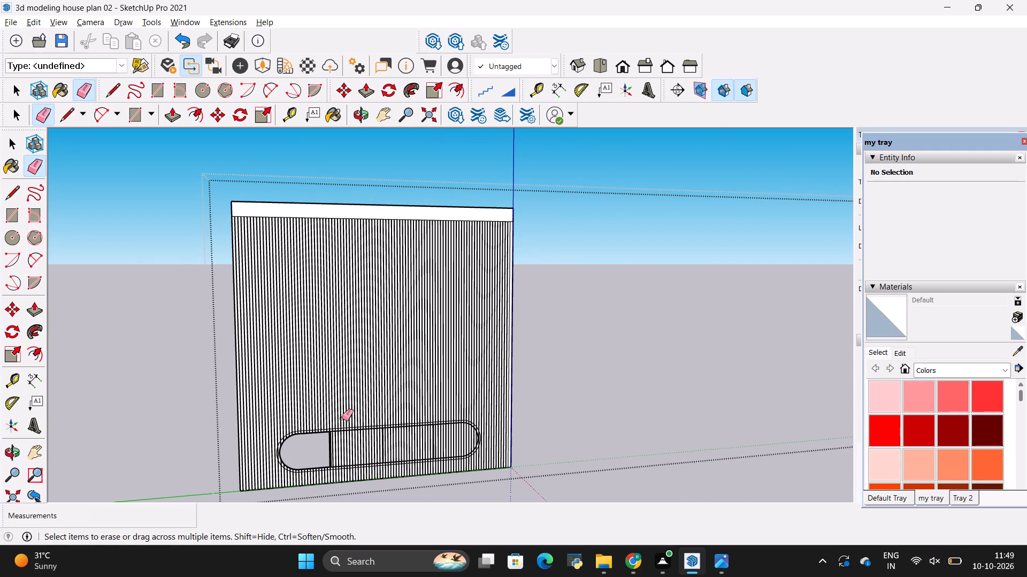
key("alt+Tab")
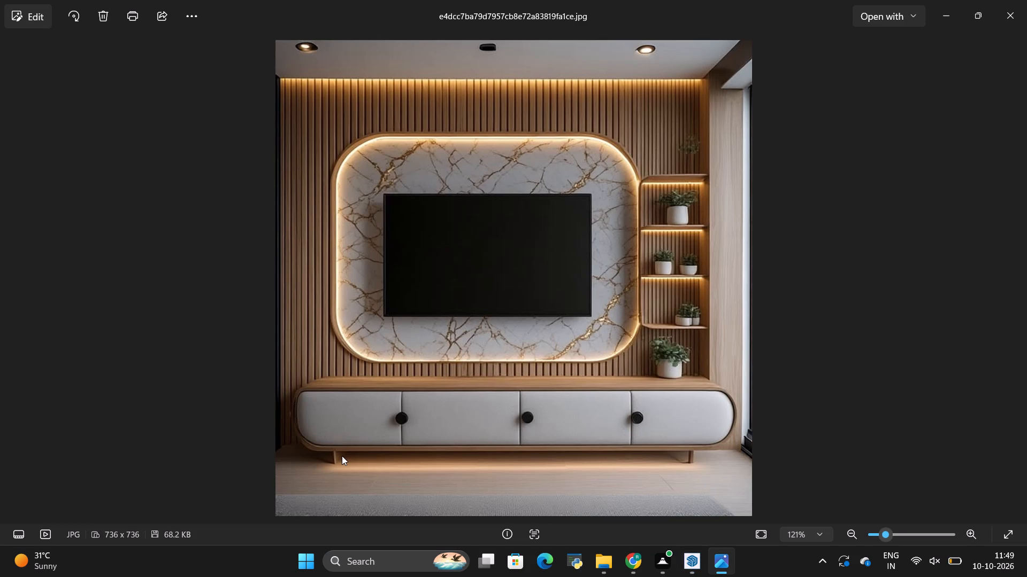
key("alt+Tab")
Examine closely the top of the first door divider, where the slat lines meet the door outlines.
scroll(313, 433, "down", 4)
scroll(312, 465, "up", 10)
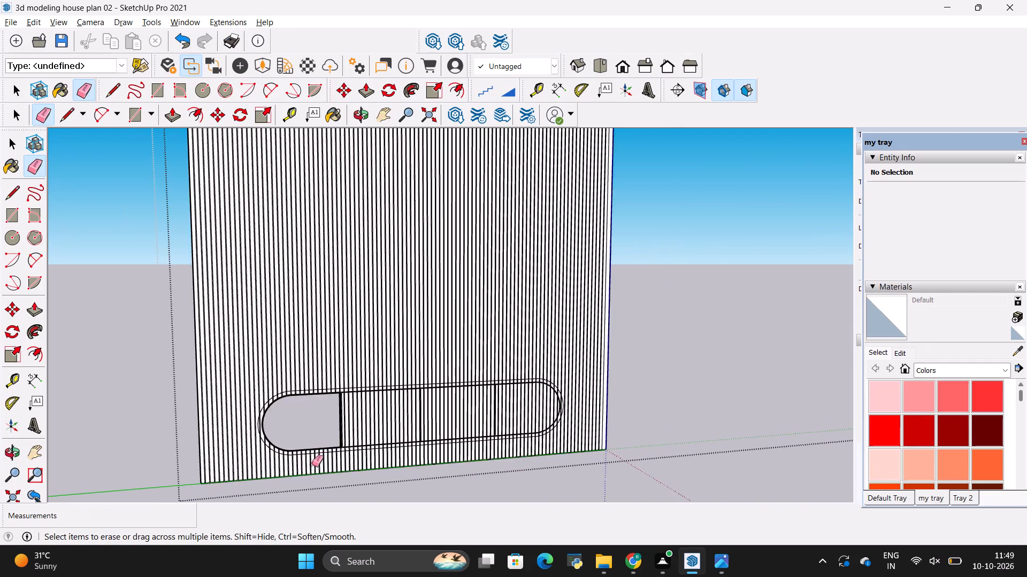
scroll(312, 464, "up", 13)
scroll(386, 258, "up", 5)
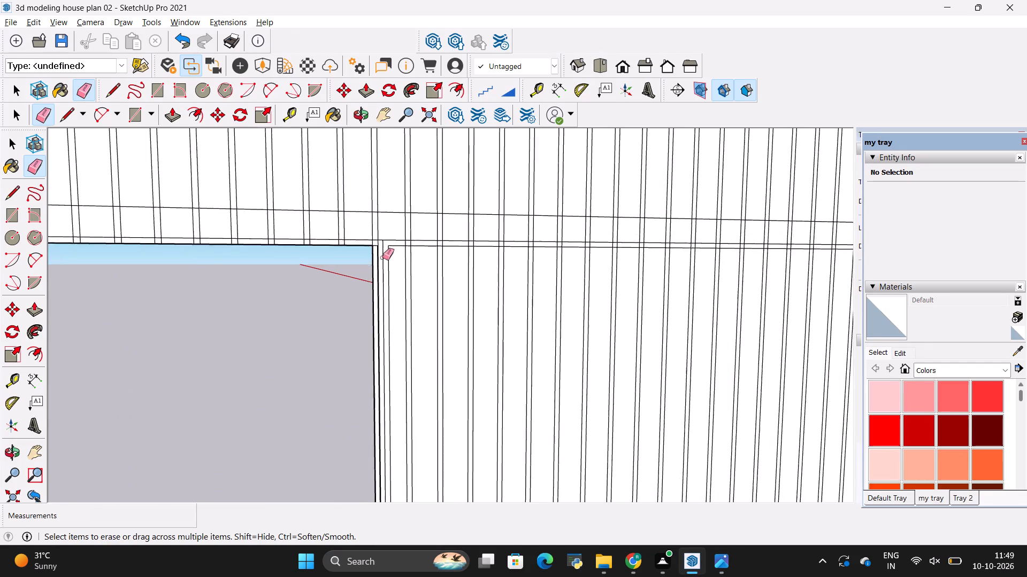
scroll(382, 258, "up", 12)
scroll(371, 253, "down", 9)
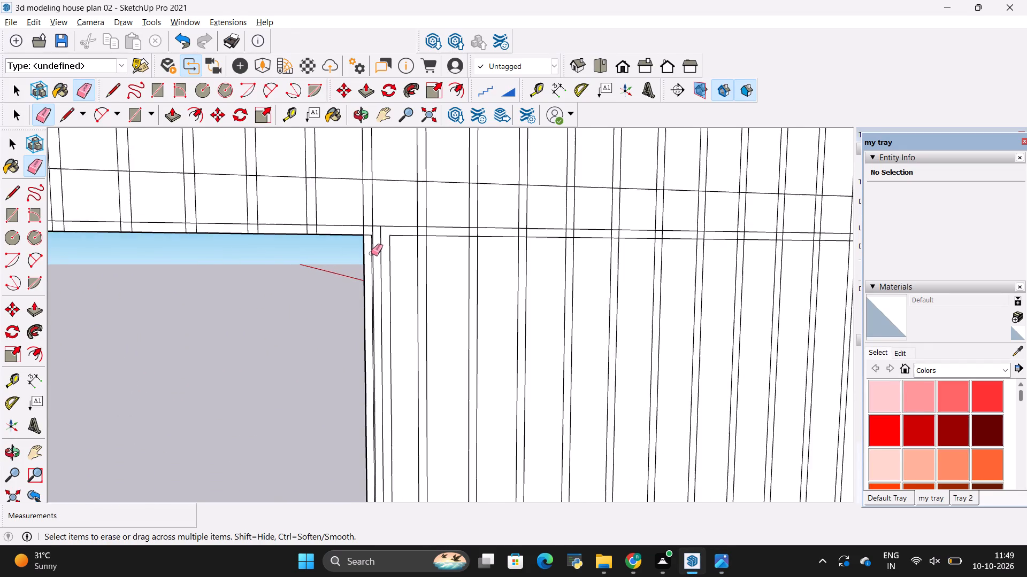
scroll(371, 253, "down", 5)
scroll(377, 241, "up", 8)
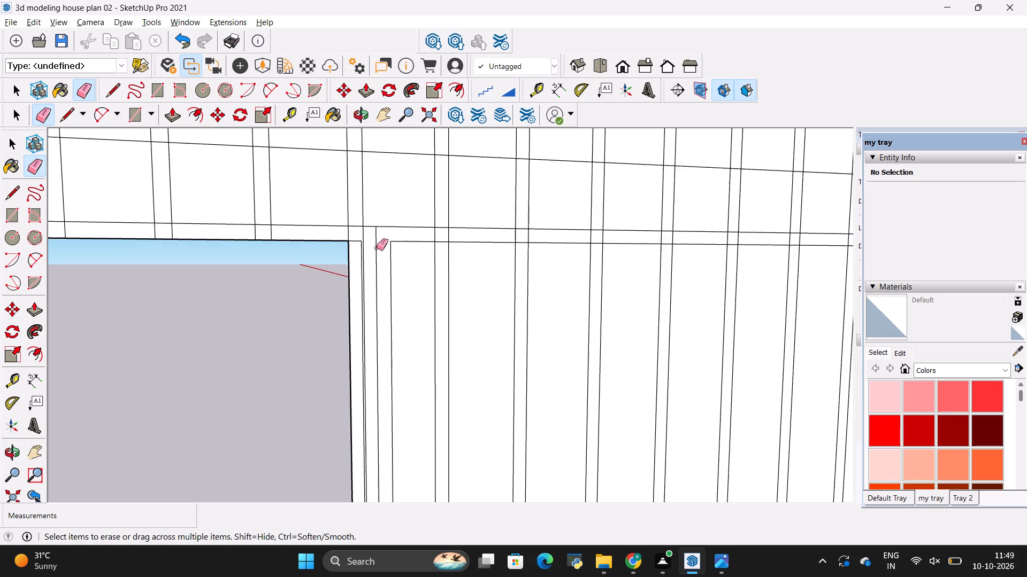
scroll(377, 248, "up", 14)
scroll(310, 269, "down", 7)
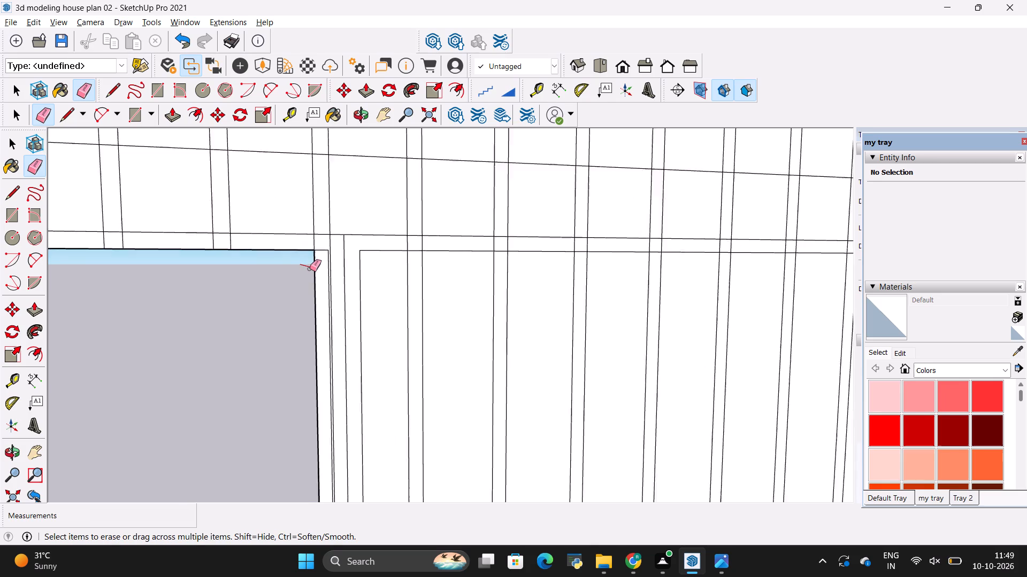
Examine the junction at the first door divider's top and the slatted wall panel as a whole.
scroll(310, 269, "down", 15)
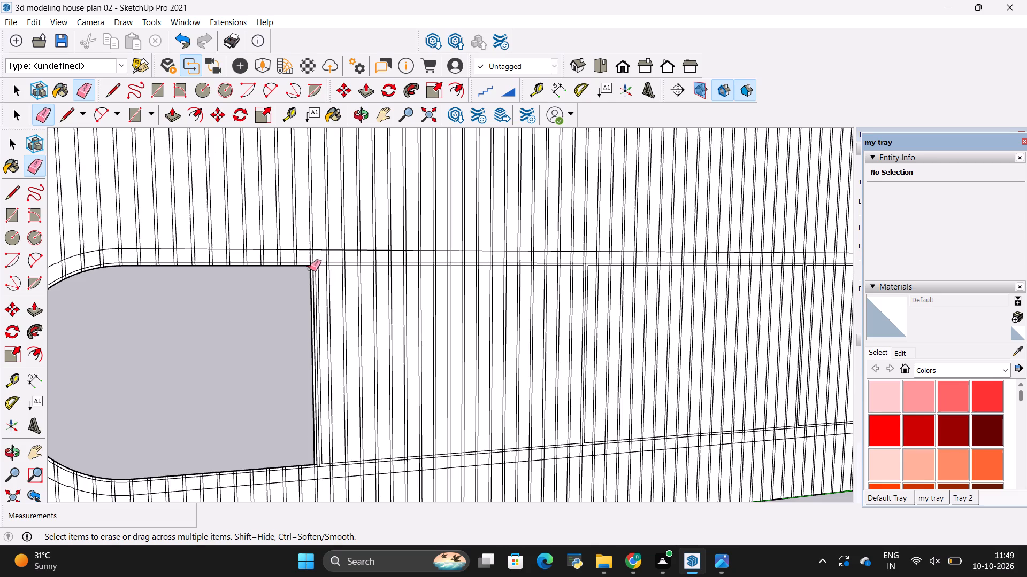
scroll(326, 273, "up", 9)
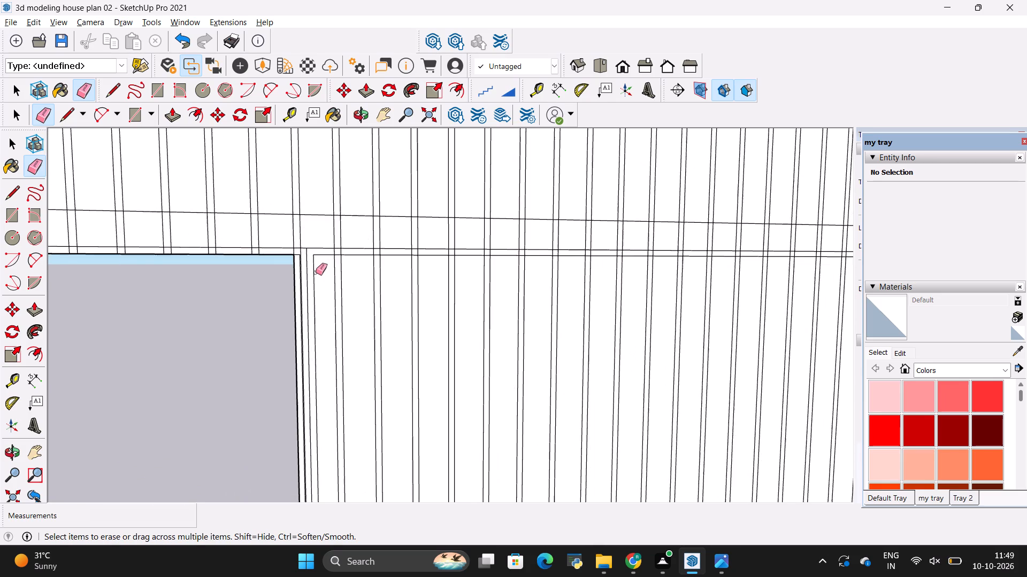
scroll(316, 272, "up", 7)
scroll(316, 272, "down", 4)
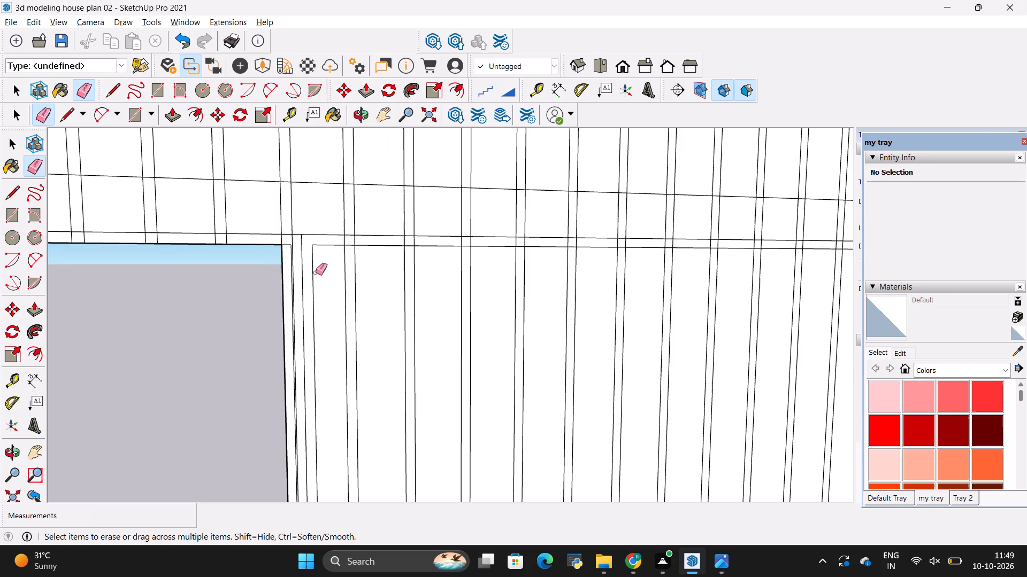
scroll(316, 272, "down", 20)
scroll(316, 272, "down", 5)
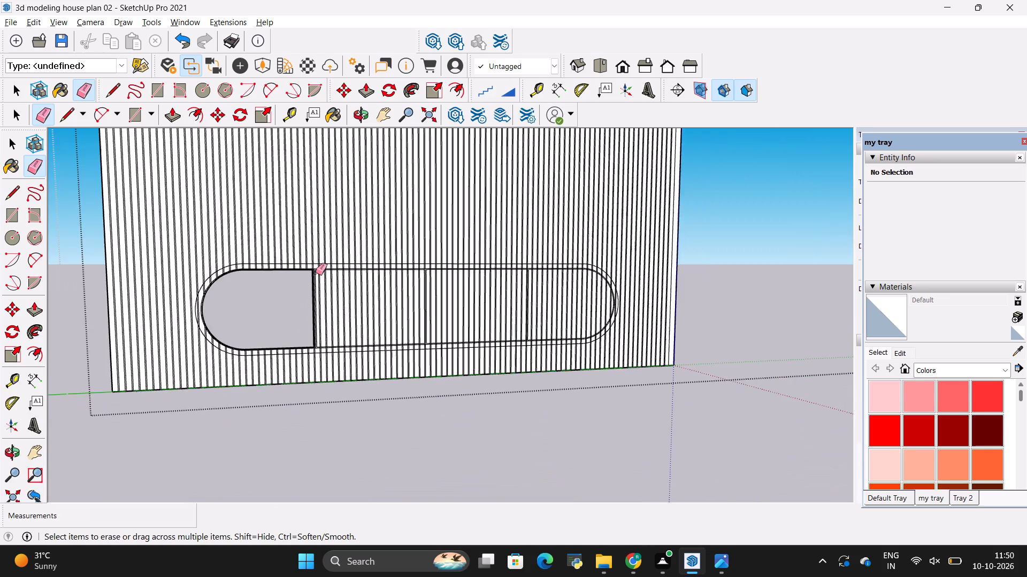
scroll(316, 272, "down", 15)
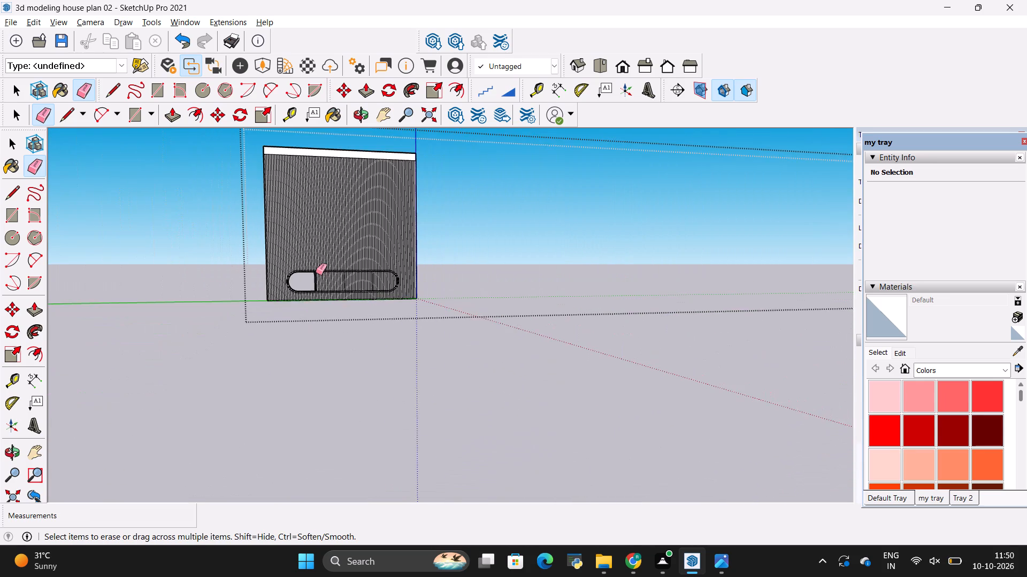
scroll(362, 187, "up", 4)
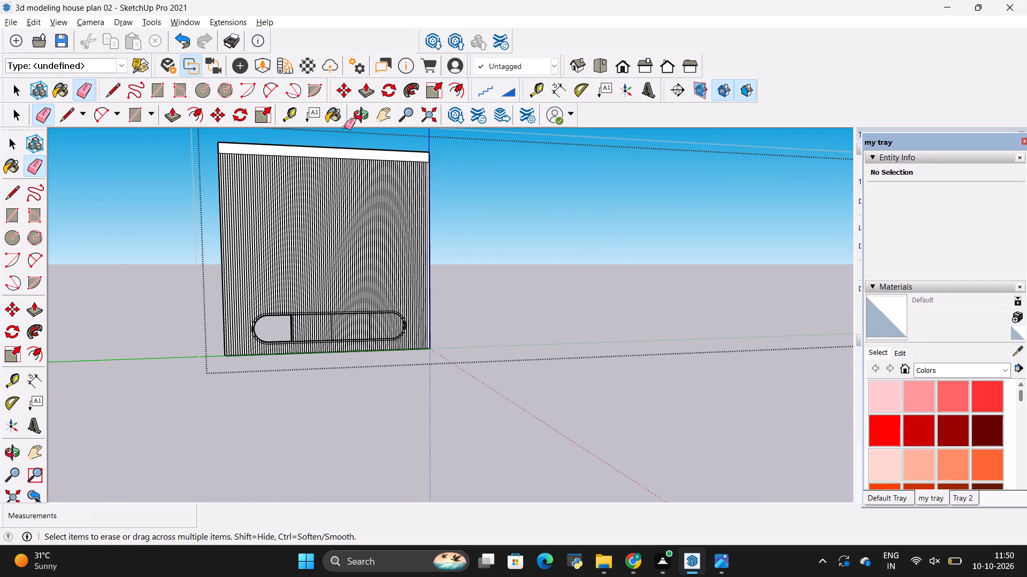
scroll(347, 141, "up", 9)
scroll(367, 174, "down", 5)
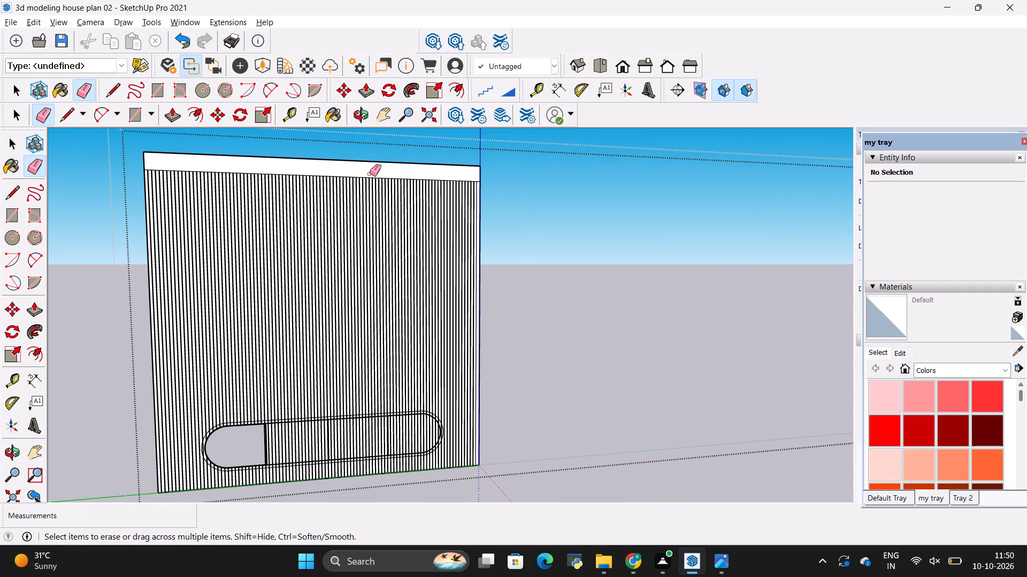
Undo the recent edits back past the slat array, to the panel whose cabinet has only its middle divider.
key("alt+BackSpace")
key("alt+BackSpace")
key("alt+BackSpace")
key("alt+BackSpace")
key("alt+BackSpace")
key("alt+BackSpace")
key("alt+BackSpace")
key("alt+BackSpace")
key("alt+BackSpace")
key("alt+BackSpace")
key("alt+BackSpace")
key("alt+BackSpace")
key("alt+BackSpace")
key("alt+BackSpace")
key("alt+BackSpace")
key("alt+BackSpace")
key("alt+BackSpace")
key("alt+BackSpace")
key("alt+BackSpace")
key("alt+BackSpace")
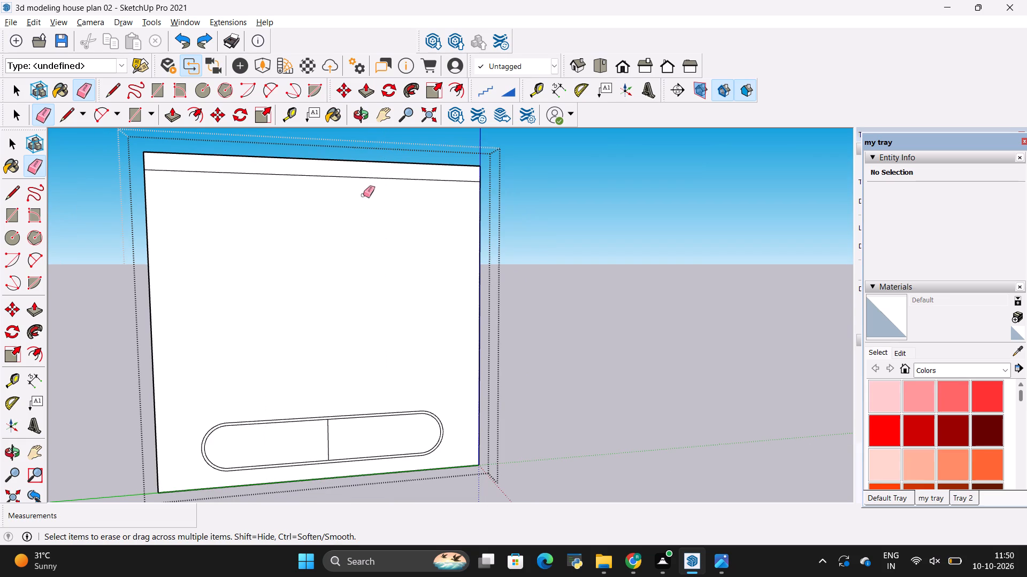
Redo the edits up to the four-door cabinet dividers and the full-width slat array.
scroll(363, 234, "down", 4)
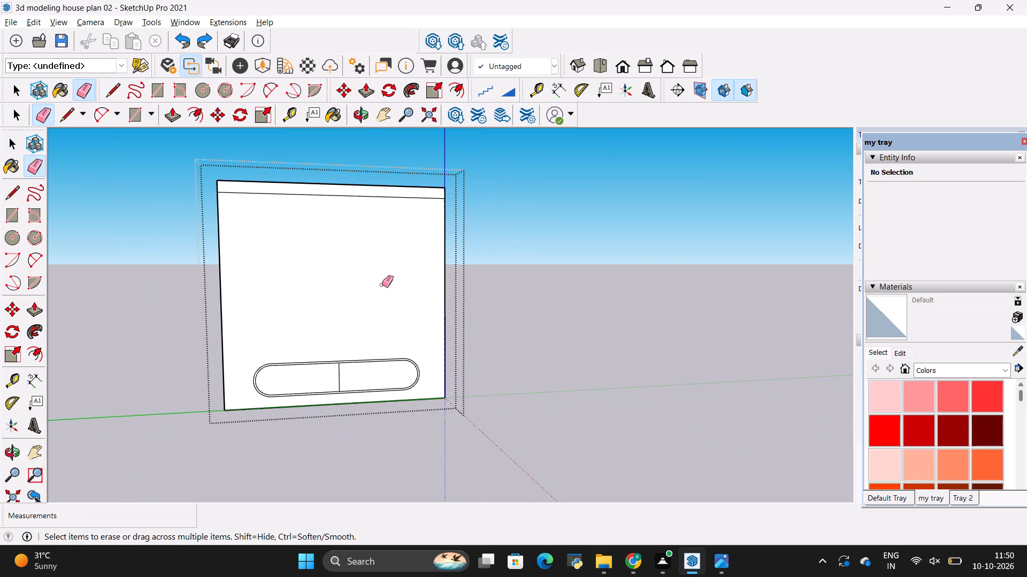
key("ctrl+y")
key("ctrl+y")
key("ctrl+y")
key("ctrl+y")
key("ctrl+y")
key("ctrl+y")
key("ctrl+y")
key("ctrl+y")
key("ctrl+y")
key("ctrl+y")
key("ctrl+y")
key("ctrl+y")
key("ctrl+y")
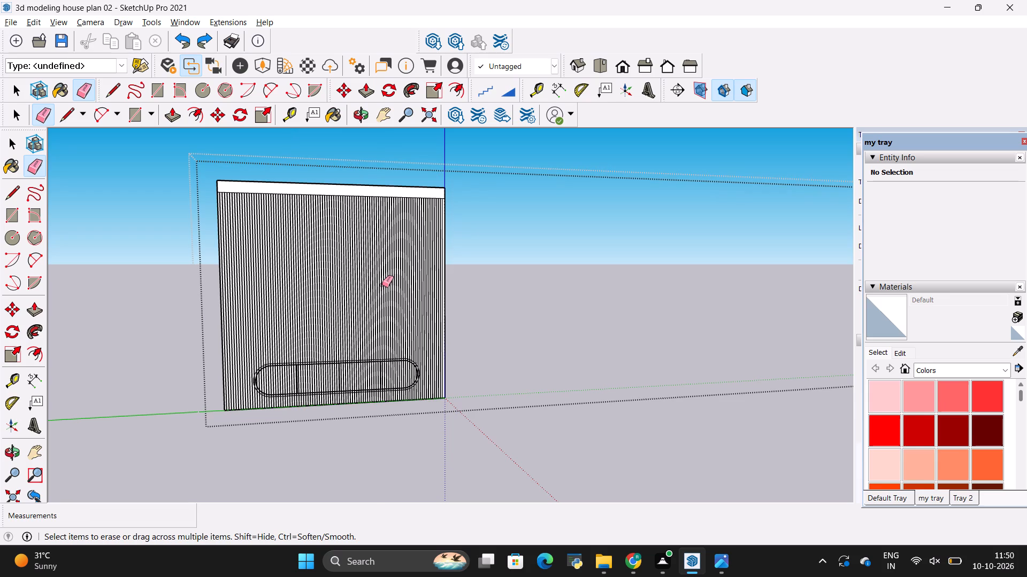
Undo the slat array, going back to the single slat strip at the wall panel's left edge.
key("BackSpace")
key("BackSpace")
key("BackSpace")
key("BackSpace")
key("BackSpace")
key("BackSpace")
key("BackSpace")
key("BackSpace")
key("BackSpace")
key("BackSpace")
key("BackSpace")
key("BackSpace")
key("alt+BackSpace")
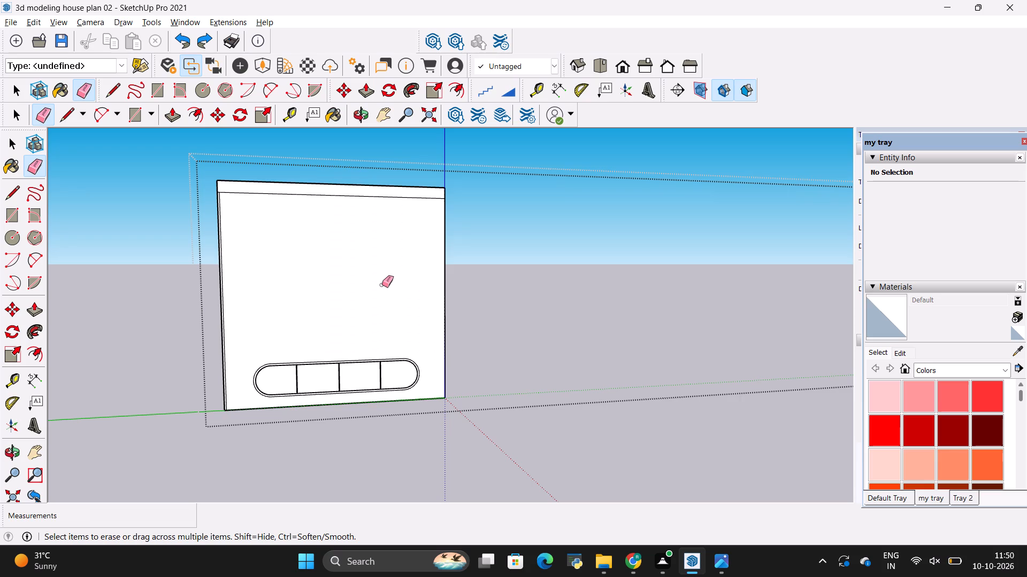
Examine the plain panel, its single slat strip and the low cabinet, and compare them with the reference image.
scroll(227, 214, "up", 13)
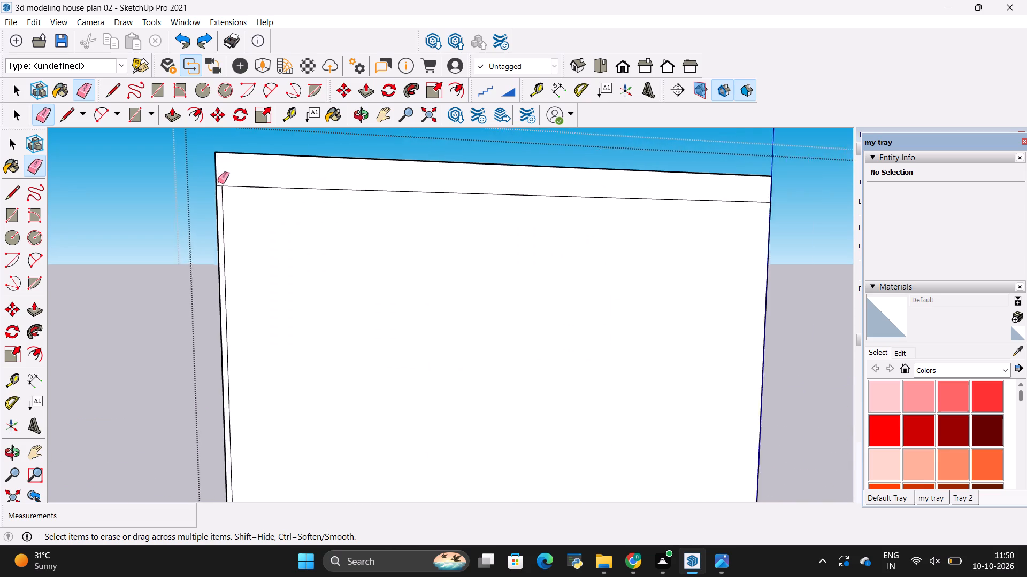
scroll(218, 181, "up", 5)
scroll(218, 185, "down", 19)
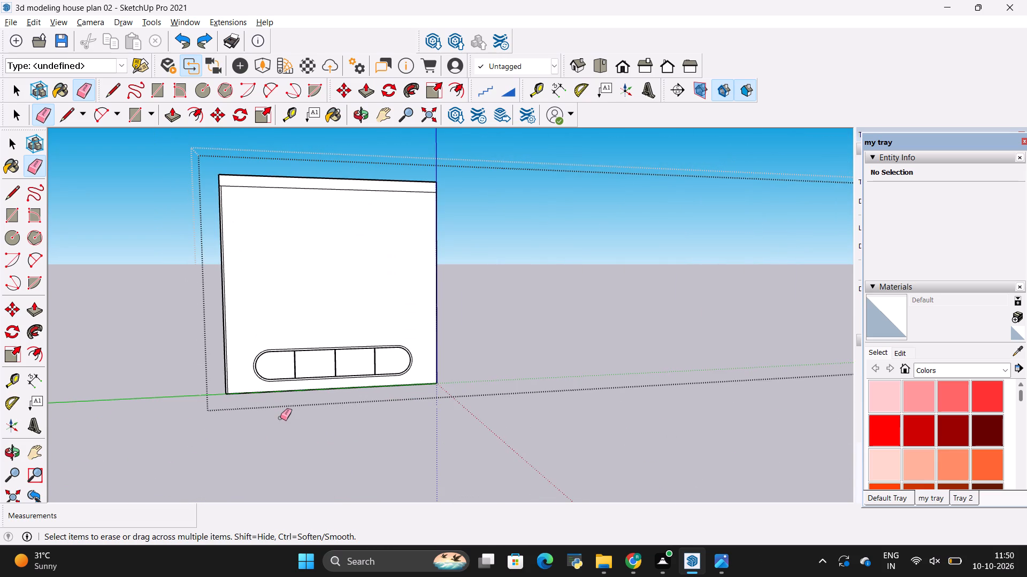
key("alt+Tab")
key("alt+Tab")
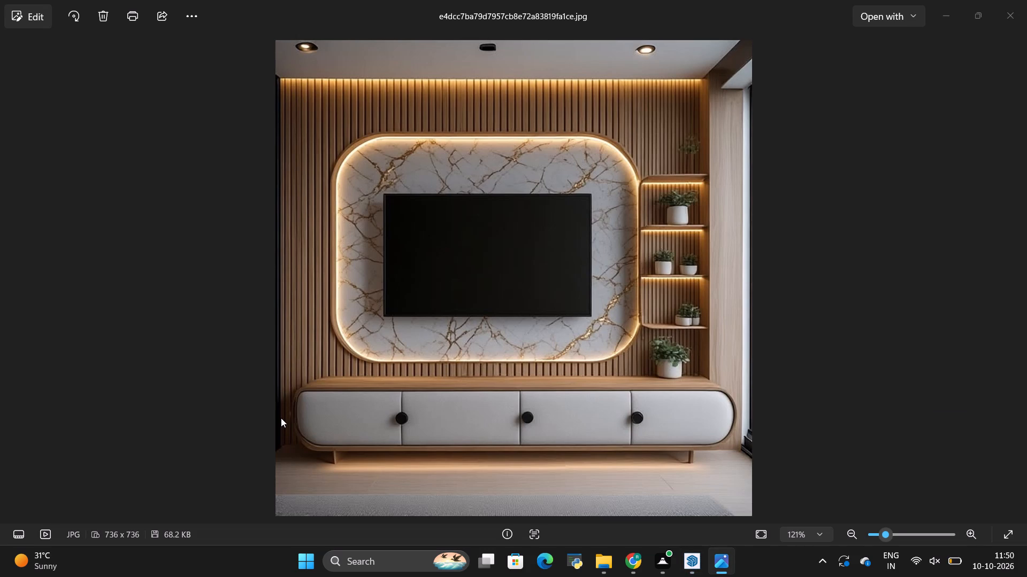
scroll(250, 352, "up", 5)
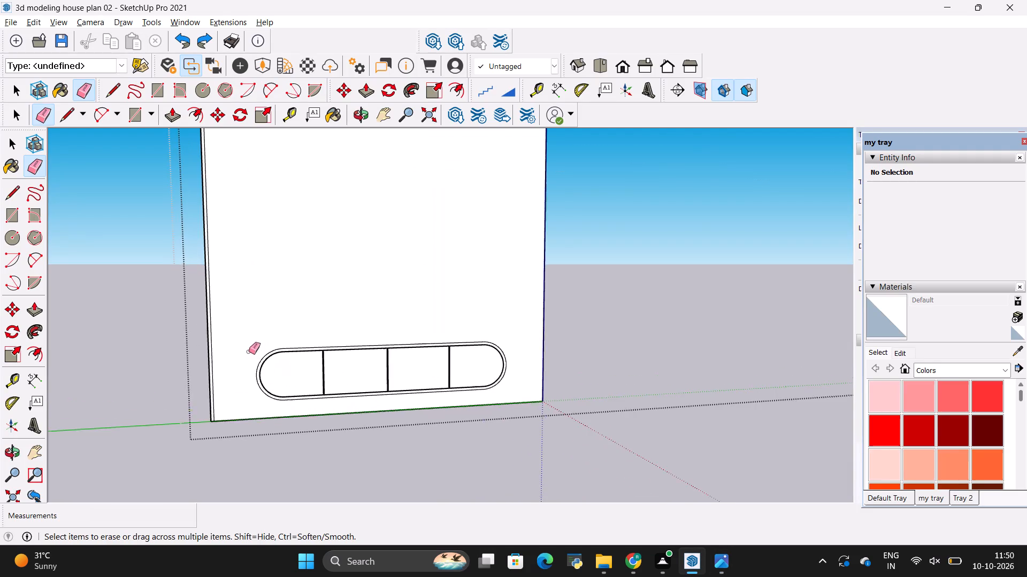
scroll(249, 352, "up", 1)
scroll(194, 331, "down", 9)
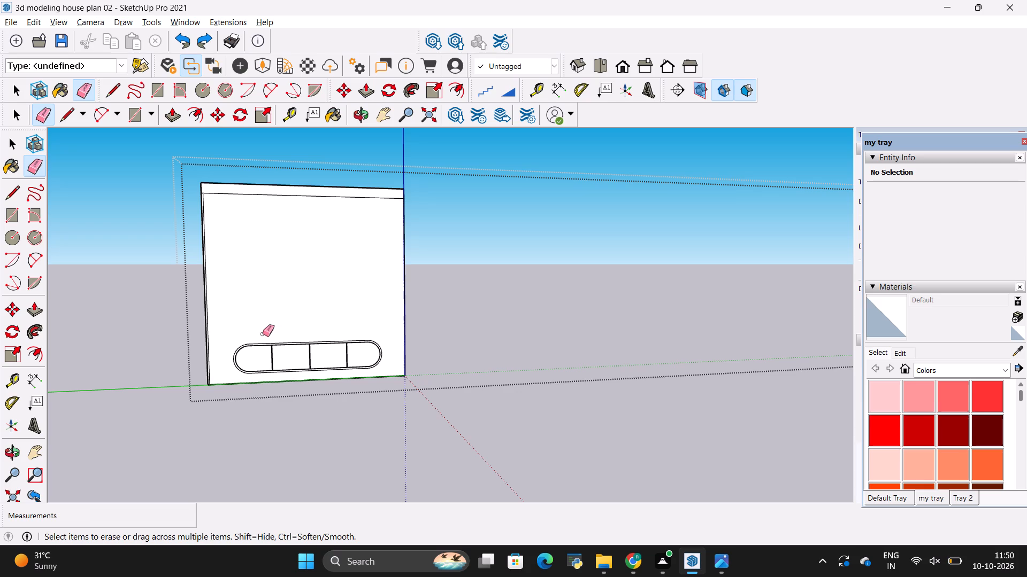
Draw a horizontal line from the right end of the cabinet's top edge to the wall panel's right edge.
scroll(243, 379, "up", 1)
key("l")
scroll(390, 326, "up", 3)
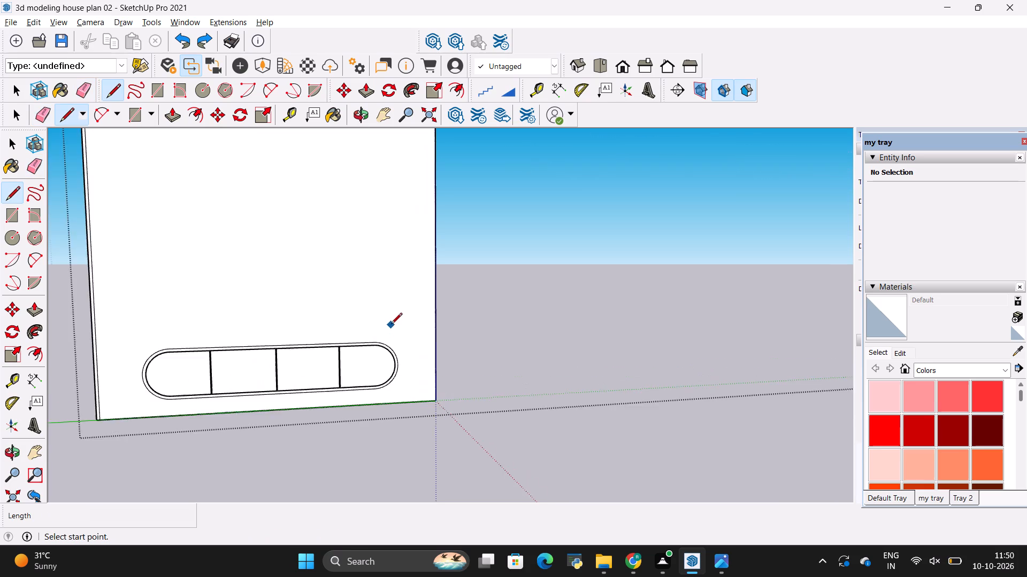
scroll(391, 325, "up", 5)
left_click(366, 346)
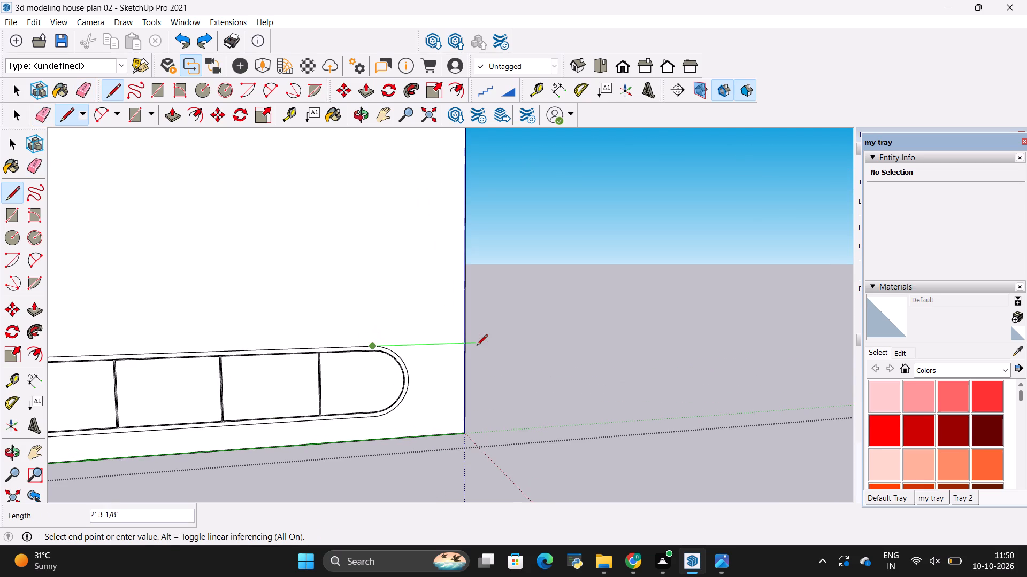
left_click(466, 346)
scroll(466, 347, "down", 6)
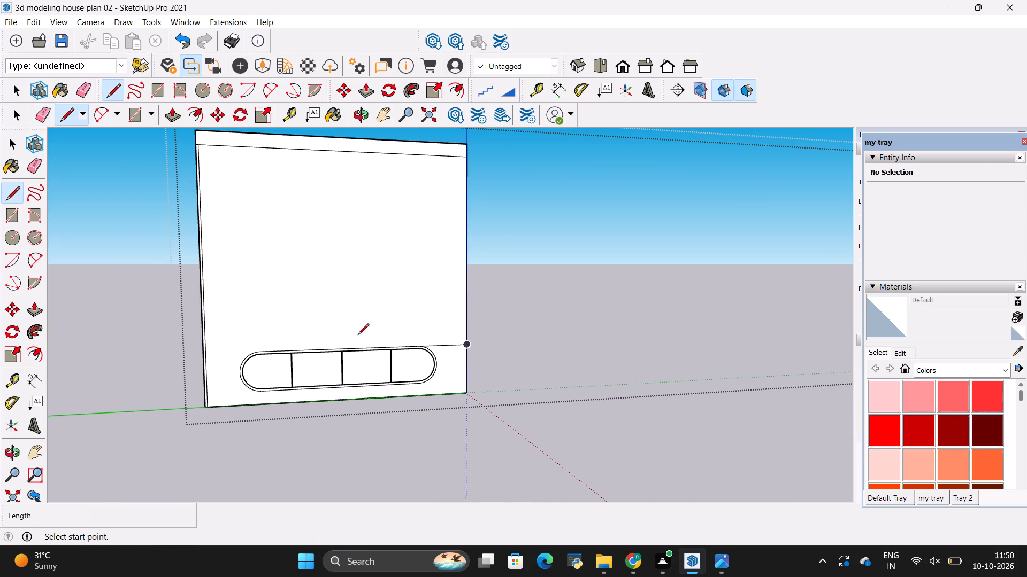
Draw a matching line from the cabinet's top edge to the slat strip at the left, splitting the panel face at cabinet-top level.
left_click(205, 357)
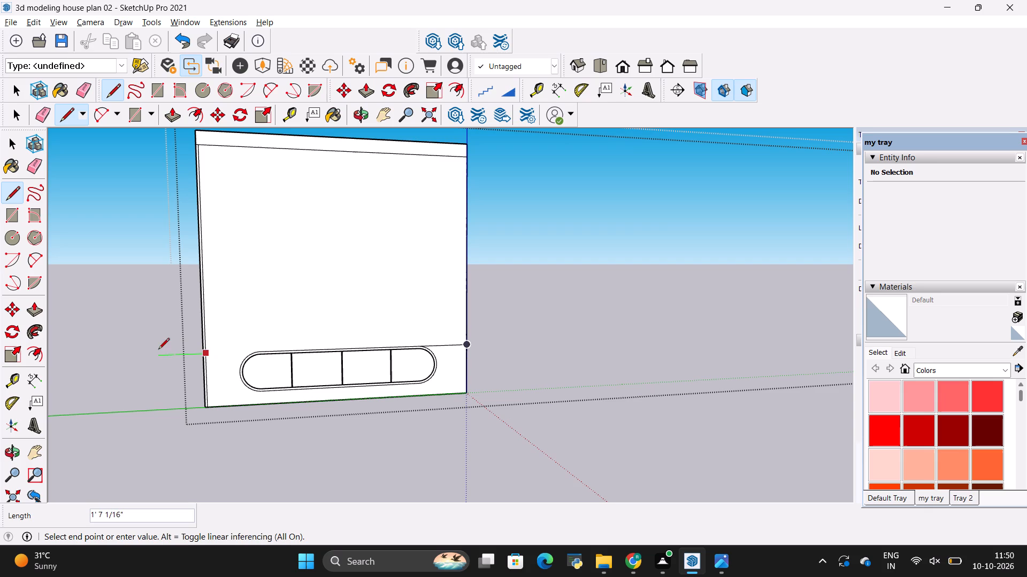
left_click(257, 356)
scroll(211, 359, "up", 1)
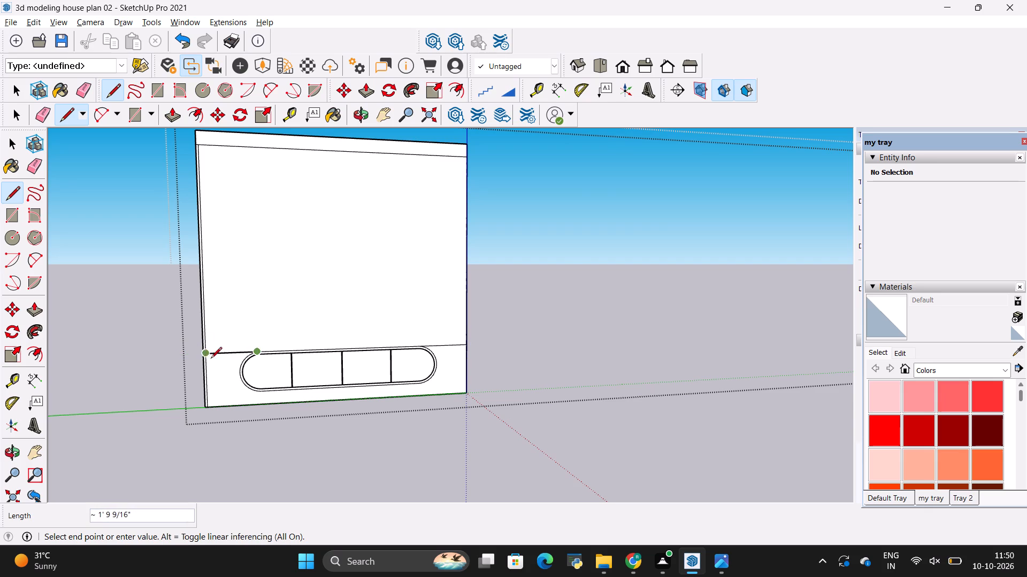
scroll(211, 359, "up", 13)
key("space")
left_click(306, 335)
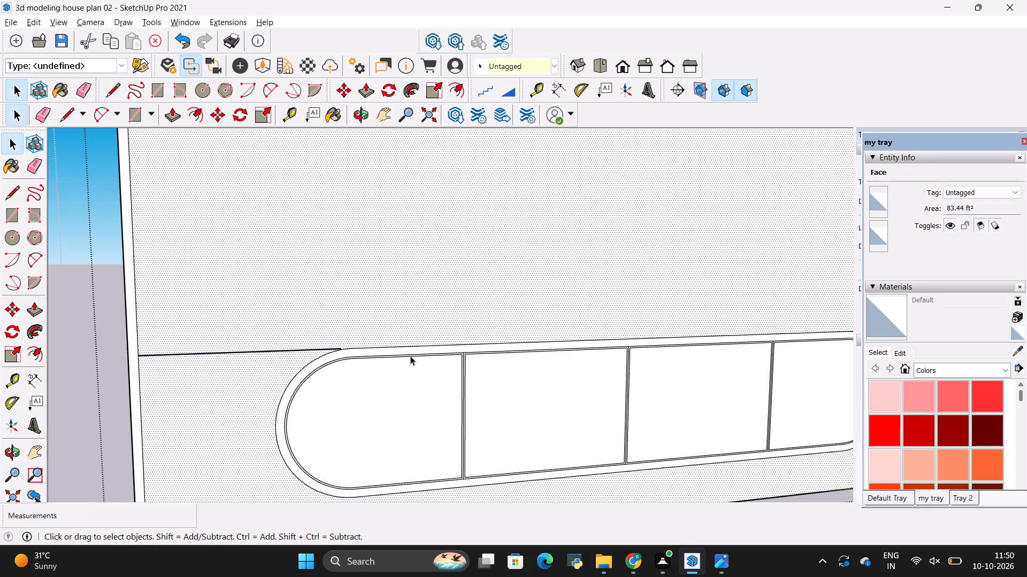
key("l")
left_click(419, 344)
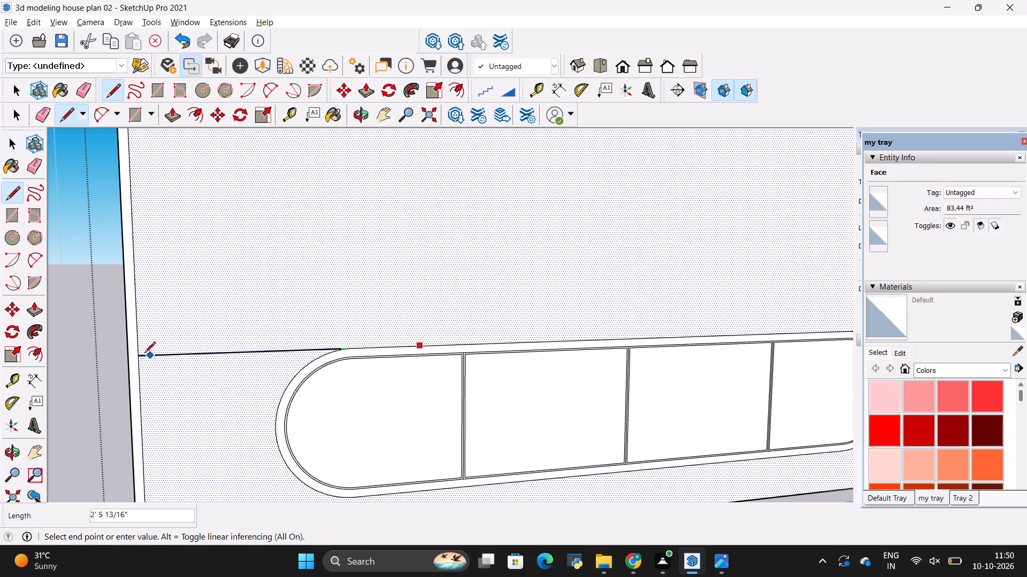
left_click(139, 356)
key("space")
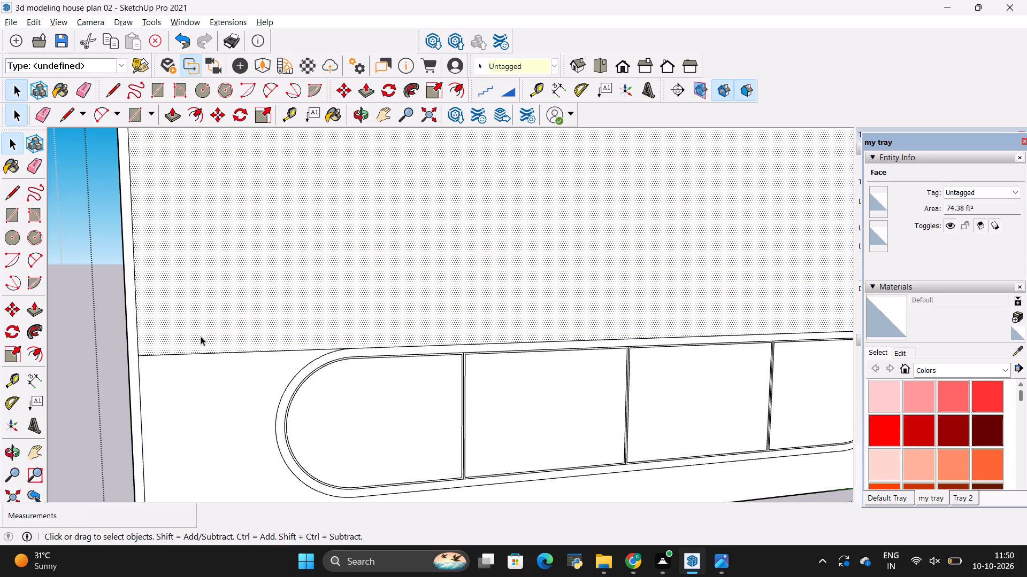
Make a group from the narrow slat strip at the wall panel's left edge, including its edges.
scroll(198, 334, "down", 16)
scroll(295, 206, "down", 6)
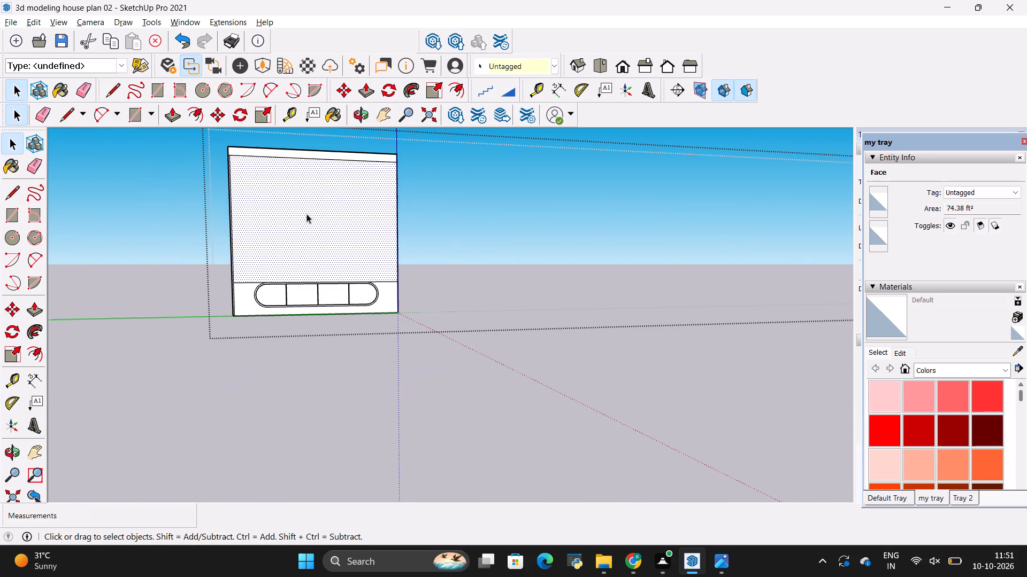
scroll(215, 115, "up", 14)
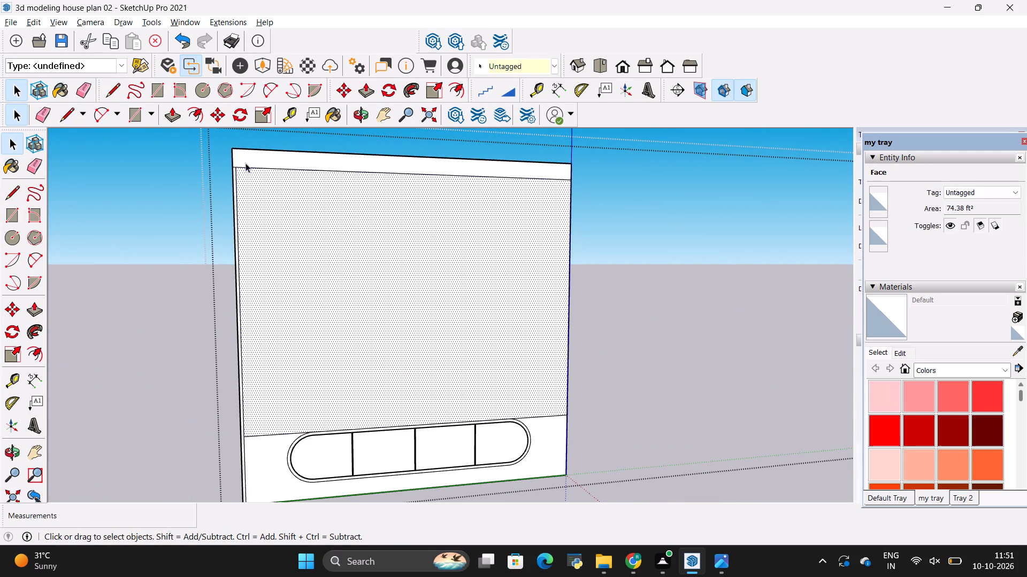
key("r")
scroll(228, 169, "up", 1)
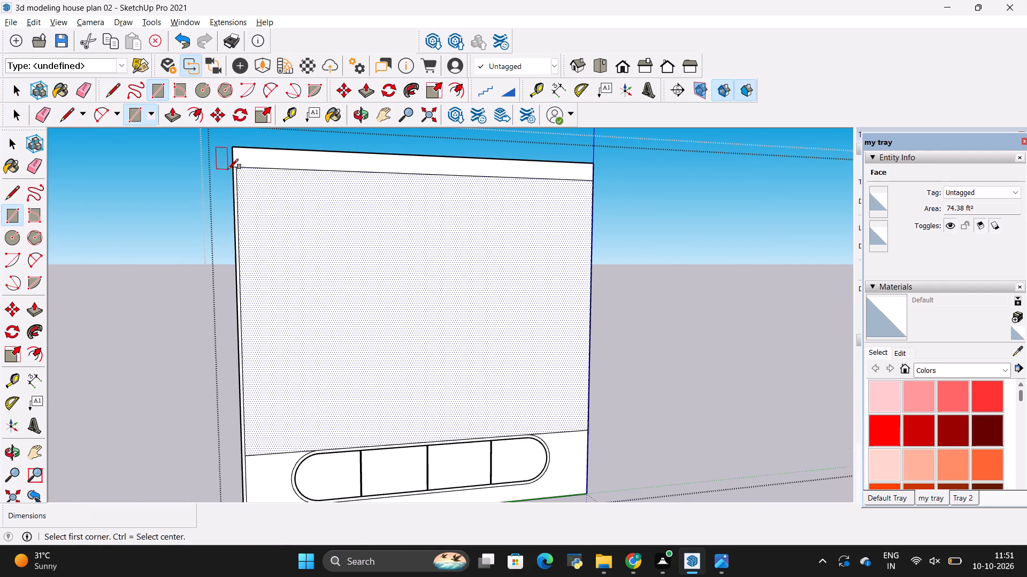
key("space")
scroll(232, 168, "up", 10)
double_click(237, 174)
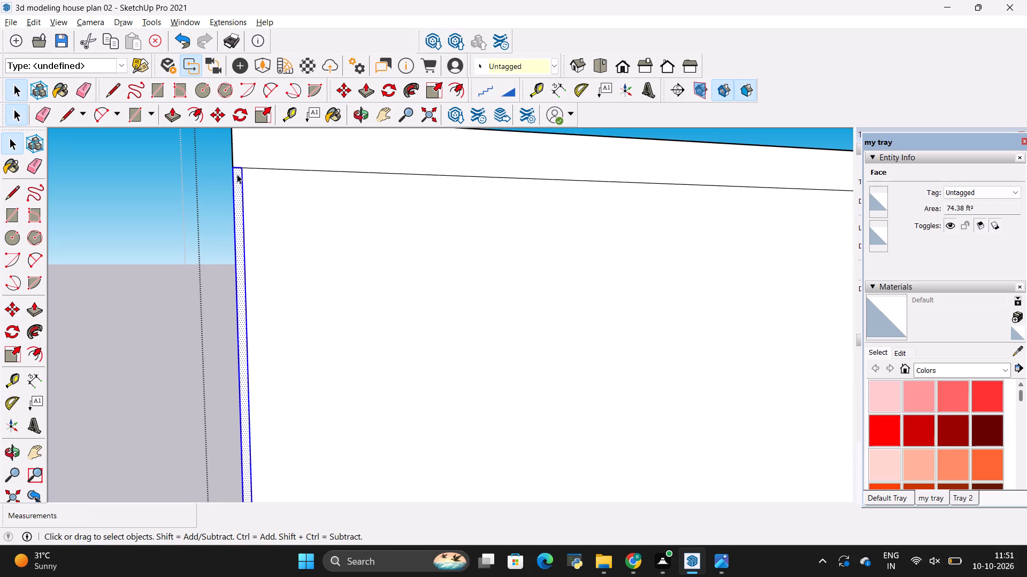
right_click(237, 174)
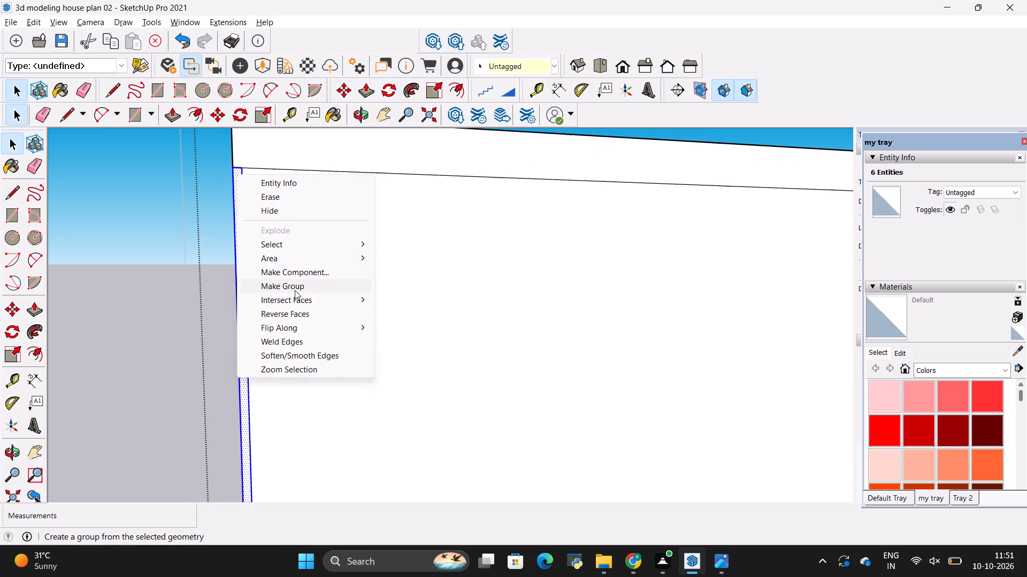
left_click(295, 290)
Open the slat strip's group at the wall panel's left edge for editing.
scroll(252, 176, "up", 3)
double_click(232, 185)
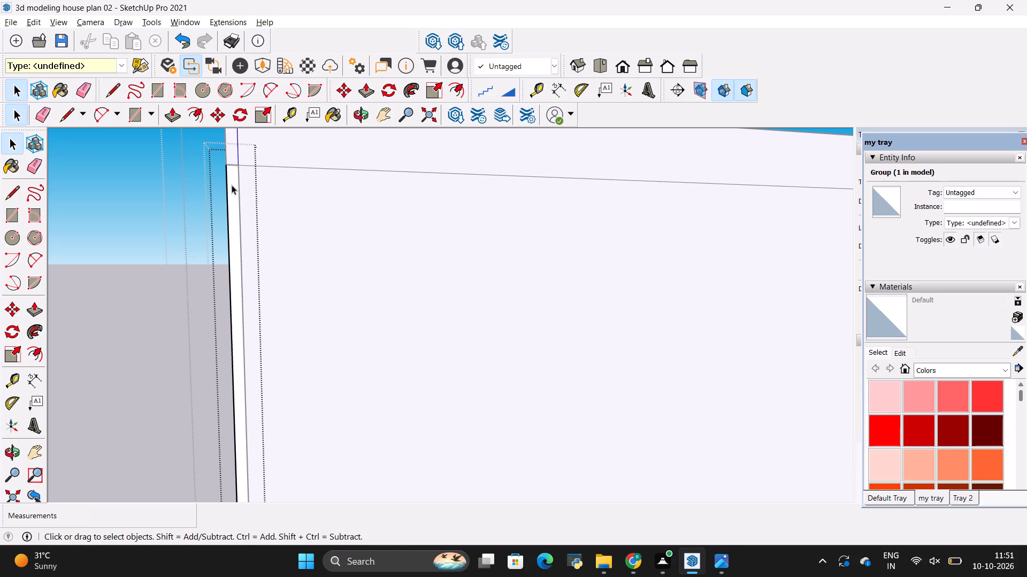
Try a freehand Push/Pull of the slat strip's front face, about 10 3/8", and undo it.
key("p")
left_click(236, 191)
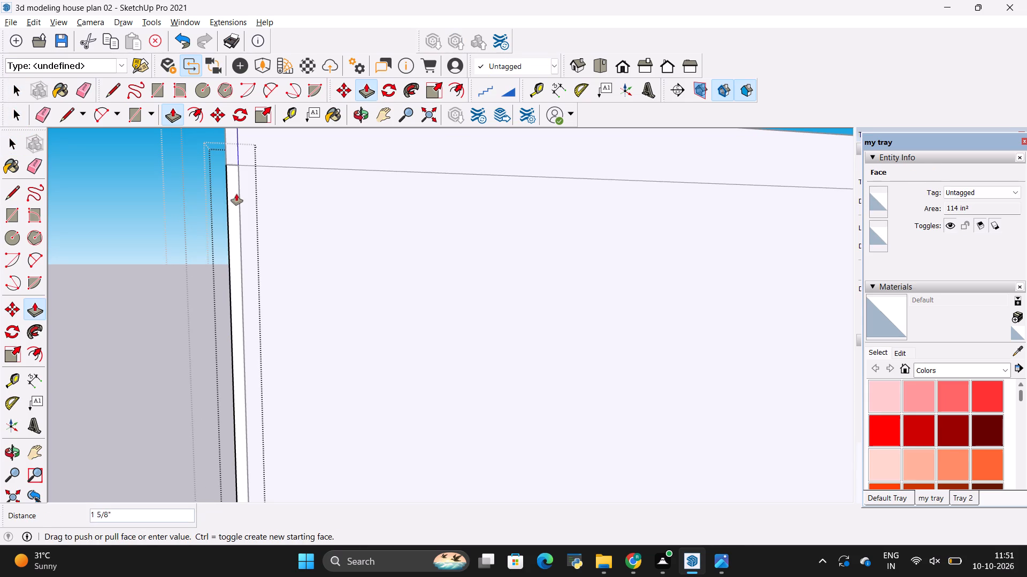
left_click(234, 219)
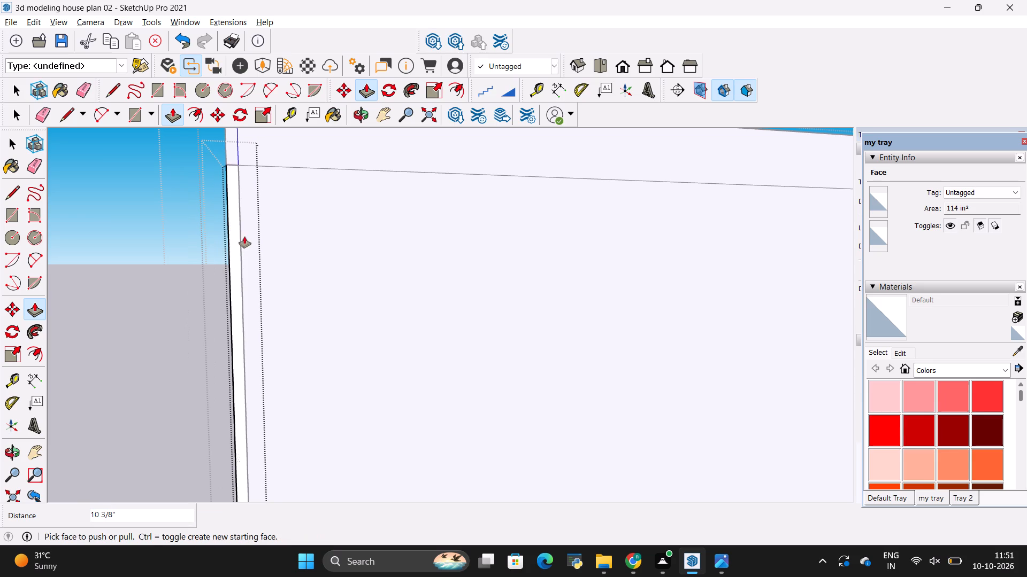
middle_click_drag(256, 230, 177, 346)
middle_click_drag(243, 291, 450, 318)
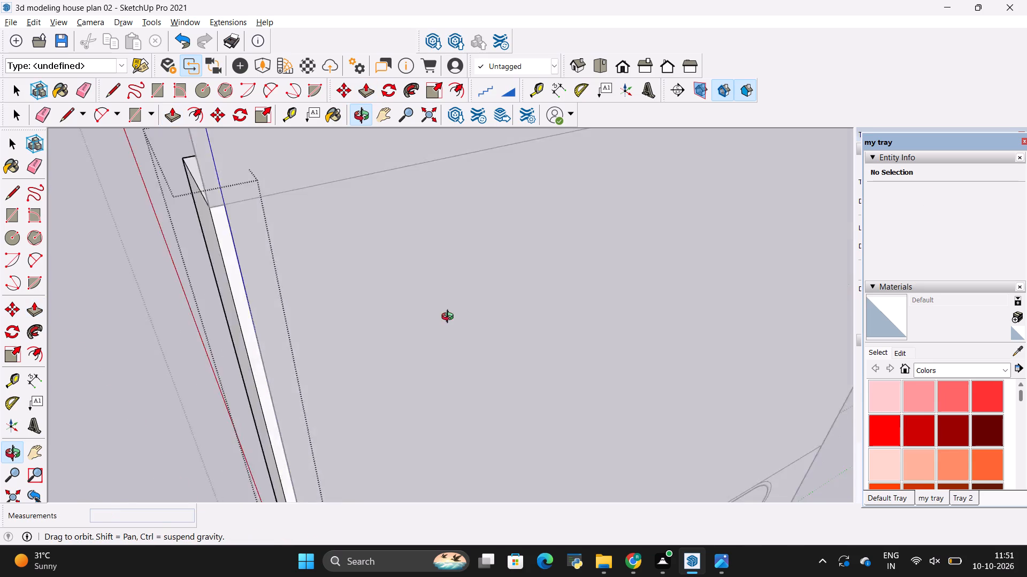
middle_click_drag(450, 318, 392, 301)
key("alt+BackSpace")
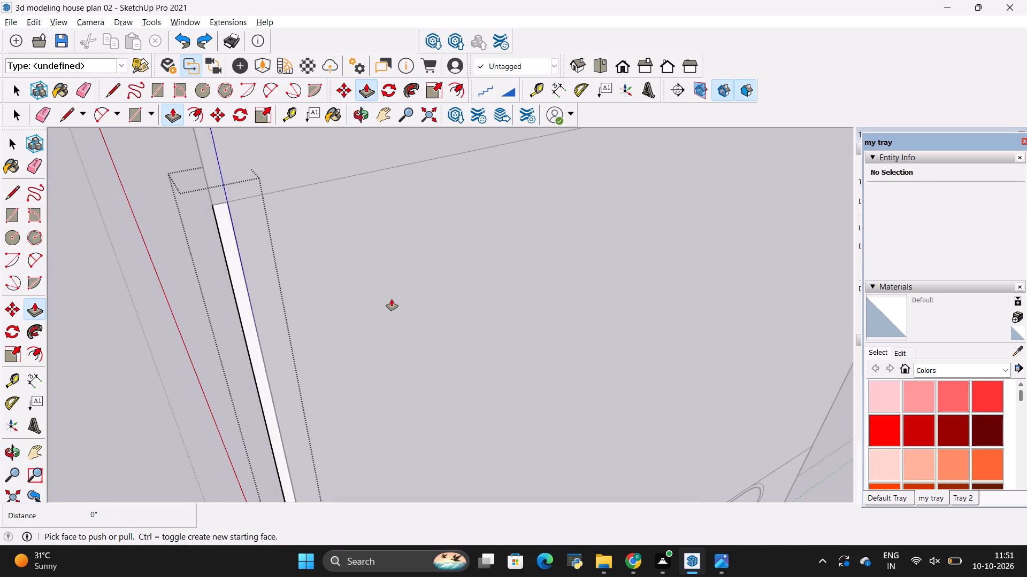
Extrude the slat strip's front face outward by 1" and close the group.
left_click(234, 236)
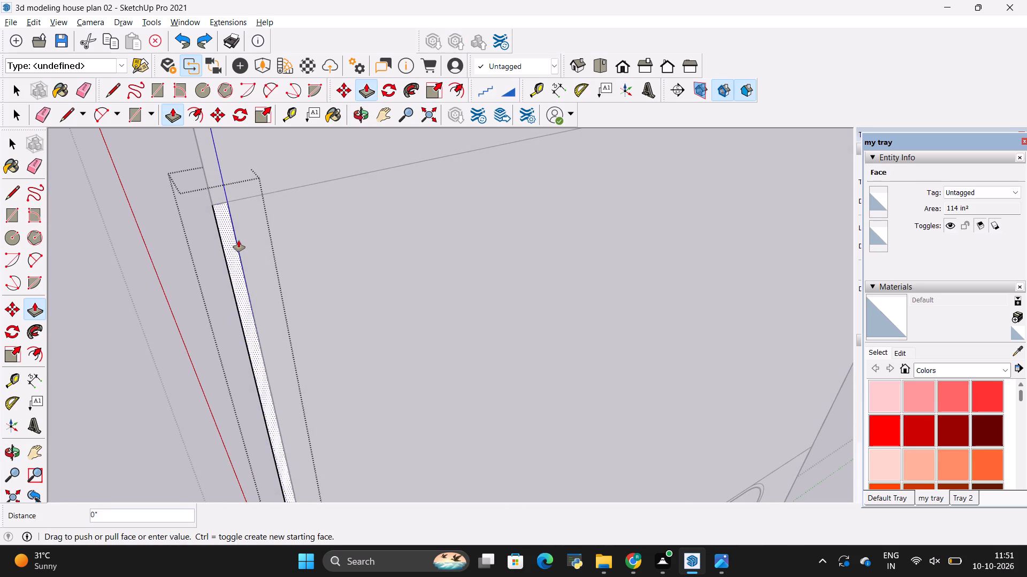
key("BackSpace")
key("1")
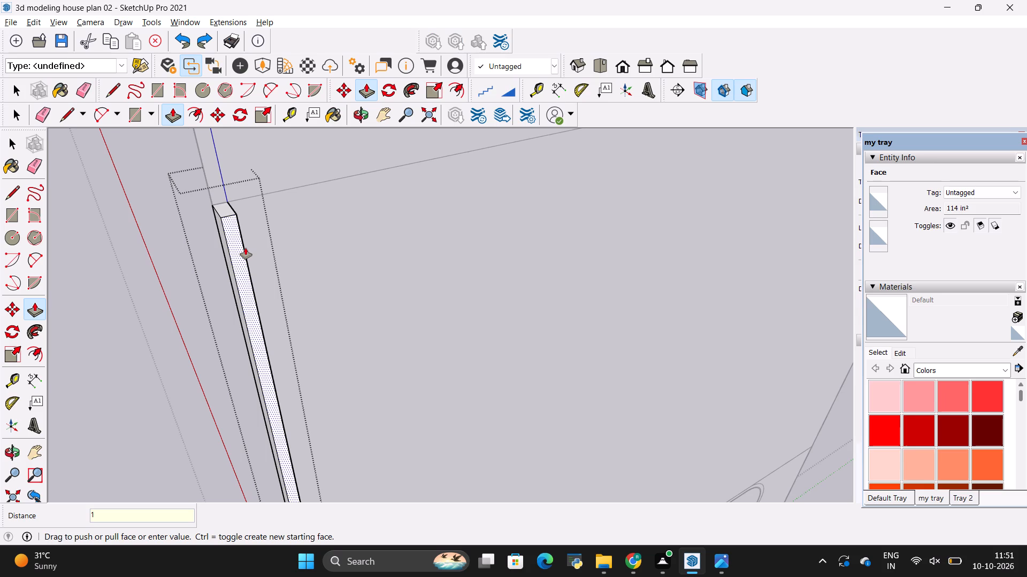
key("shift+quotedbl")
key("Return")
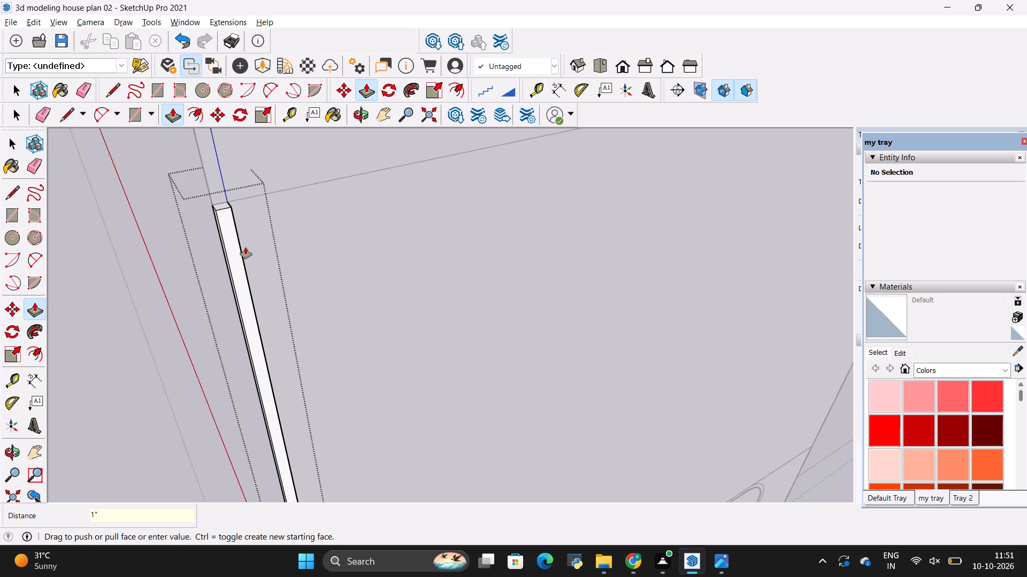
scroll(247, 280, "down", 11)
key("space")
left_click(159, 191)
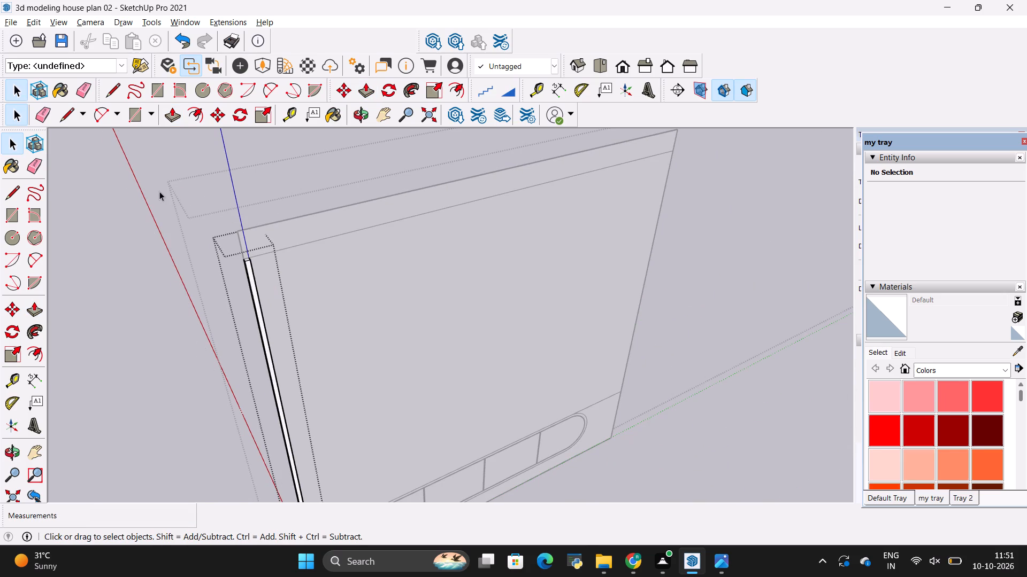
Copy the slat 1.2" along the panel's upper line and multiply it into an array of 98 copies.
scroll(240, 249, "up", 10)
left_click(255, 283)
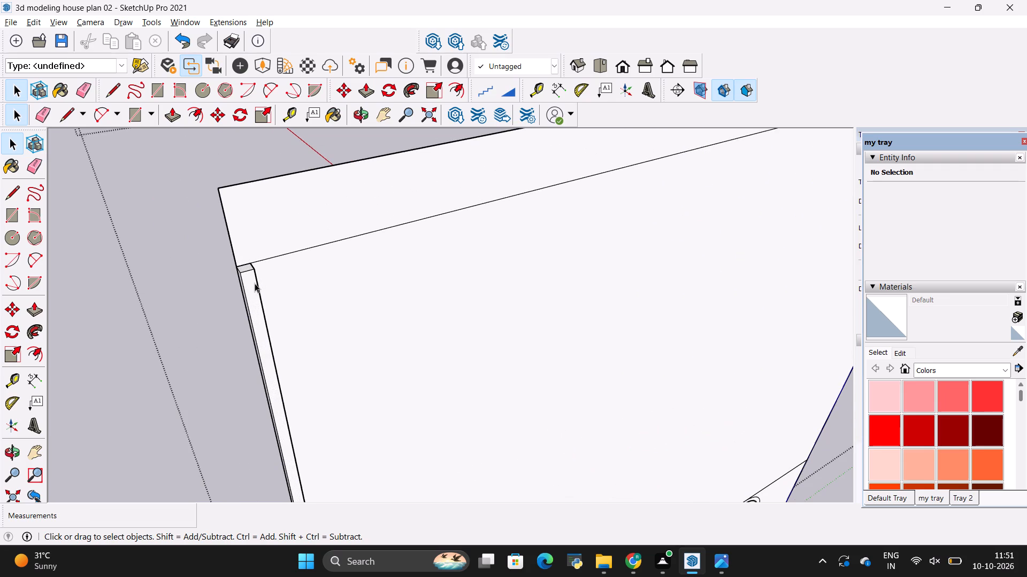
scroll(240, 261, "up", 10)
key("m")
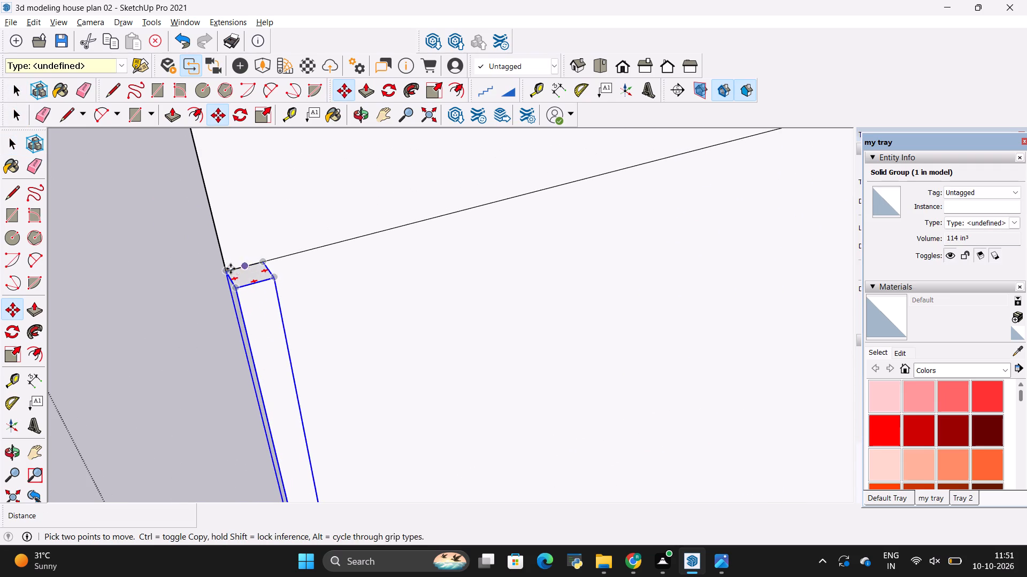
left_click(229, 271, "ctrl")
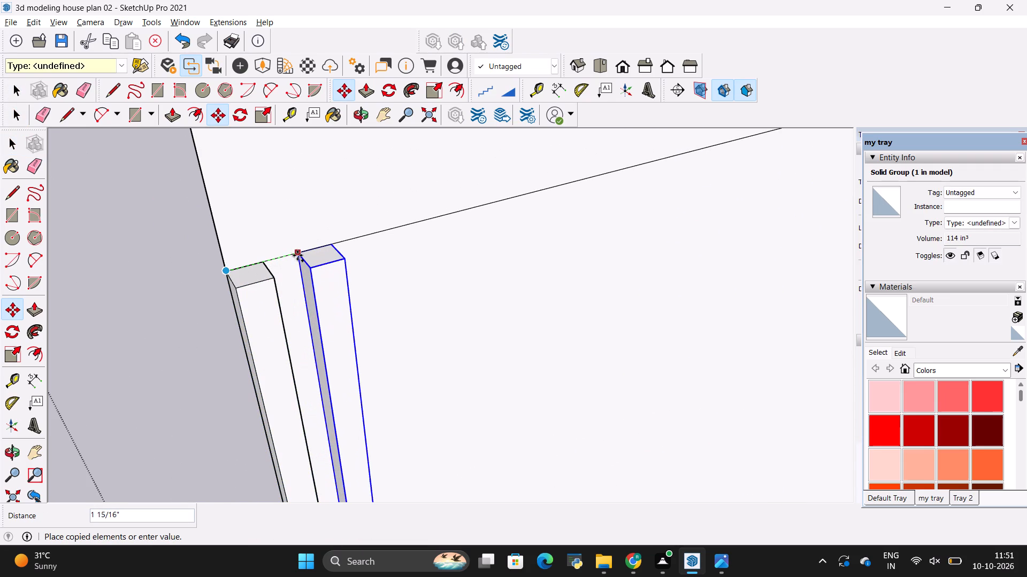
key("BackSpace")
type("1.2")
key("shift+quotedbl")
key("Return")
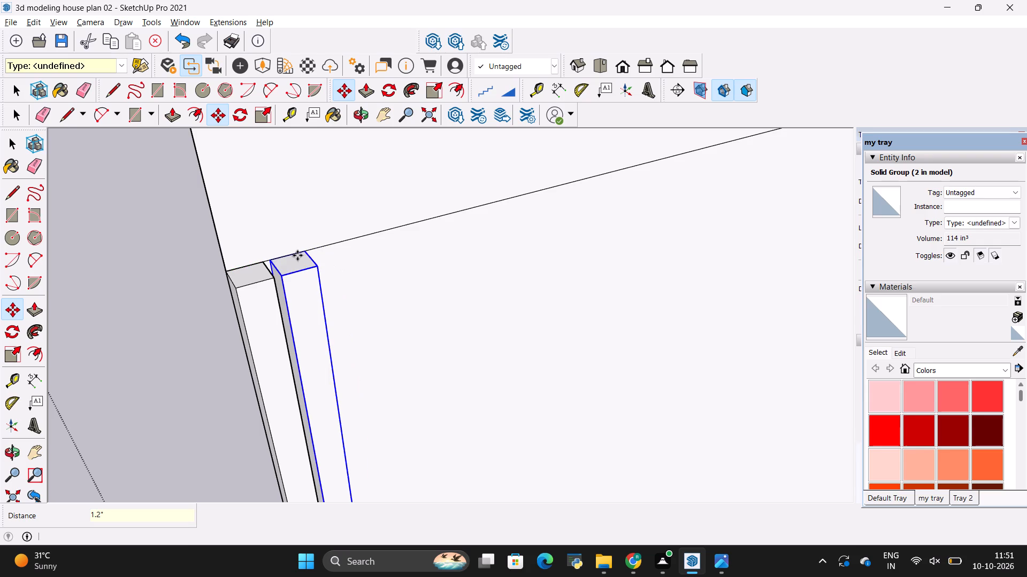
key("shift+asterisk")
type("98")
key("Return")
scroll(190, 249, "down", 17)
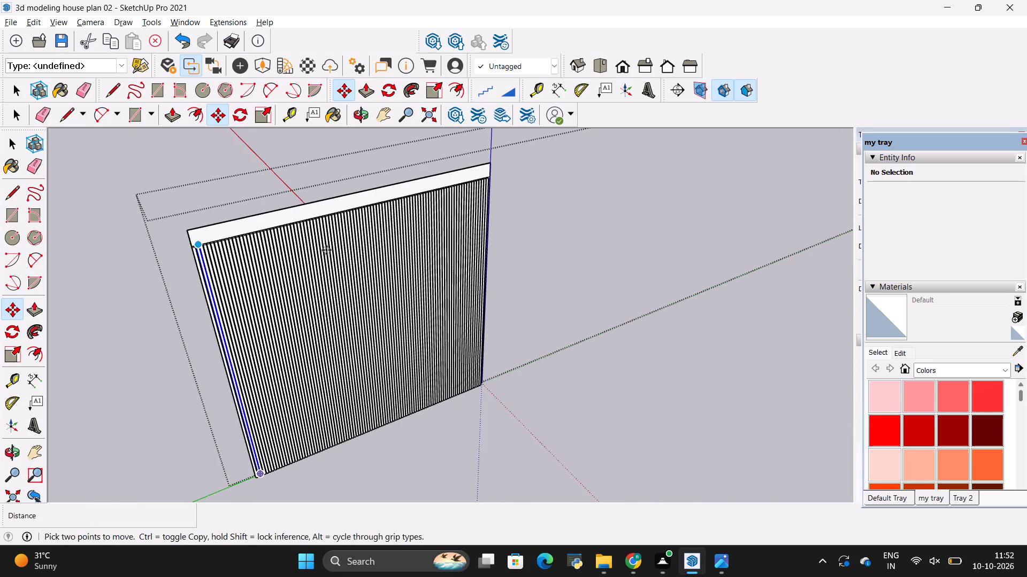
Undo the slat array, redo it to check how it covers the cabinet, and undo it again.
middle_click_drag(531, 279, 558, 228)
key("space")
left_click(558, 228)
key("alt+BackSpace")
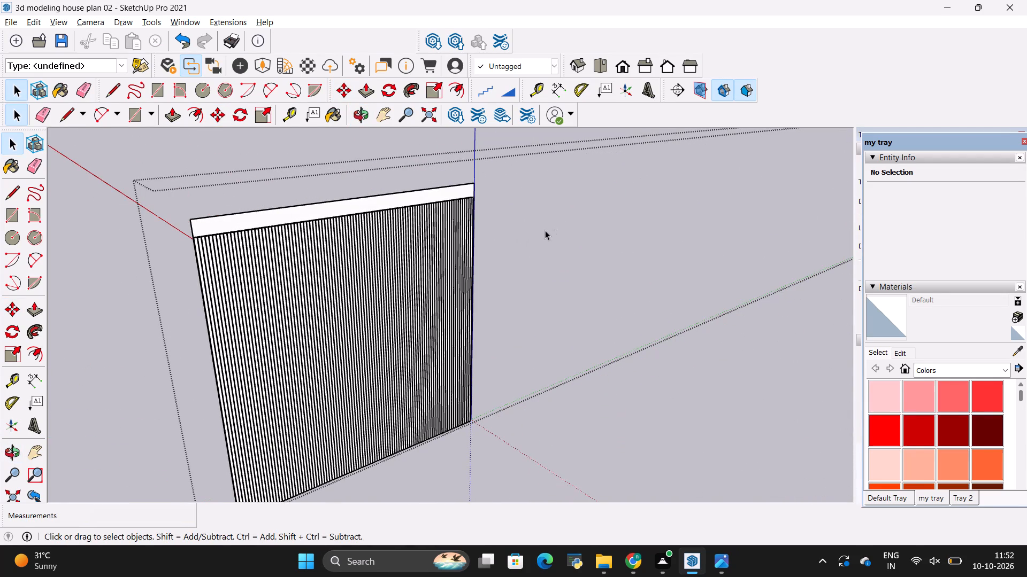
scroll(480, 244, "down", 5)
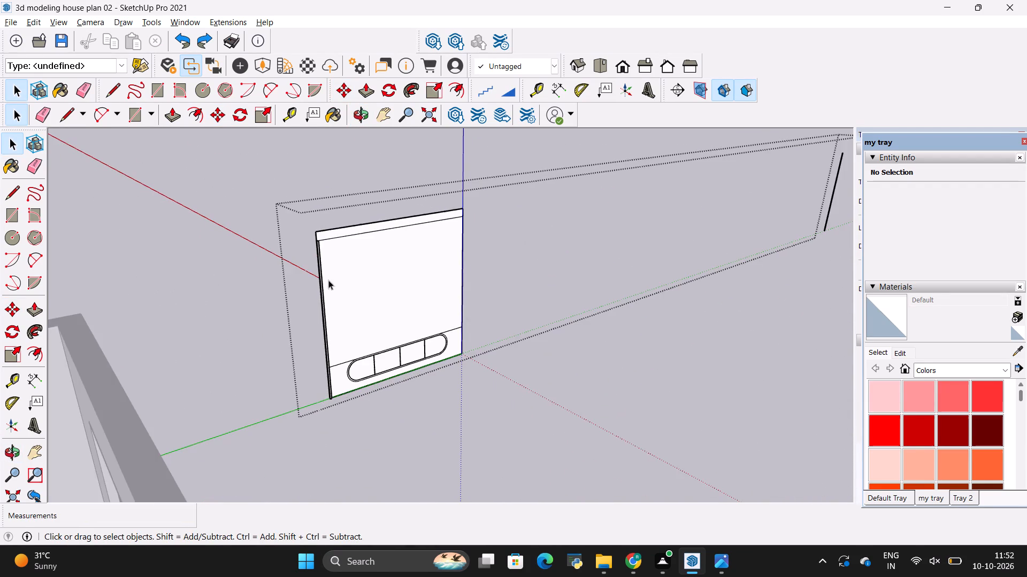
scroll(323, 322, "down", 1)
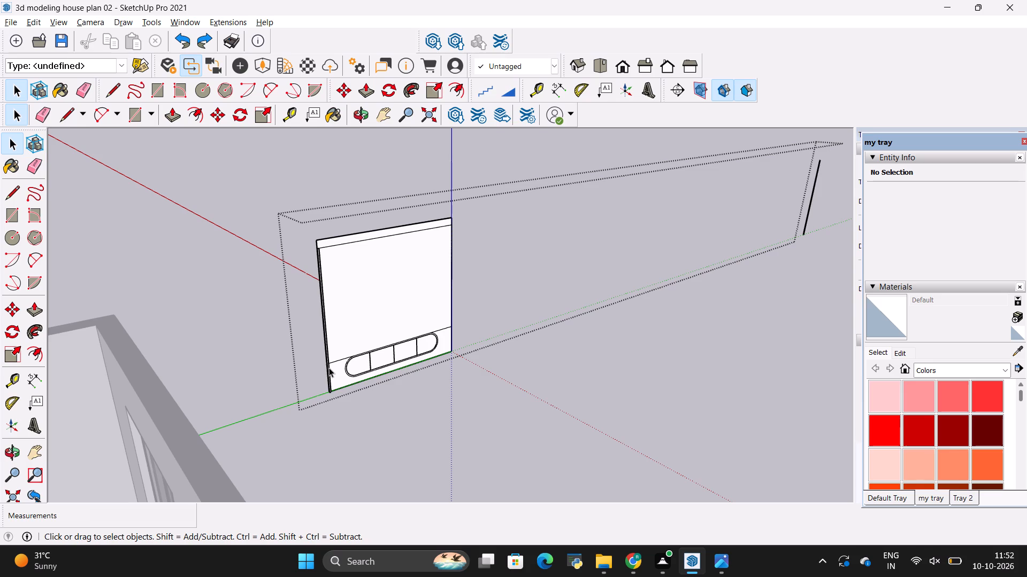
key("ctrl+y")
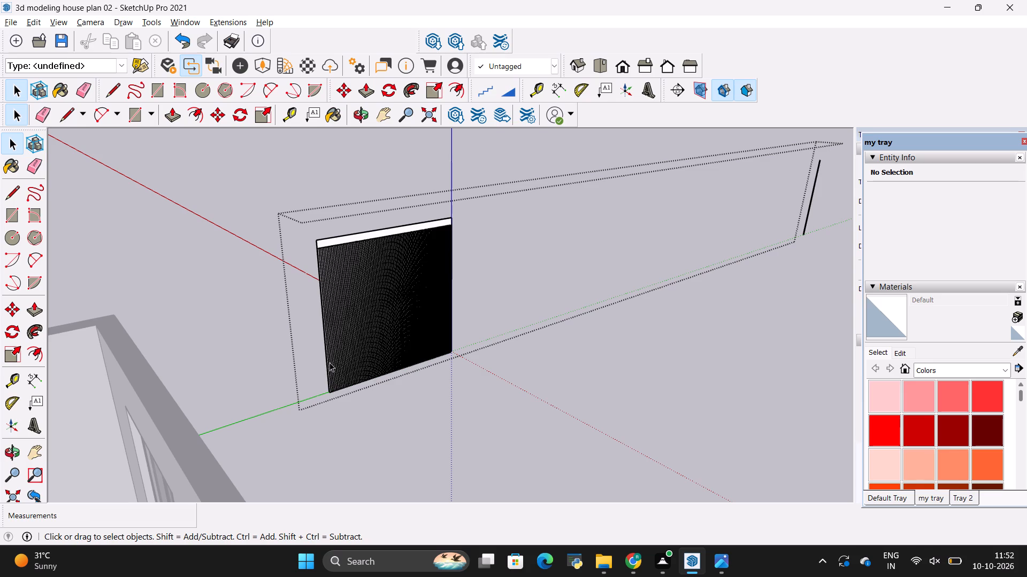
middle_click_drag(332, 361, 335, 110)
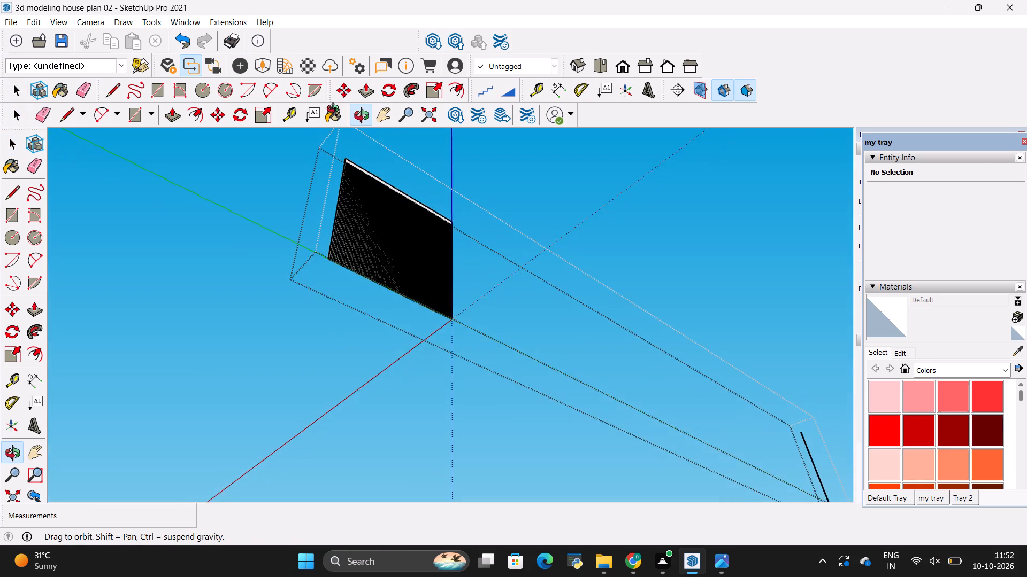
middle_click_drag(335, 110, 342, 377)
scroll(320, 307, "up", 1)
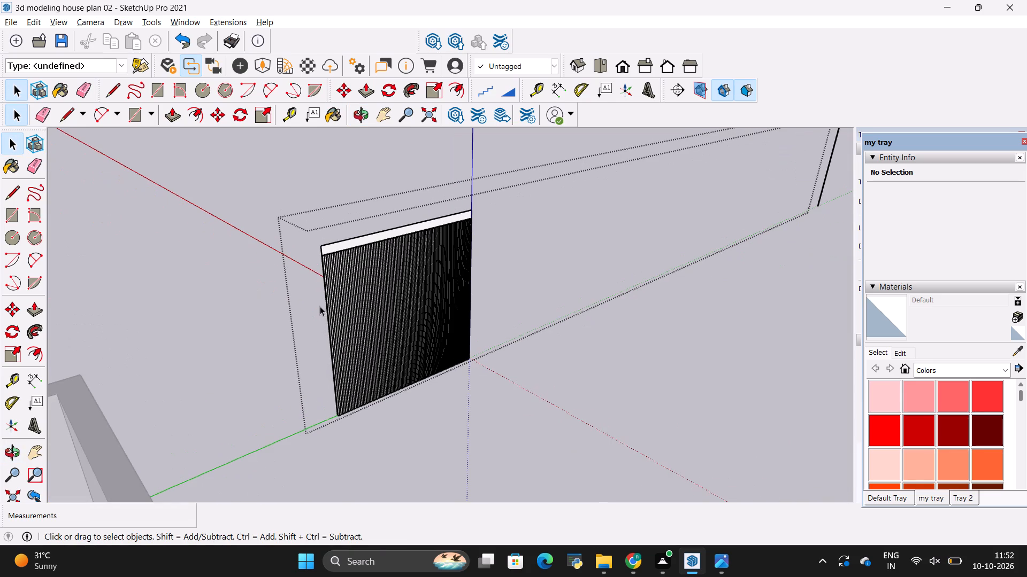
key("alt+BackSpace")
Convert the single slat group into a component with the default settings.
scroll(323, 243, "up", 10)
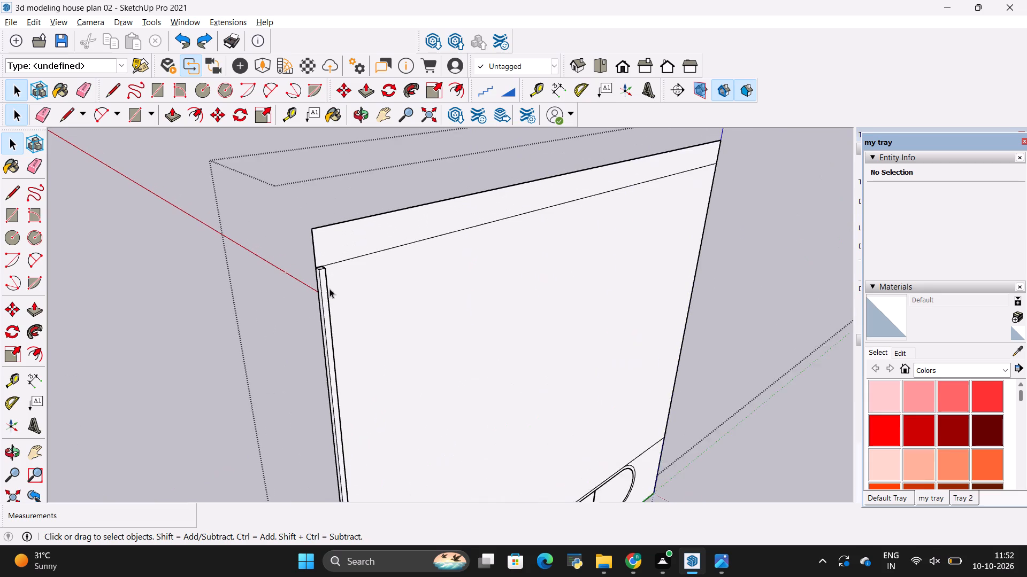
key("space")
left_click(351, 248)
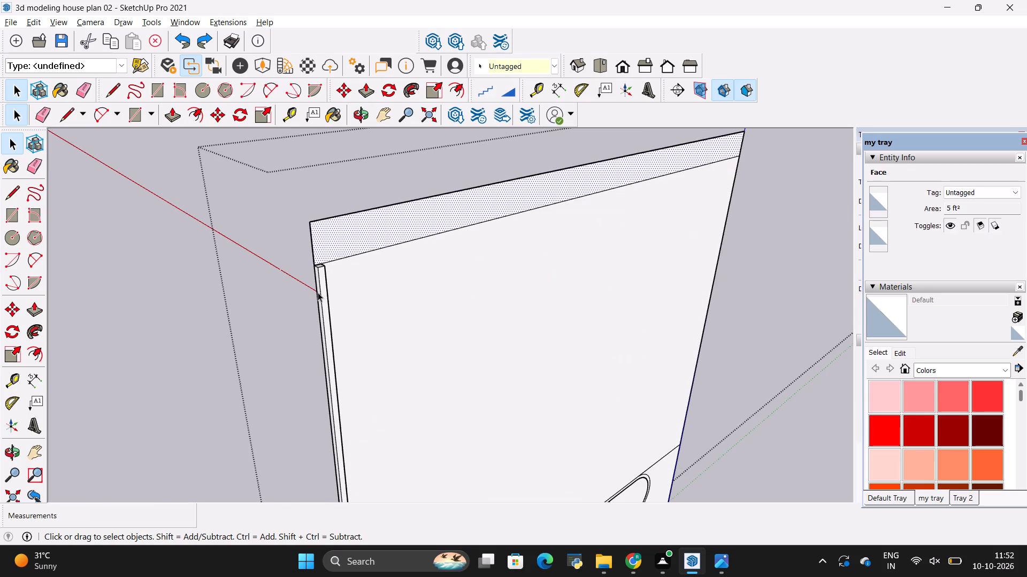
right_click(323, 287)
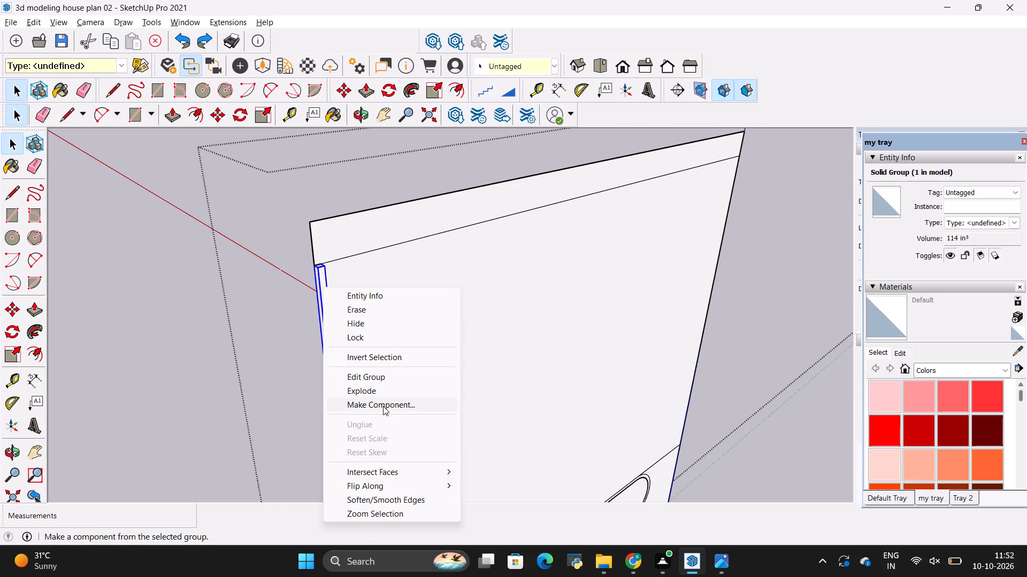
left_click(383, 406)
left_click(534, 415)
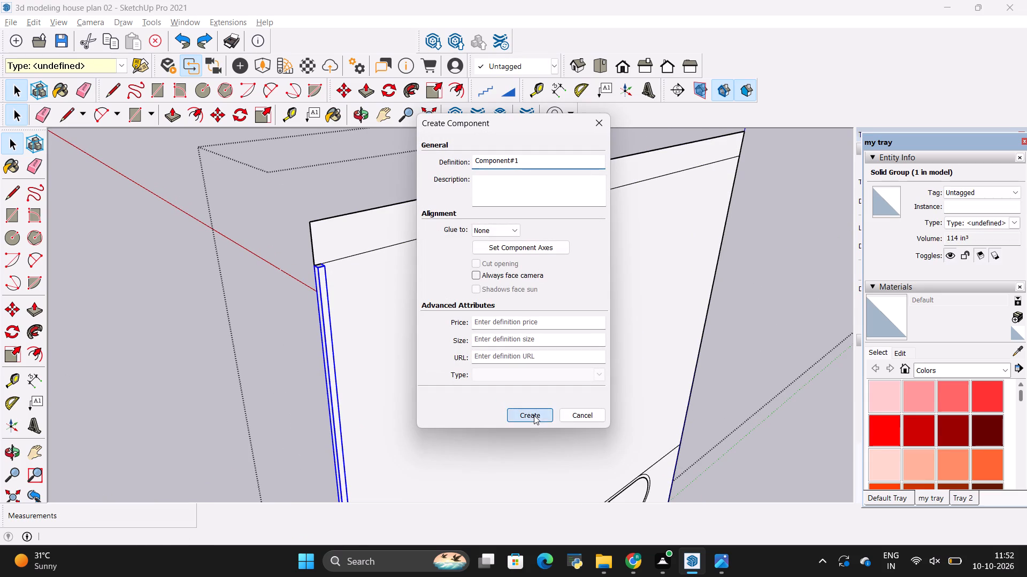
Inside the slat component, push the bottom end face up about 2' to meet the cabinet-top line.
scroll(450, 311, "down", 17)
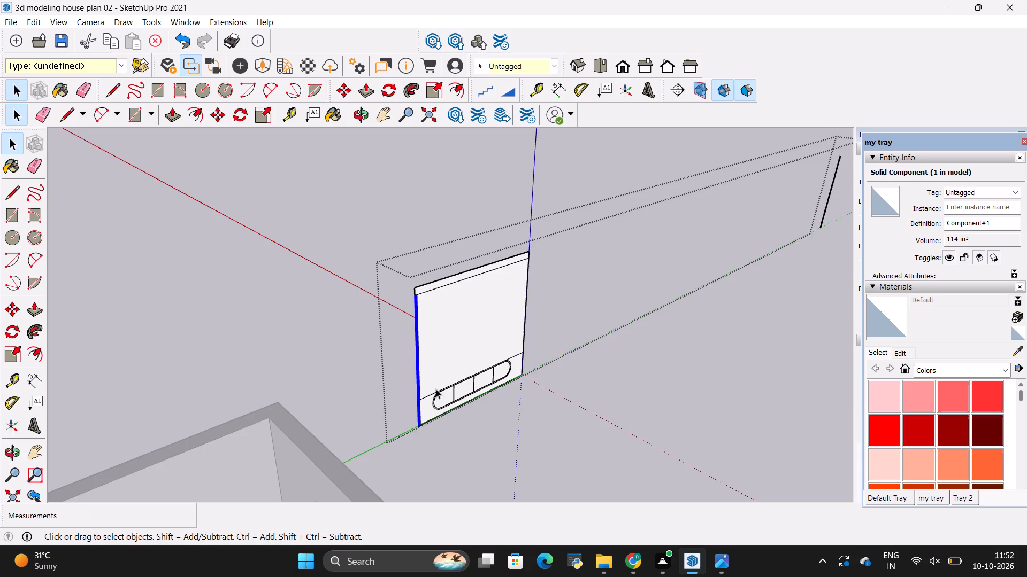
middle_click_drag(435, 399, 373, 166)
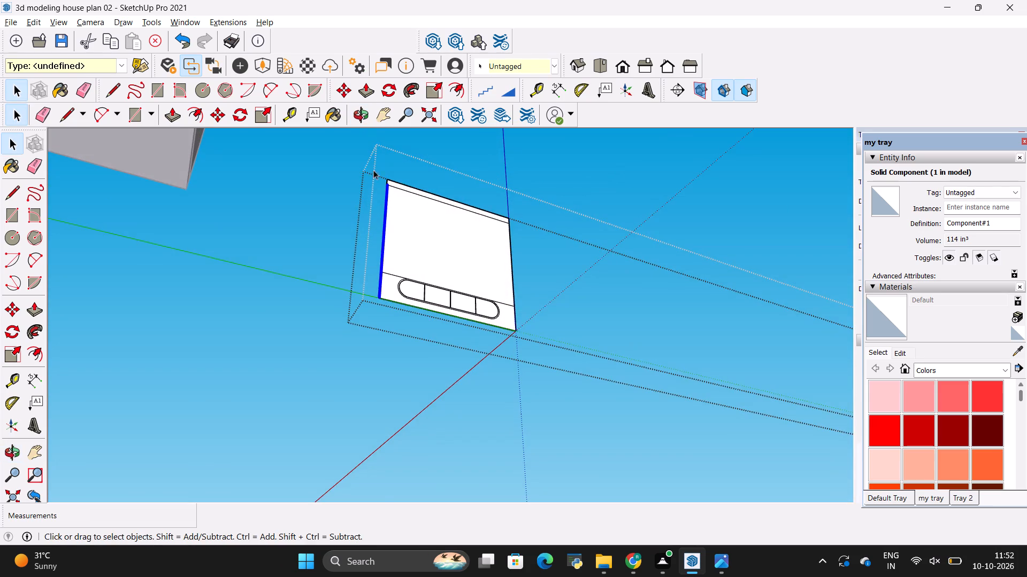
scroll(392, 241, "up", 10)
scroll(384, 309, "down", 4)
middle_click_drag(370, 368, 427, 201)
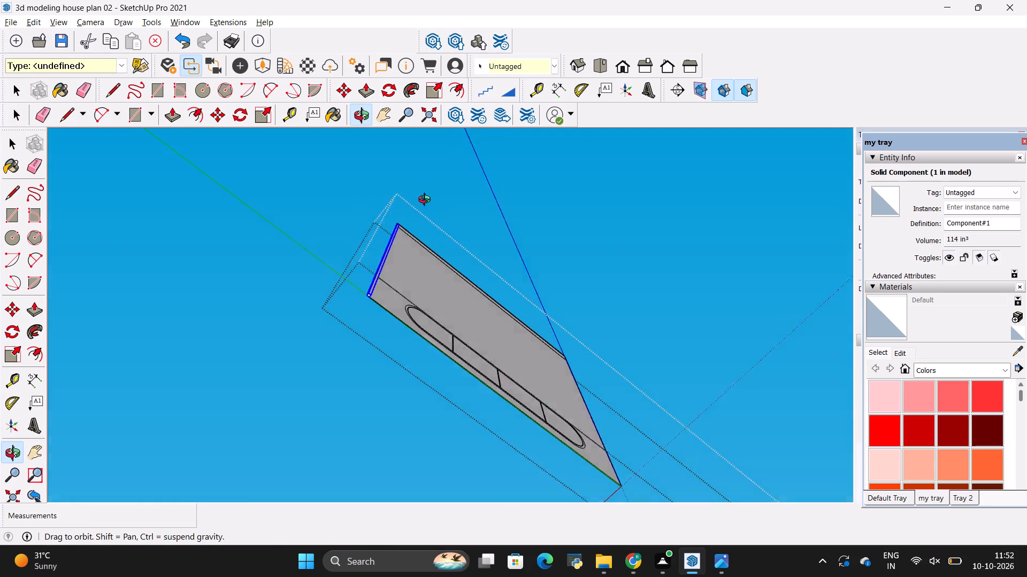
middle_click_drag(427, 201, 424, 196)
scroll(377, 276, "up", 19)
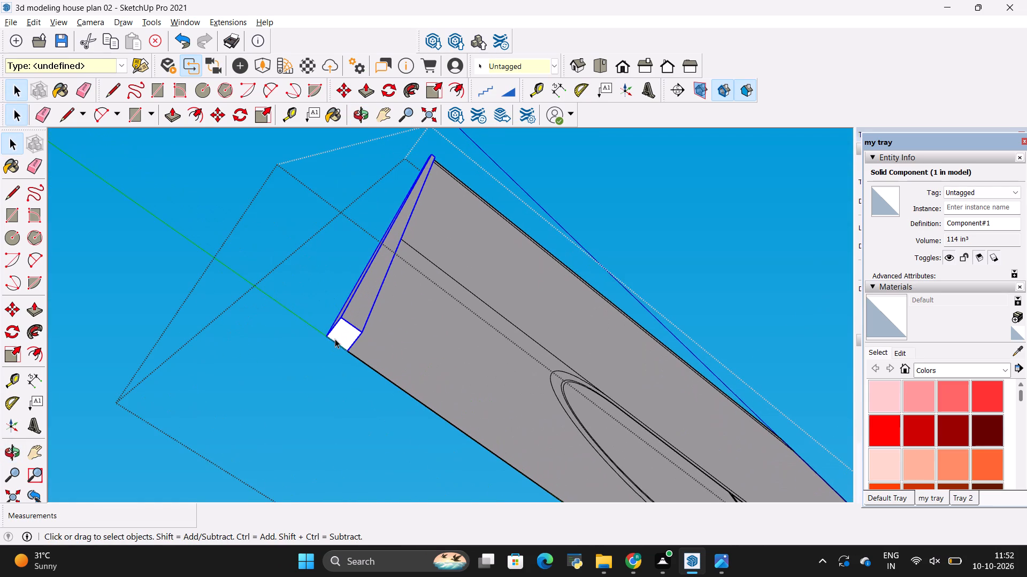
double_click(344, 336)
key("p")
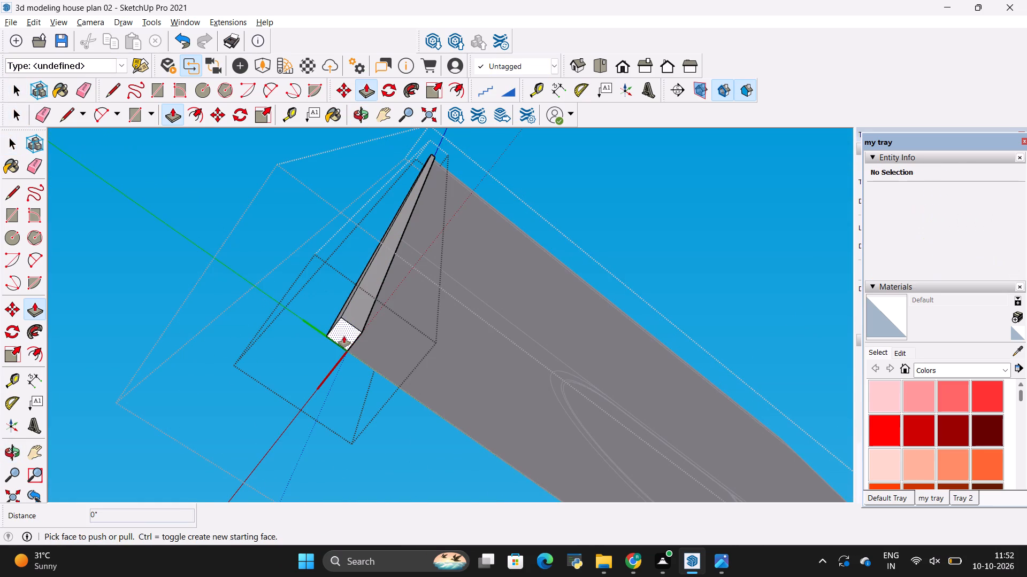
left_click(344, 336)
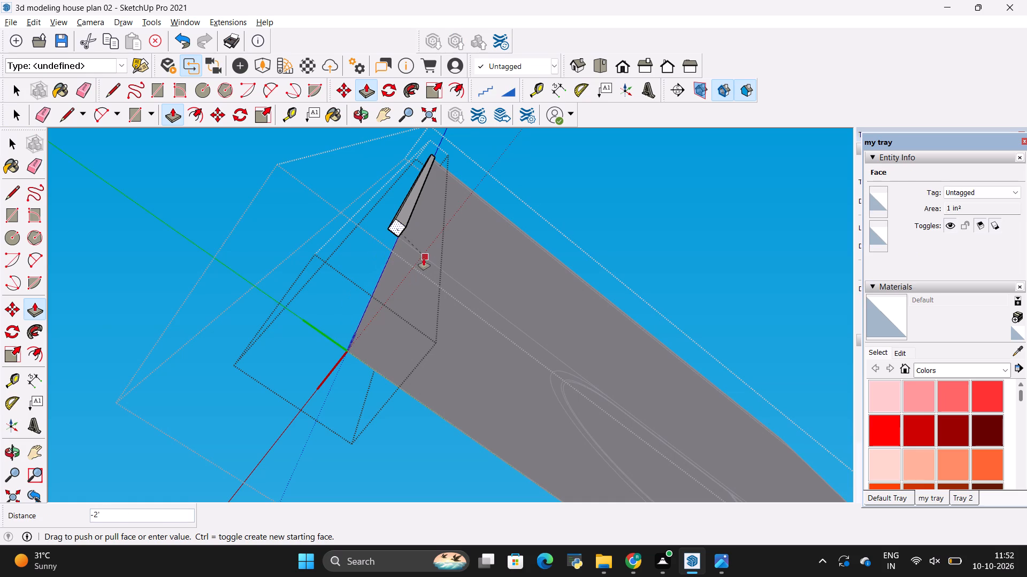
middle_click_drag(424, 259, 341, 434)
scroll(341, 434, "down", 6)
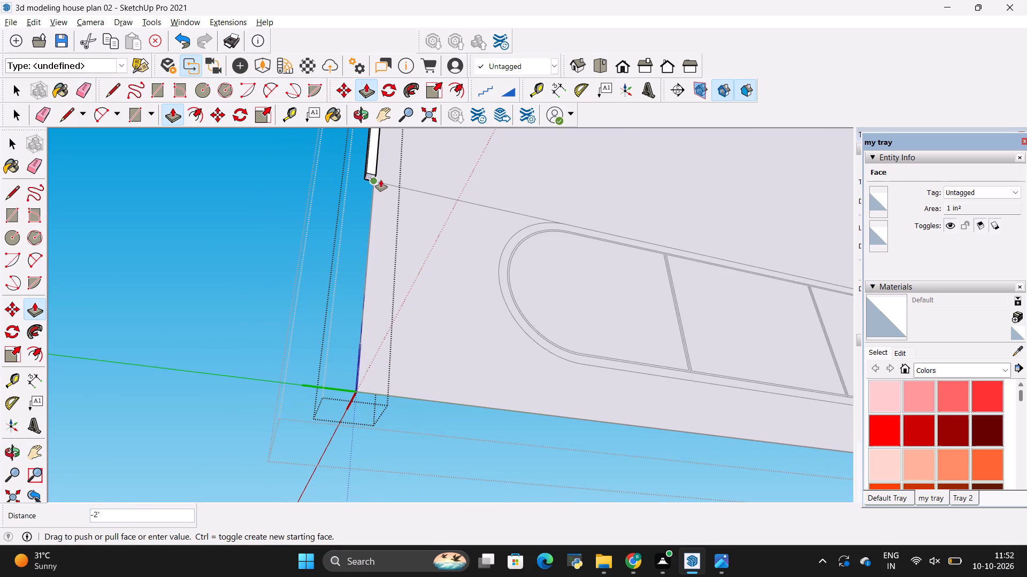
scroll(381, 180, "up", 3)
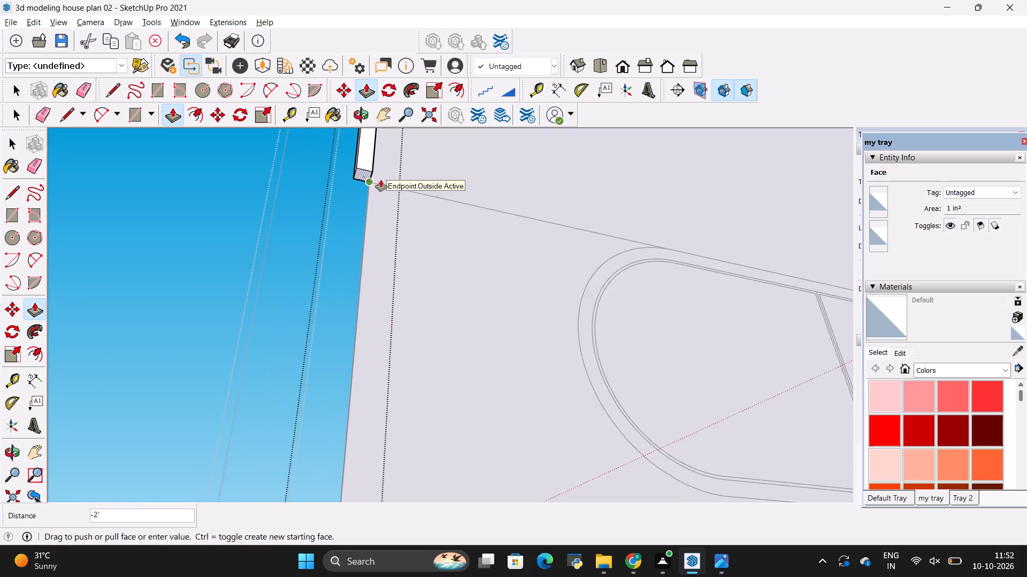
scroll(381, 180, "up", 9)
left_click(373, 190)
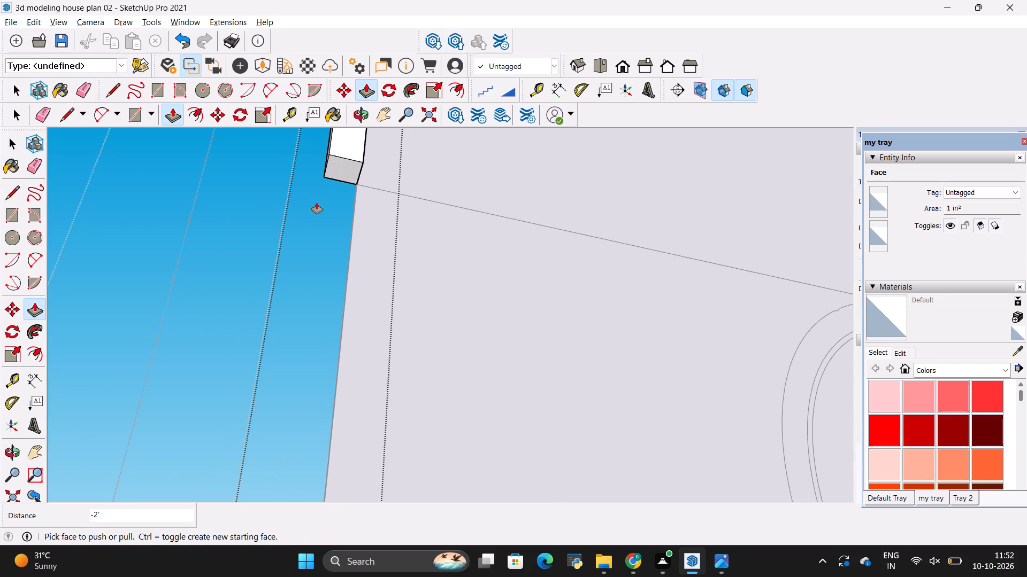
Close the shortened slat component and return to the wall panel group.
key("space")
scroll(272, 213, "down", 1)
scroll(272, 213, "down", 20)
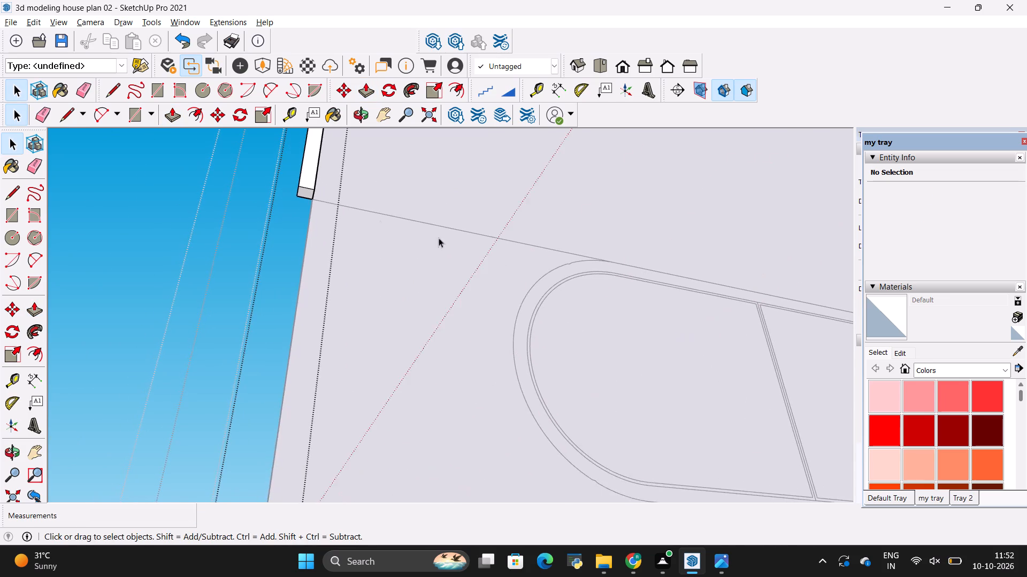
scroll(463, 247, "down", 6)
key("space")
left_click(469, 252)
scroll(469, 252, "down", 8)
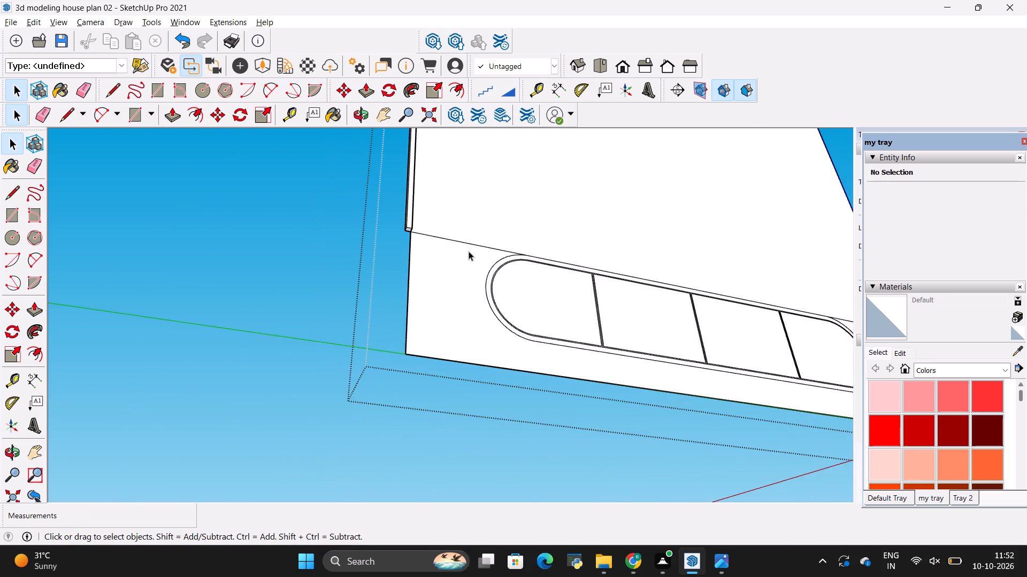
scroll(469, 251, "down", 15)
Copy the slat component 1.2" along the panel's upper line, starting from its upper outer corner.
scroll(492, 183, "up", 12)
middle_click_drag(493, 173, 492, 180)
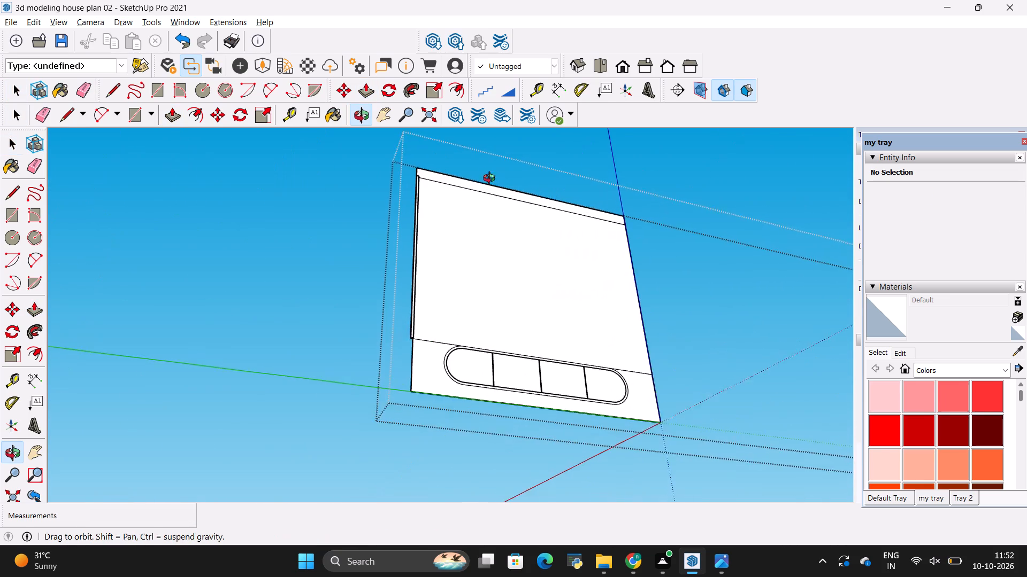
middle_click_drag(492, 180, 392, 363)
scroll(517, 344, "down", 6)
scroll(443, 157, "up", 11)
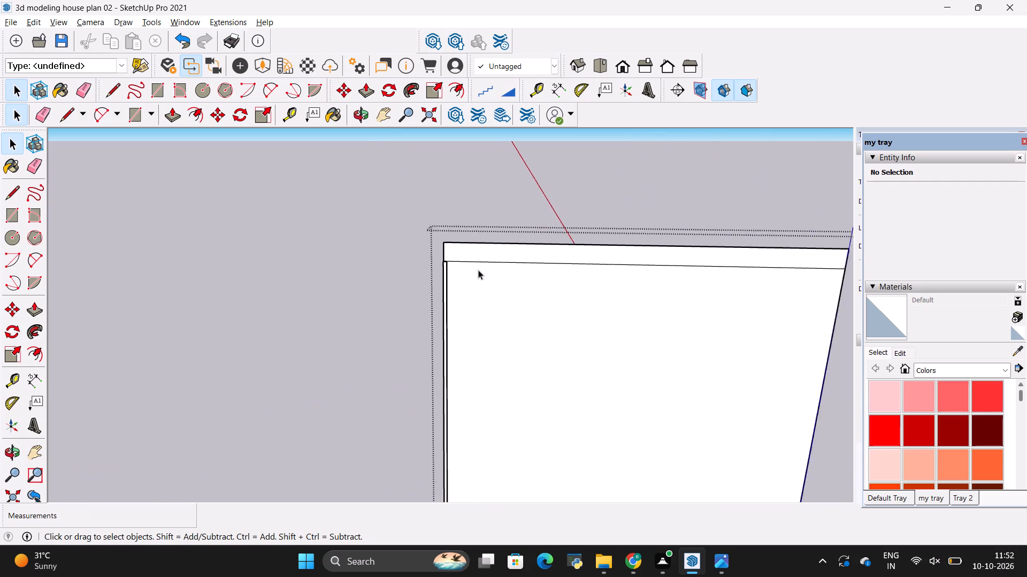
scroll(478, 270, "up", 9)
scroll(329, 247, "up", 1)
middle_click_drag(335, 251, 469, 330)
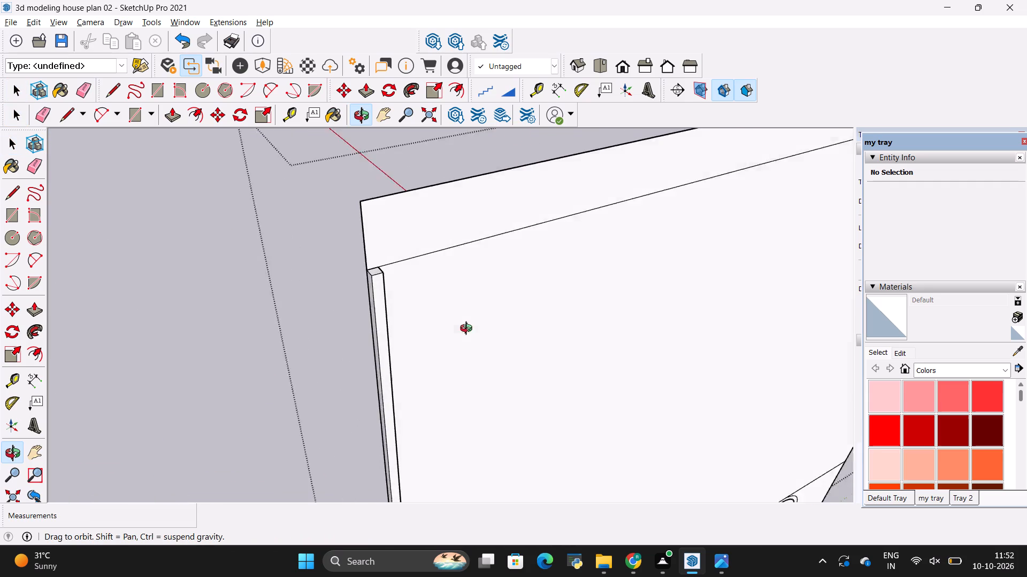
middle_click_drag(469, 330, 430, 334)
key("space")
scroll(375, 301, "up", 3)
left_click(378, 287)
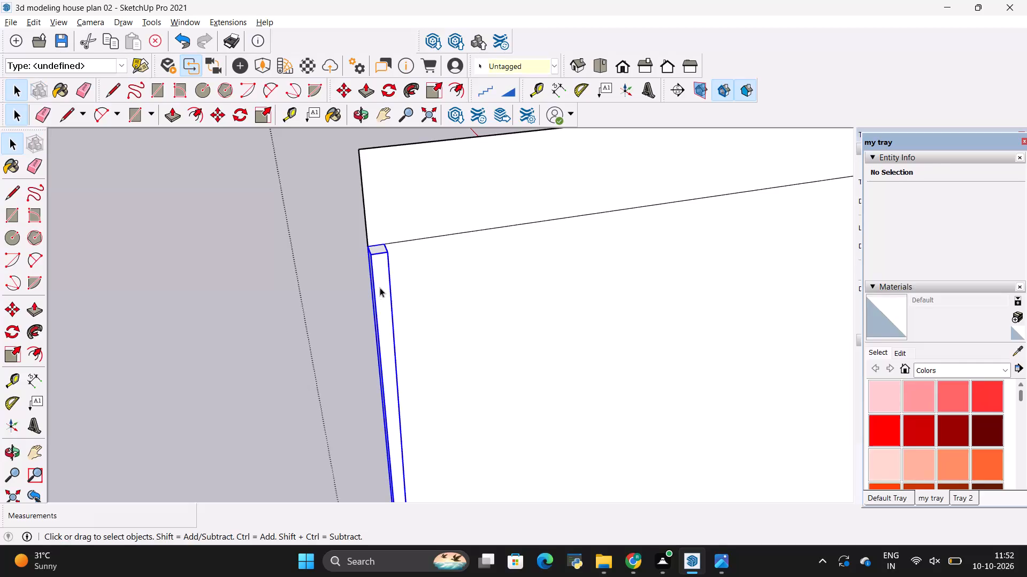
scroll(371, 247, "up", 6)
scroll(424, 252, "up", 1)
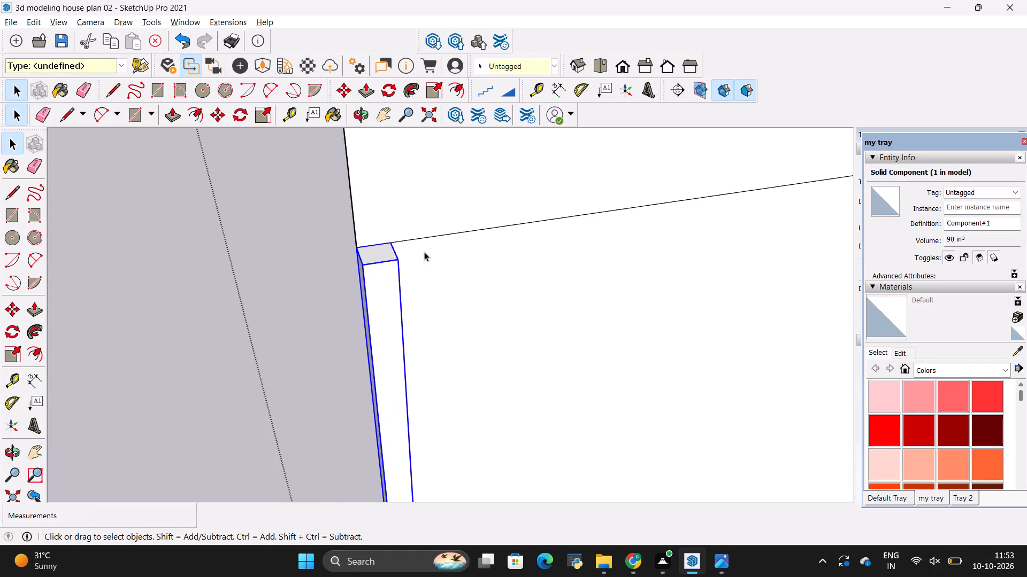
middle_click_drag(424, 252, 414, 285)
key("m")
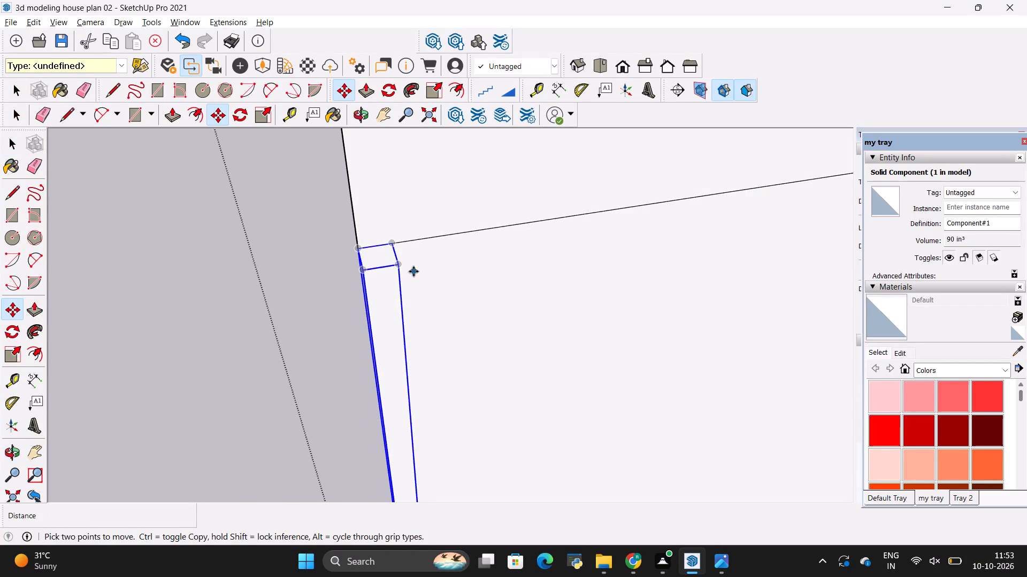
left_click(359, 249)
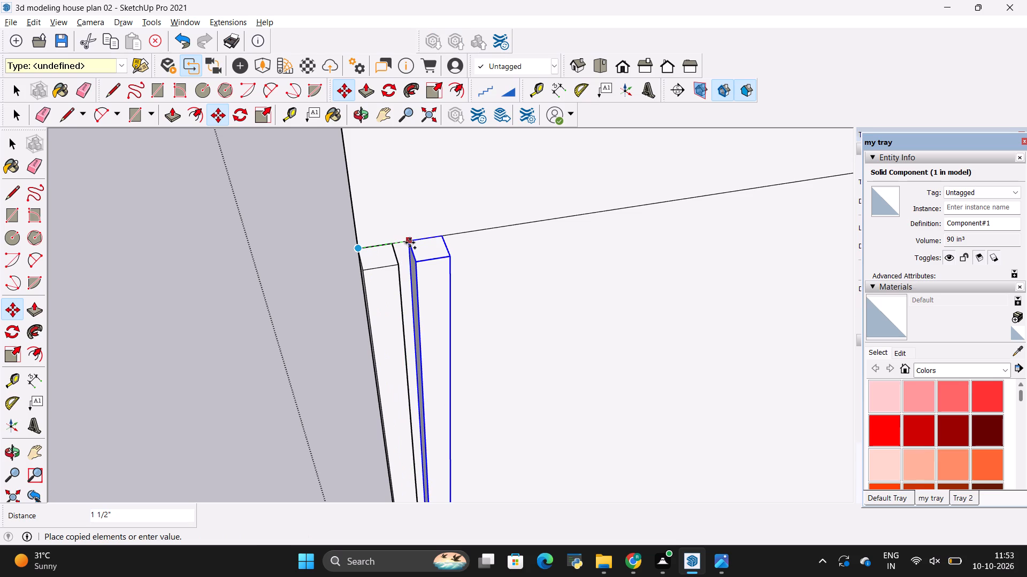
key("BackSpace")
key("BackSpace")
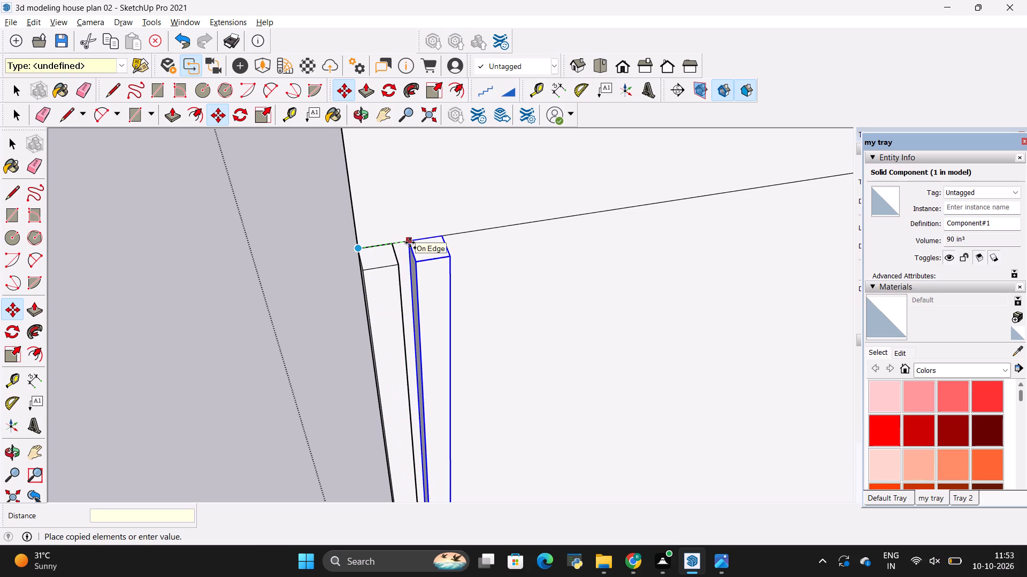
type("1.2")
key("shift+quotedbl")
key("Return")
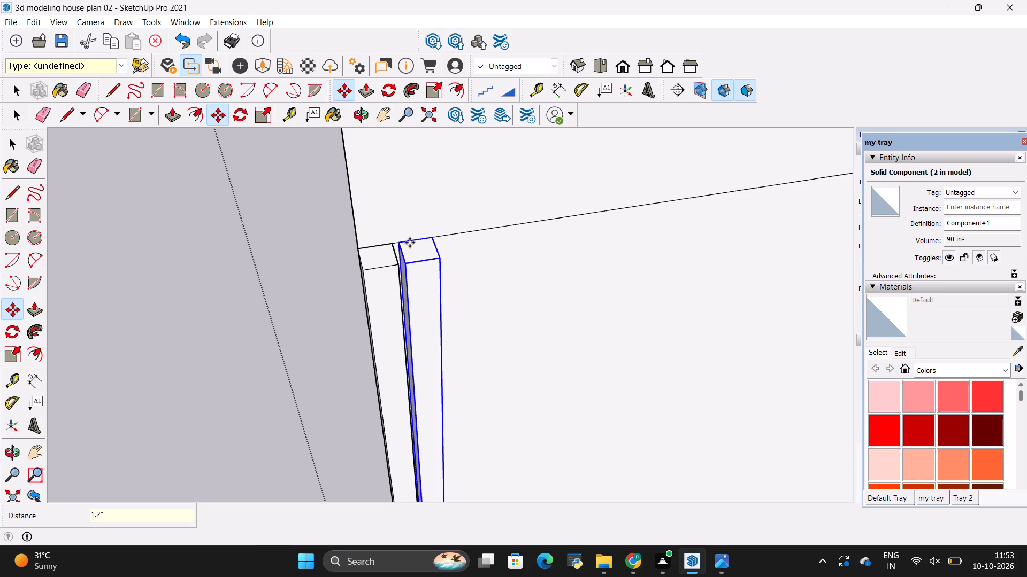
Multiply the slat copy into an array of 98 copies across the panel and close the panel group.
type("*98")
key("Return")
scroll(367, 236, "down", 4)
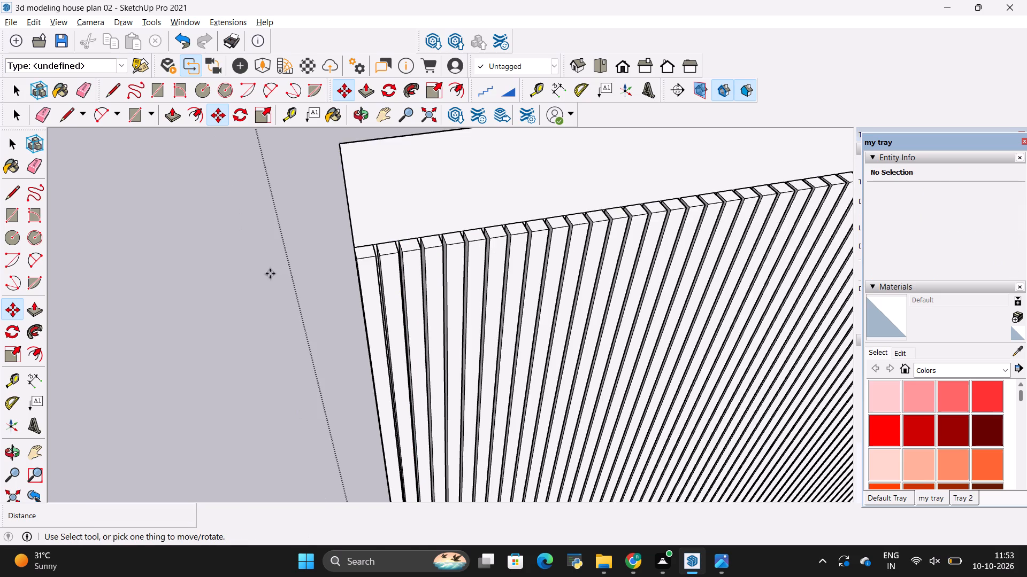
scroll(240, 283, "down", 18)
middle_click_drag(374, 284, 370, 230)
scroll(362, 253, "down", 6)
key("space")
left_click(273, 343)
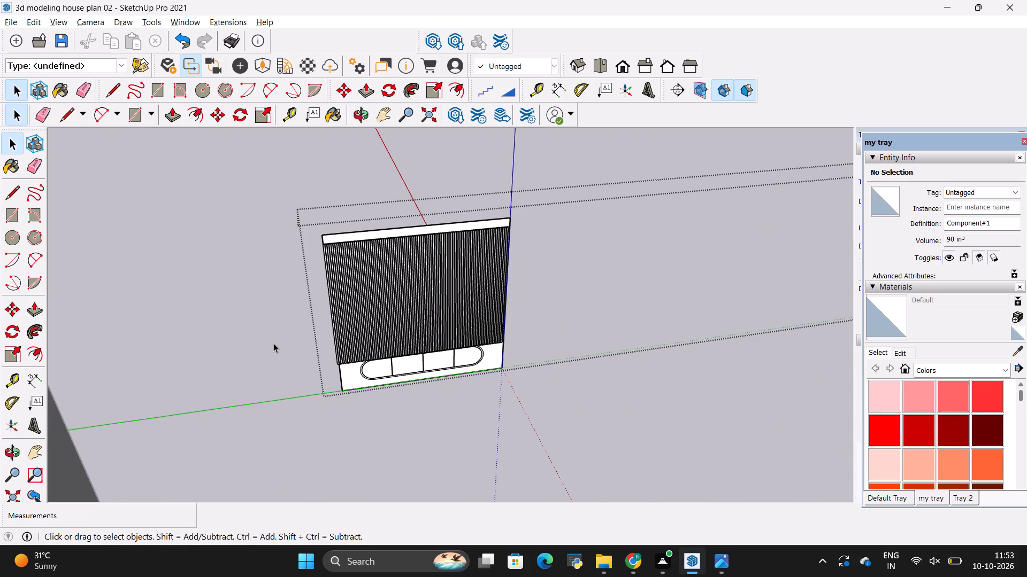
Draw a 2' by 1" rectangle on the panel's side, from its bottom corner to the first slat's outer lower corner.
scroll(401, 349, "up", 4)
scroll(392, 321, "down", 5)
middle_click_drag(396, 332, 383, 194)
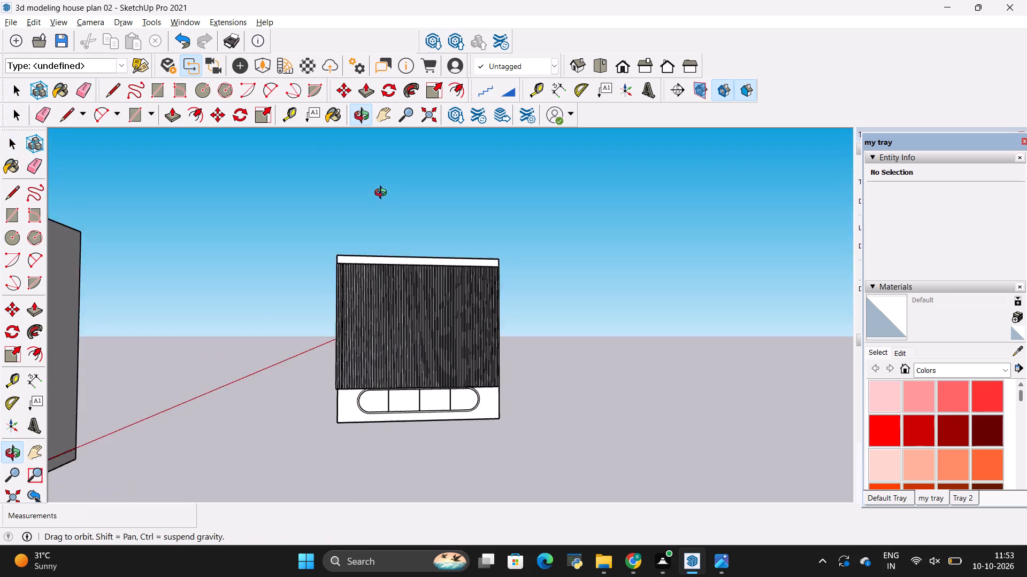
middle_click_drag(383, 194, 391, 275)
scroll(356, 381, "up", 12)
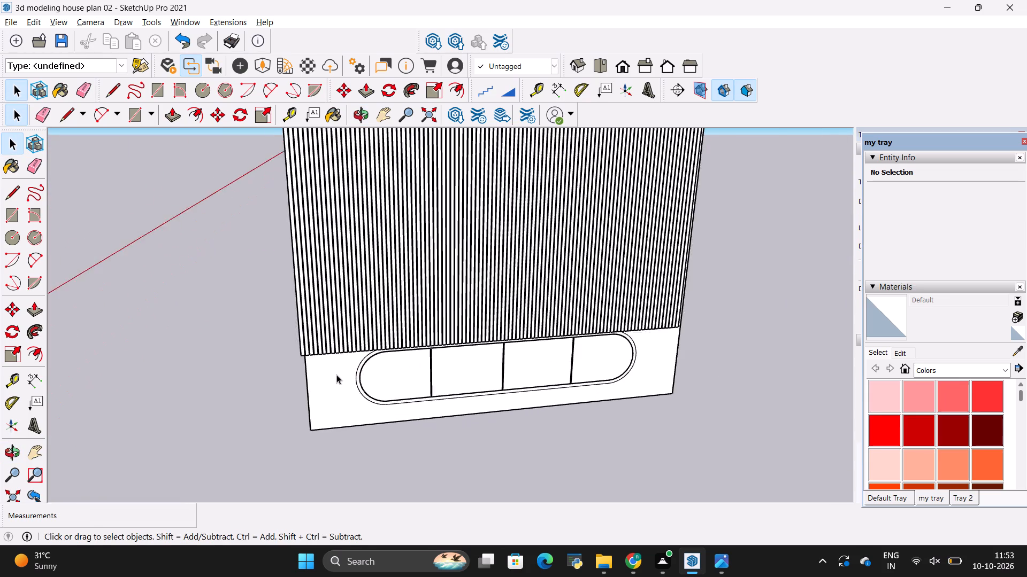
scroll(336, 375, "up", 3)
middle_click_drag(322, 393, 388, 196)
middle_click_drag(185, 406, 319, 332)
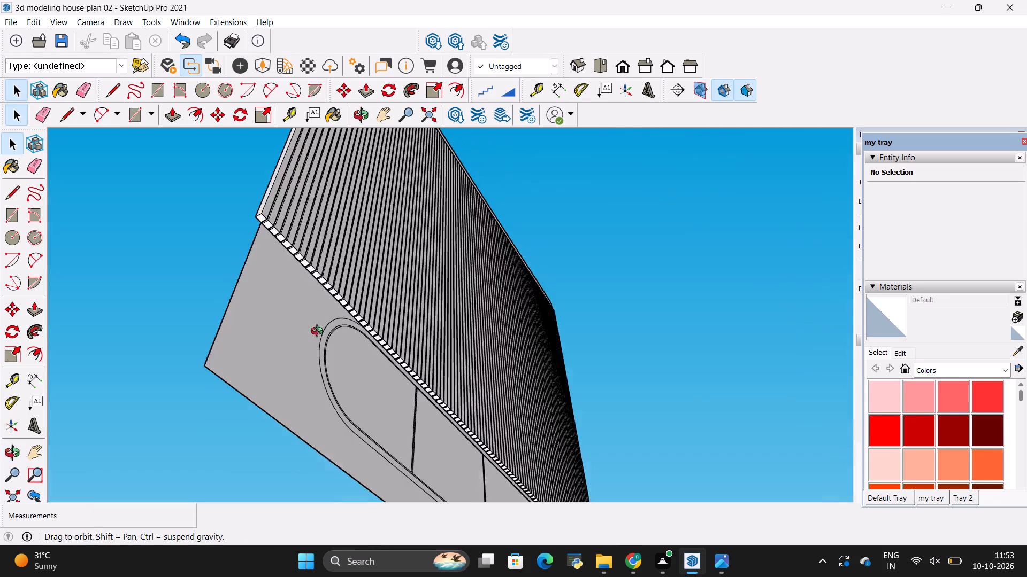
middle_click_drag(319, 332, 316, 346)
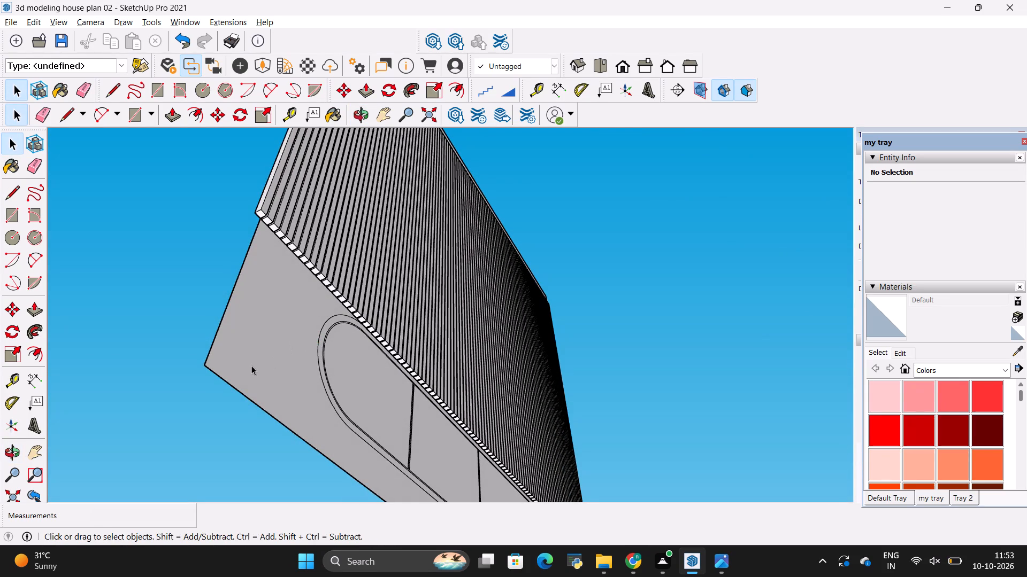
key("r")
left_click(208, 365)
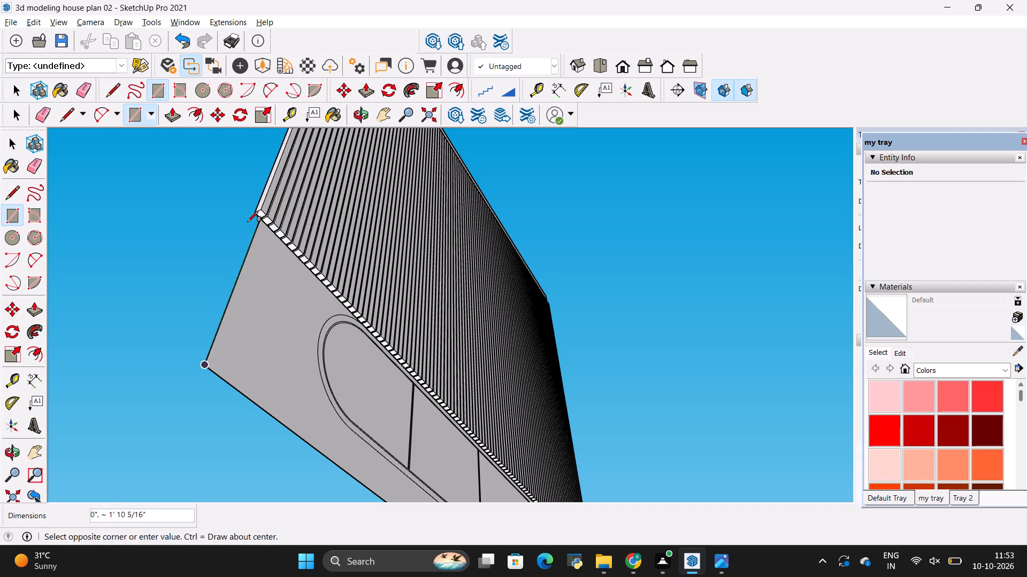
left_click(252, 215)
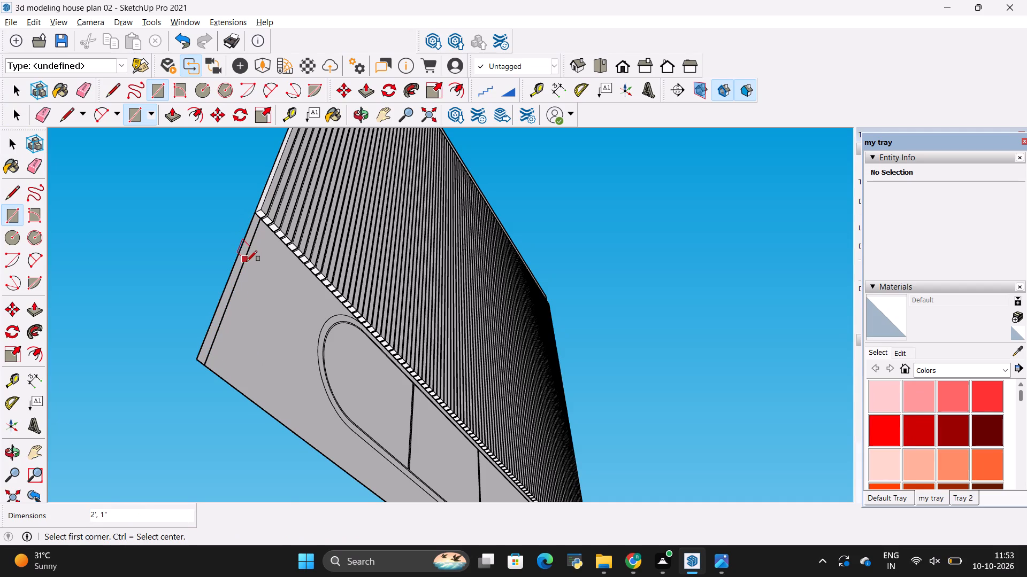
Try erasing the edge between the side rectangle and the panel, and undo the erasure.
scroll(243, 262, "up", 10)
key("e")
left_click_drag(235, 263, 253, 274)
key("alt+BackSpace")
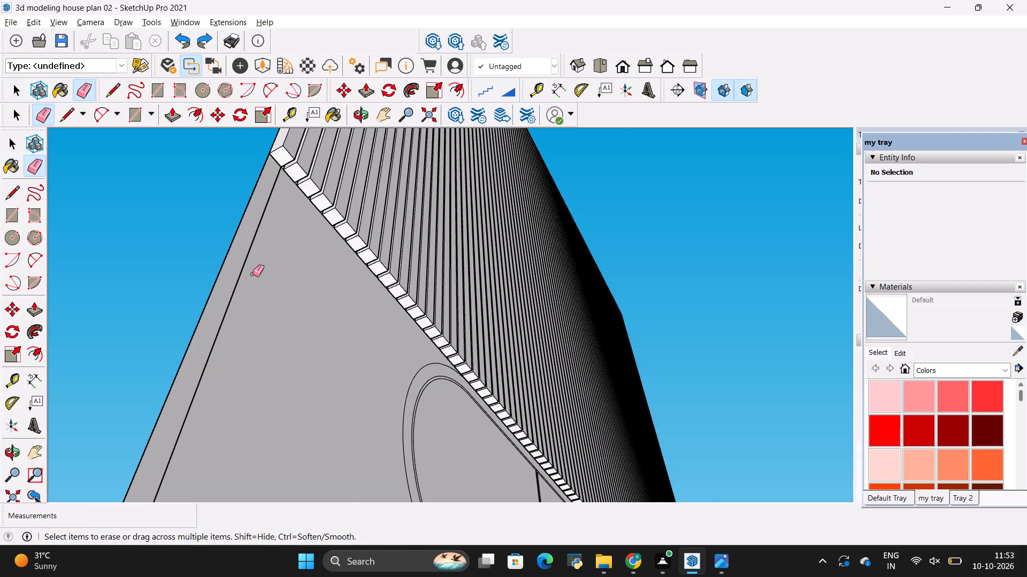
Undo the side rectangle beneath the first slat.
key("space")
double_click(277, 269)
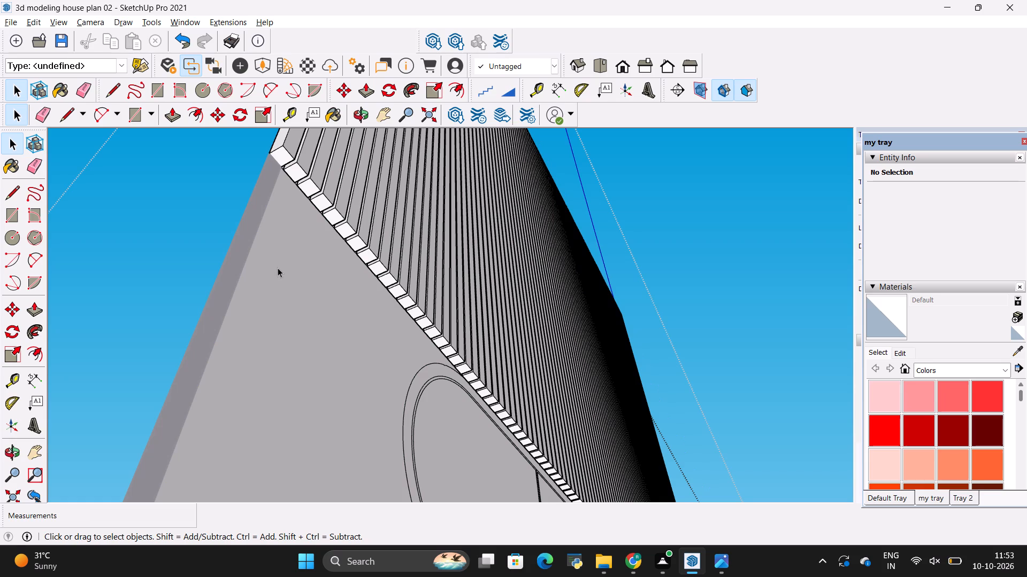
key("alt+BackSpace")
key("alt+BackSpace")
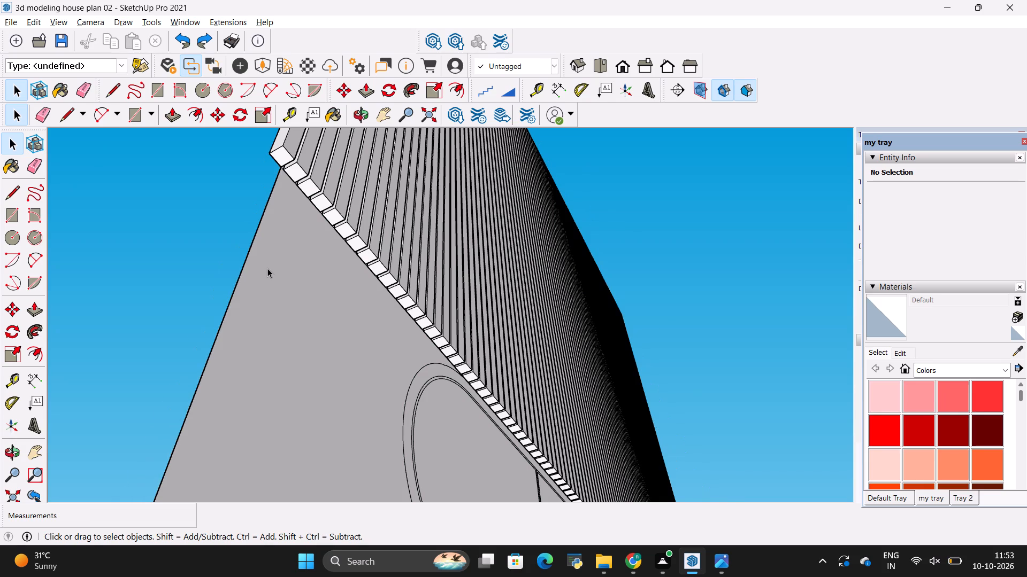
Redraw the side rectangle about 2' high, from the panel's bottom corner to the first slat's outer lower corner.
key("space")
double_click(267, 268)
scroll(338, 161, "down", 5)
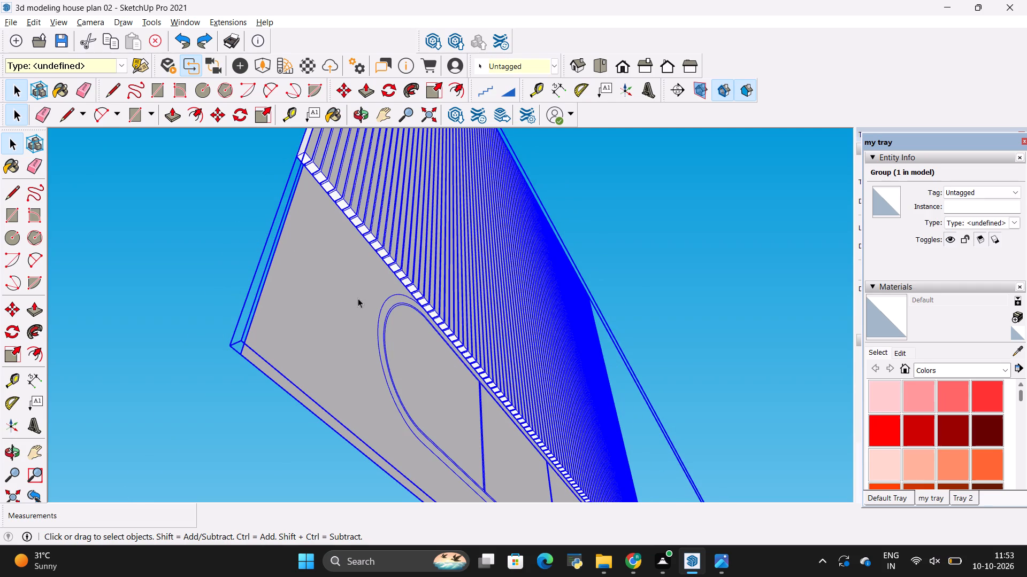
key("r")
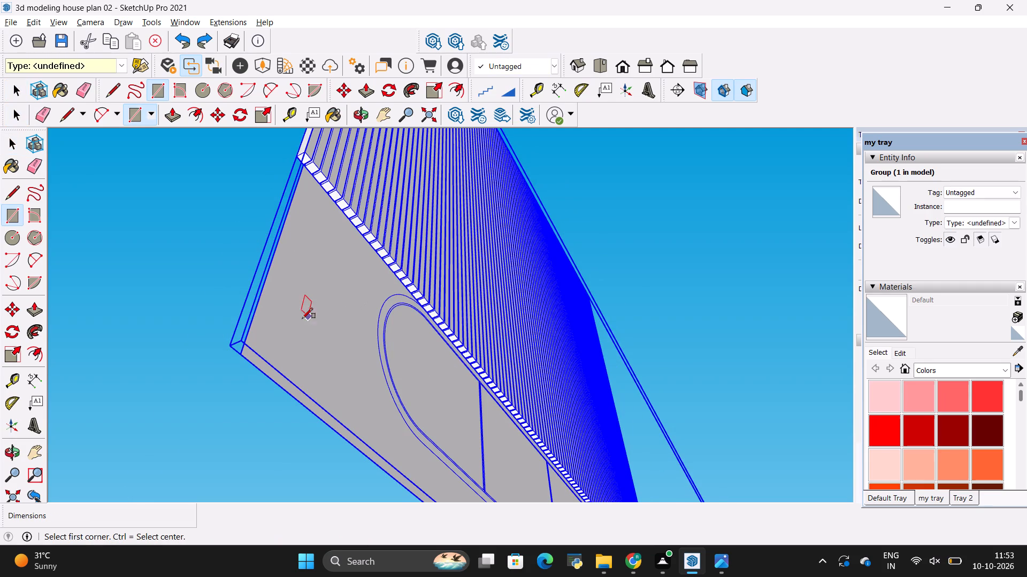
left_click(242, 352)
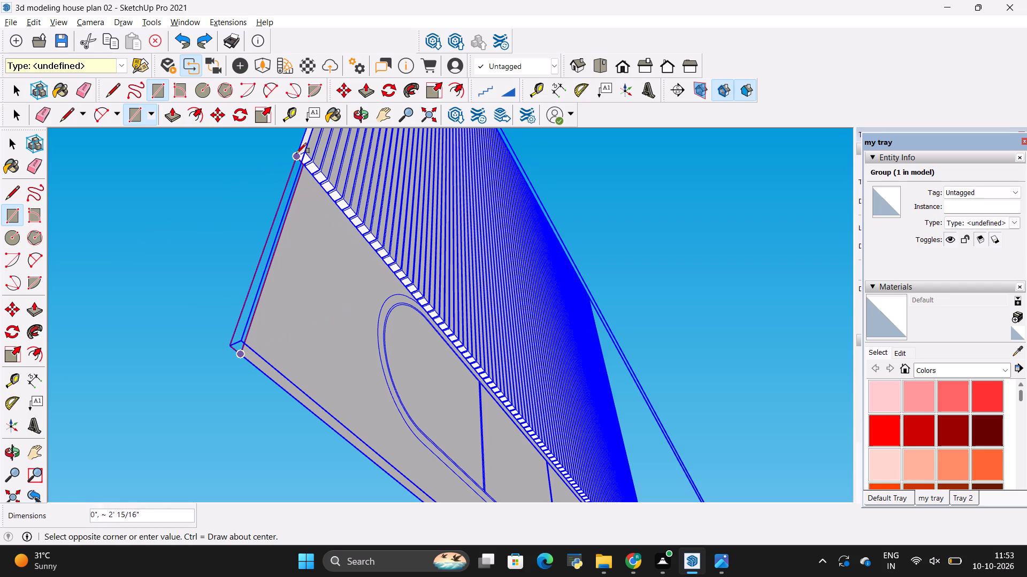
left_click(296, 153)
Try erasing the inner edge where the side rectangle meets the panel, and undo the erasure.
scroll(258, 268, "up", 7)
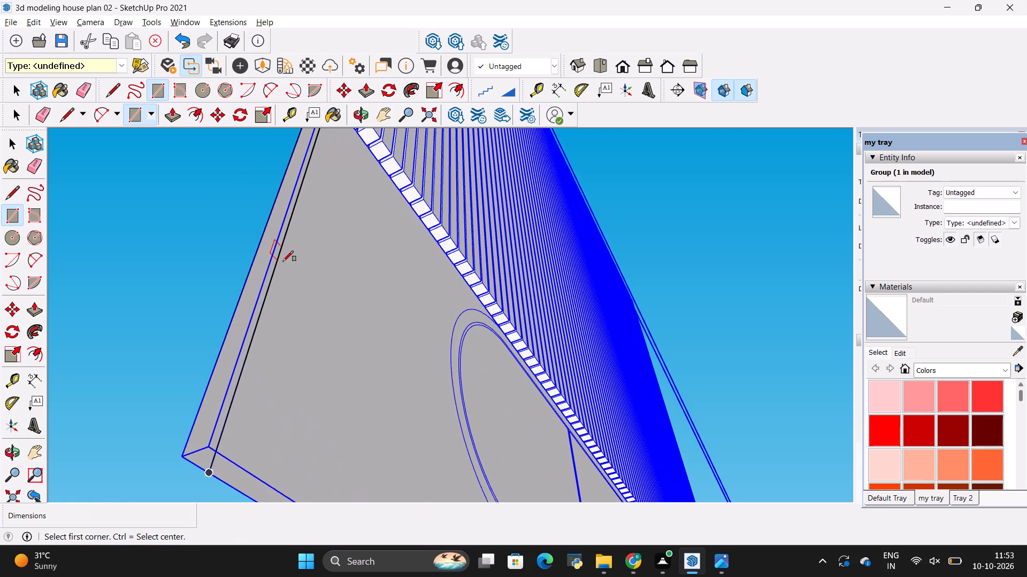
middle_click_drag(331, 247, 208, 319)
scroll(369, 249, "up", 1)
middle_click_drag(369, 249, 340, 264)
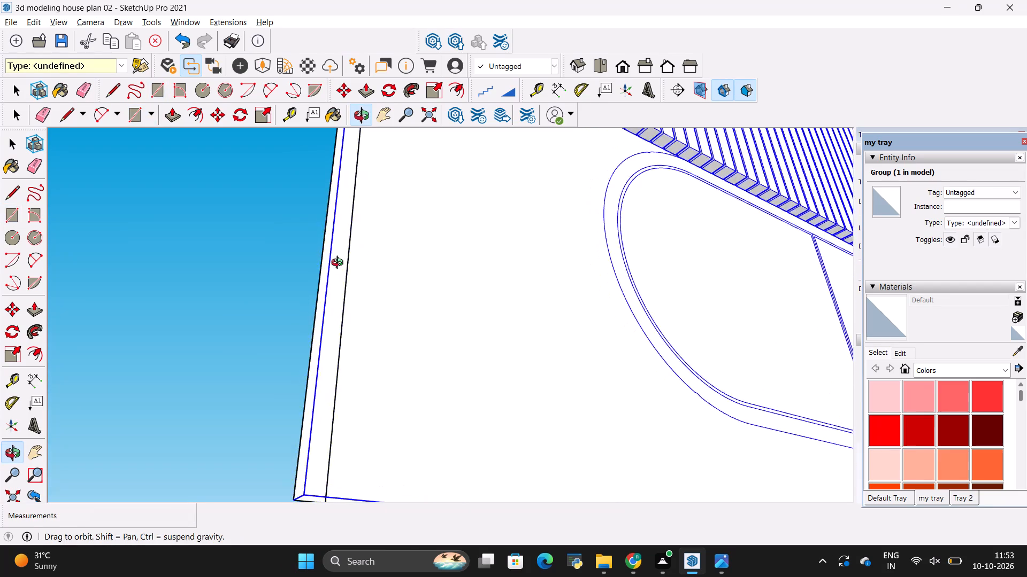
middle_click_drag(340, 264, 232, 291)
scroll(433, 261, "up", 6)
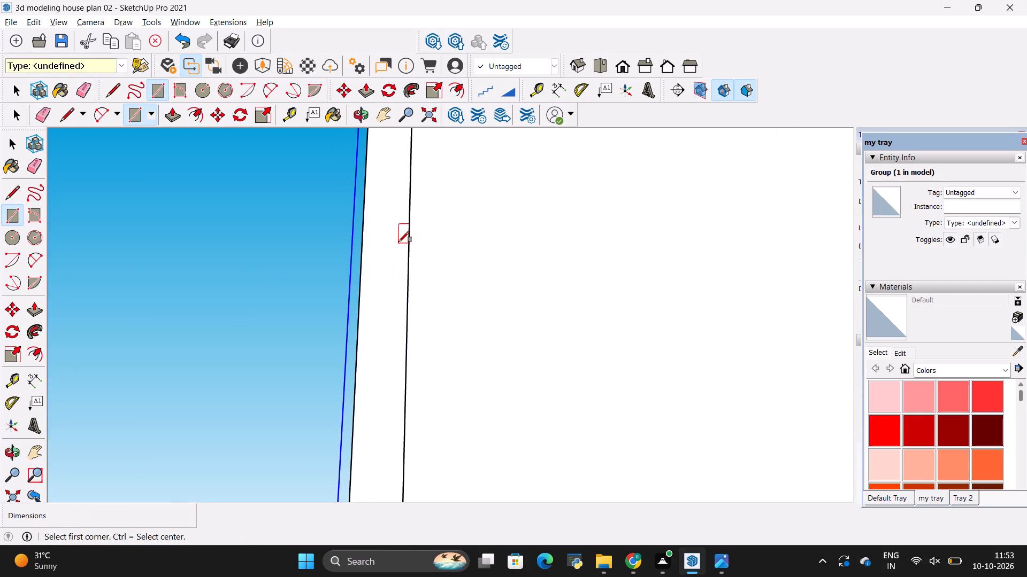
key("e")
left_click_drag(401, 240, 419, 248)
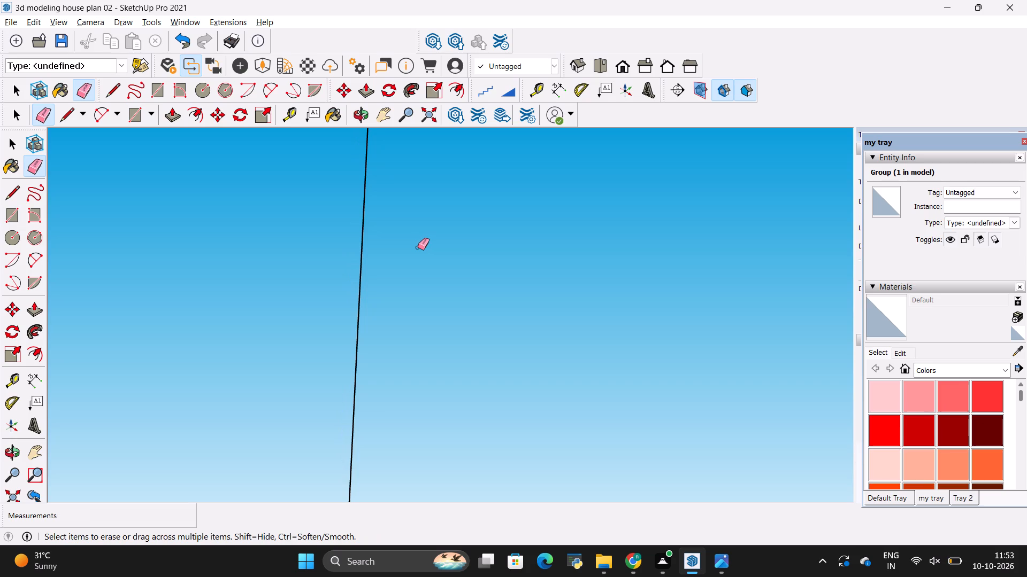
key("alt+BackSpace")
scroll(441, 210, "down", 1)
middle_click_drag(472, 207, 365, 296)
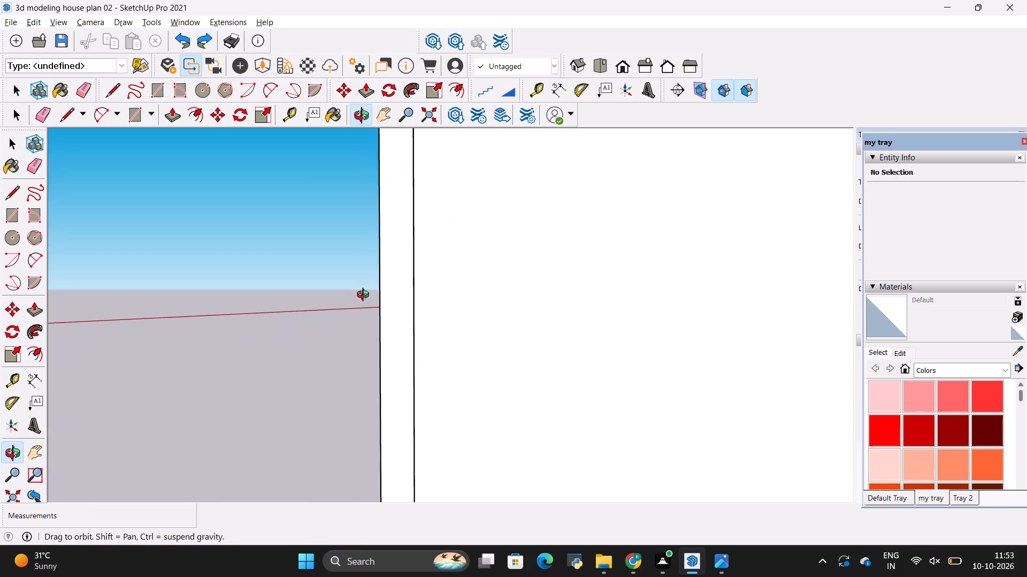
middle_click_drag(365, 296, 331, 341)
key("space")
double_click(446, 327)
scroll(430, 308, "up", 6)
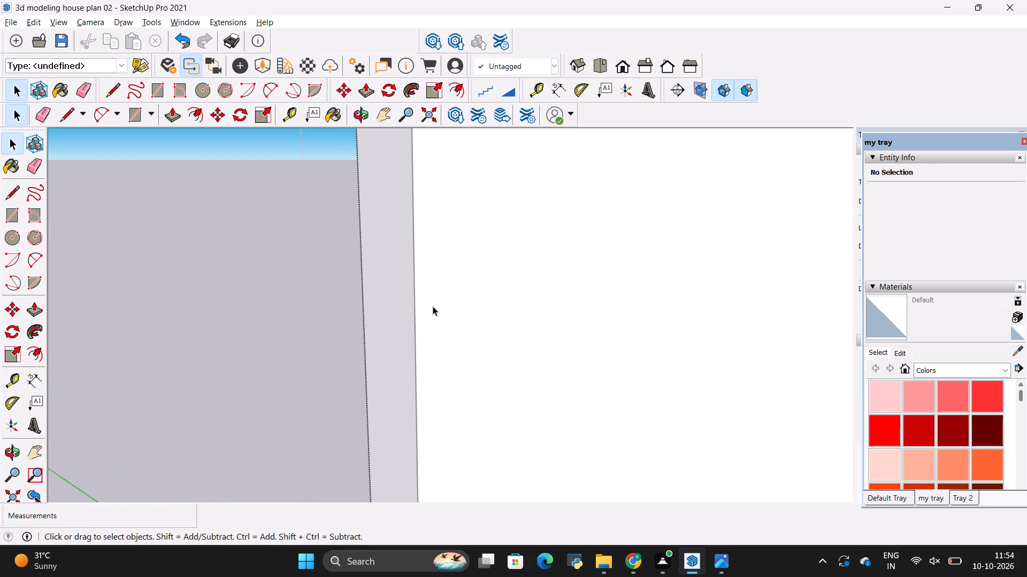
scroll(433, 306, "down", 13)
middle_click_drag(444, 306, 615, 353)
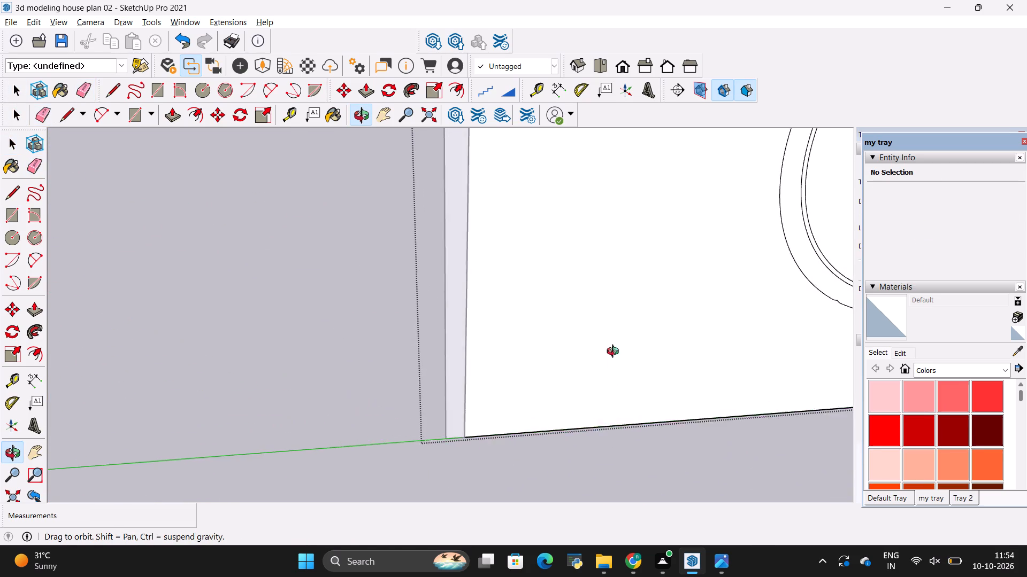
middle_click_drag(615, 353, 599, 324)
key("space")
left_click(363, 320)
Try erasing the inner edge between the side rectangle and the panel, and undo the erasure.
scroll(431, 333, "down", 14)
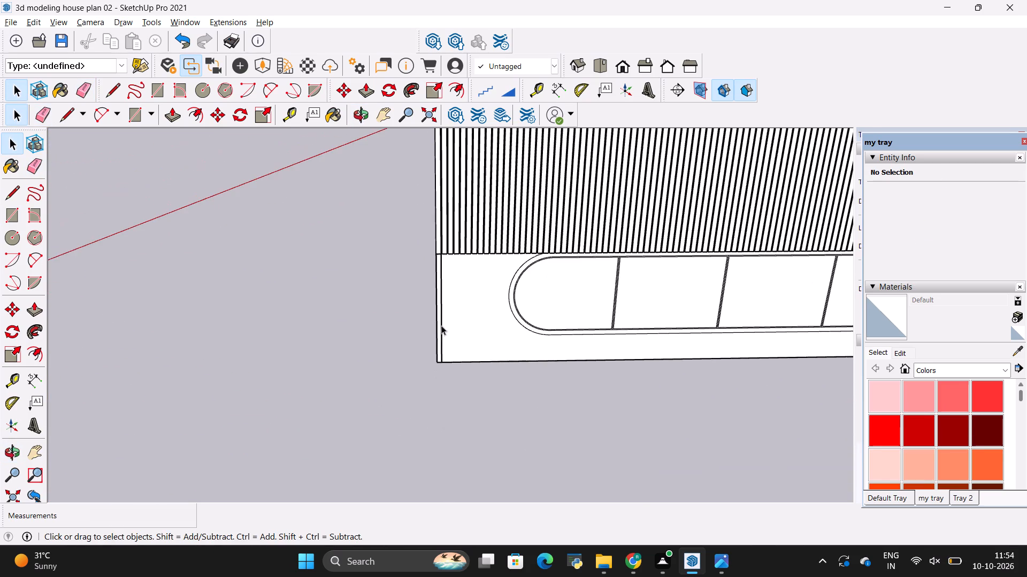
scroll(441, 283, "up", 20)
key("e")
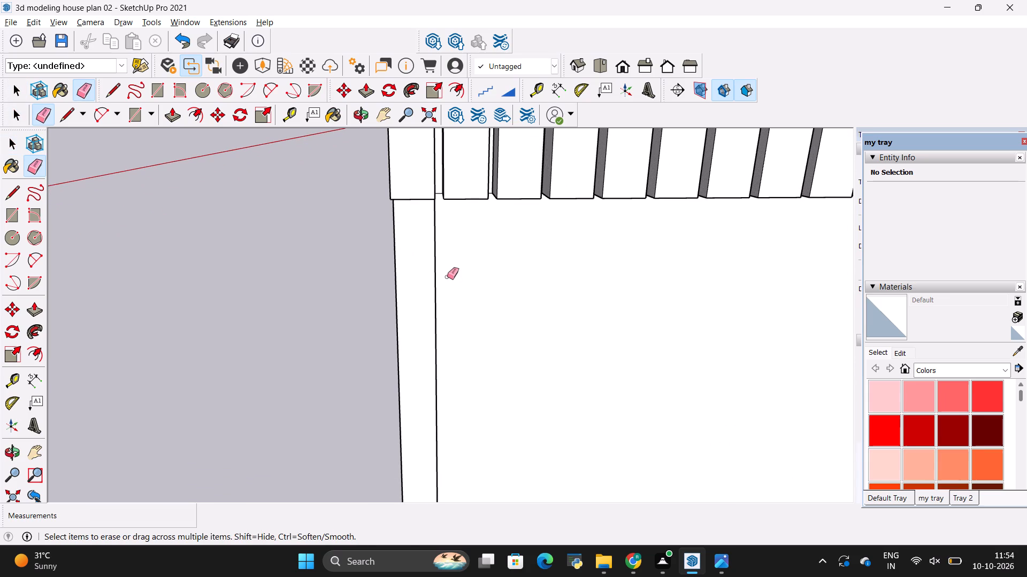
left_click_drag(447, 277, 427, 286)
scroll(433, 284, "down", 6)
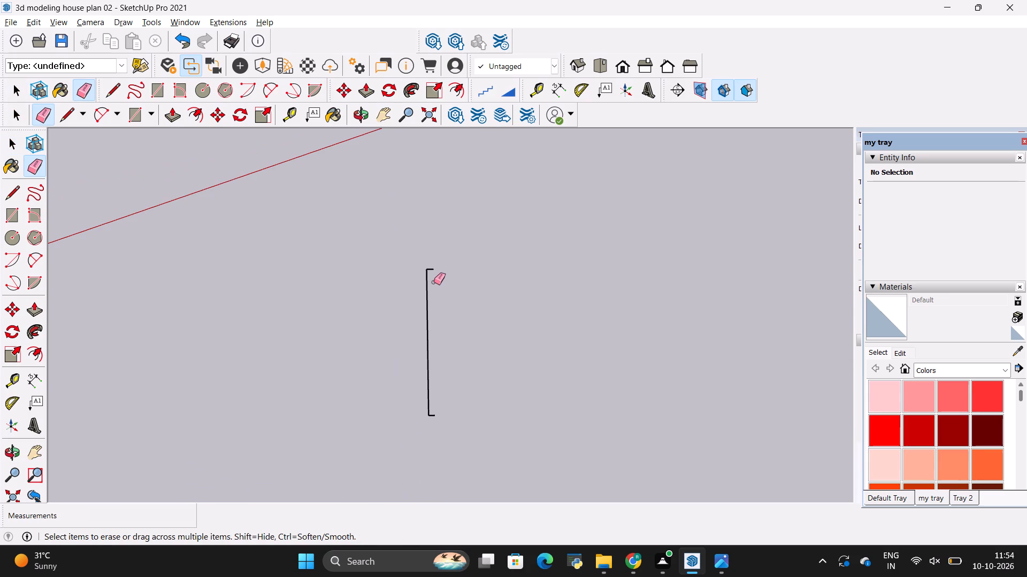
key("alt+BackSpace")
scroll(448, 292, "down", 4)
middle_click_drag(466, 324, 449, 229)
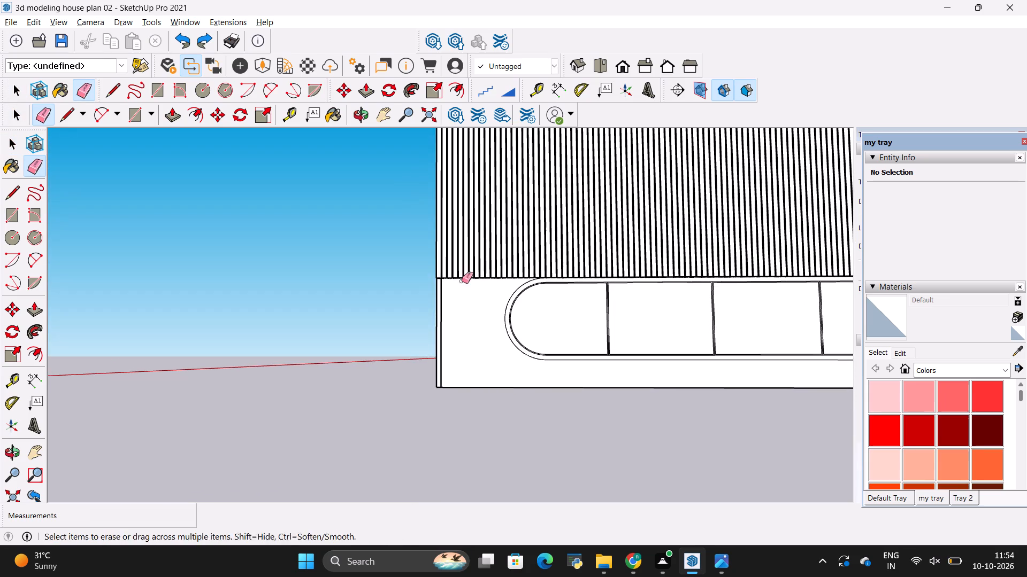
Open the back panel for editing and draw a rectangle about 2' by 1" on the side strip beneath the first slat.
key("space")
double_click(478, 371)
scroll(461, 320, "up", 7)
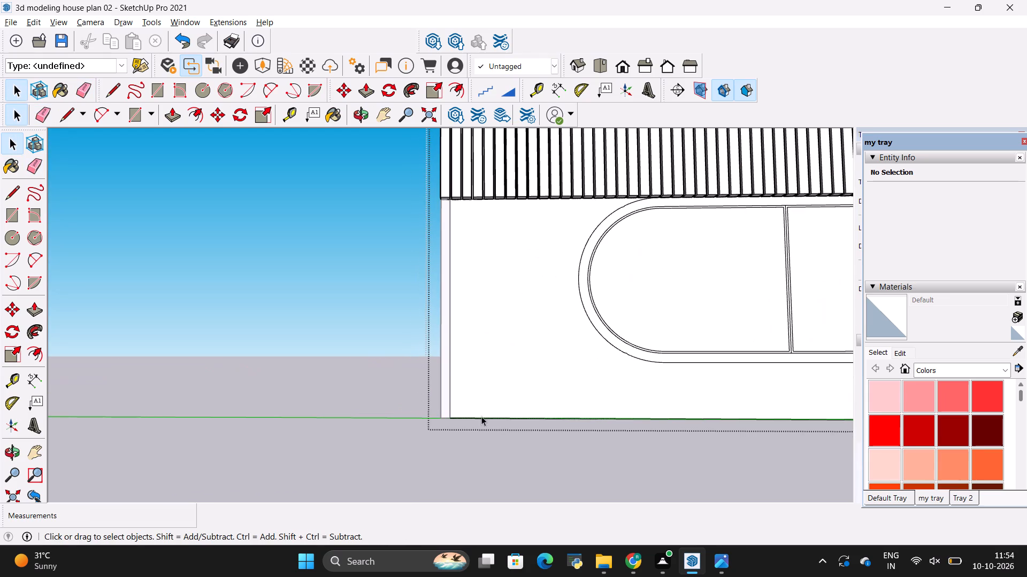
key("r")
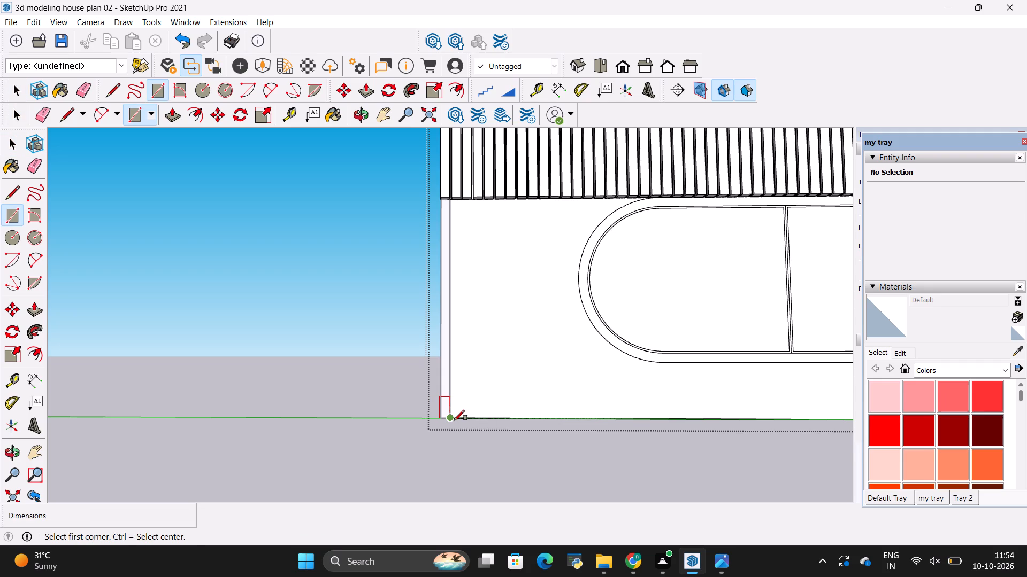
left_click(454, 420)
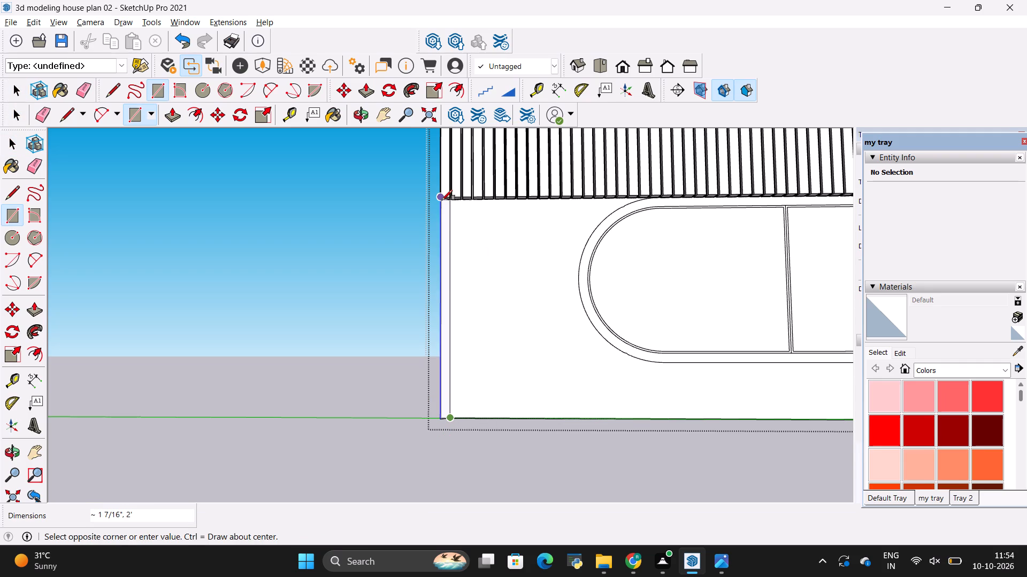
scroll(442, 200, "up", 11)
left_click(441, 204)
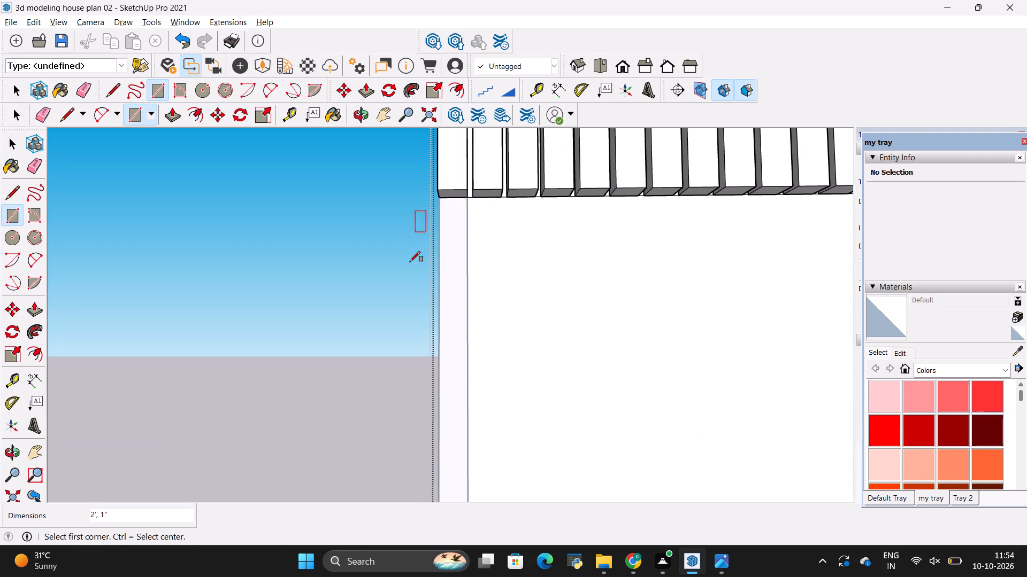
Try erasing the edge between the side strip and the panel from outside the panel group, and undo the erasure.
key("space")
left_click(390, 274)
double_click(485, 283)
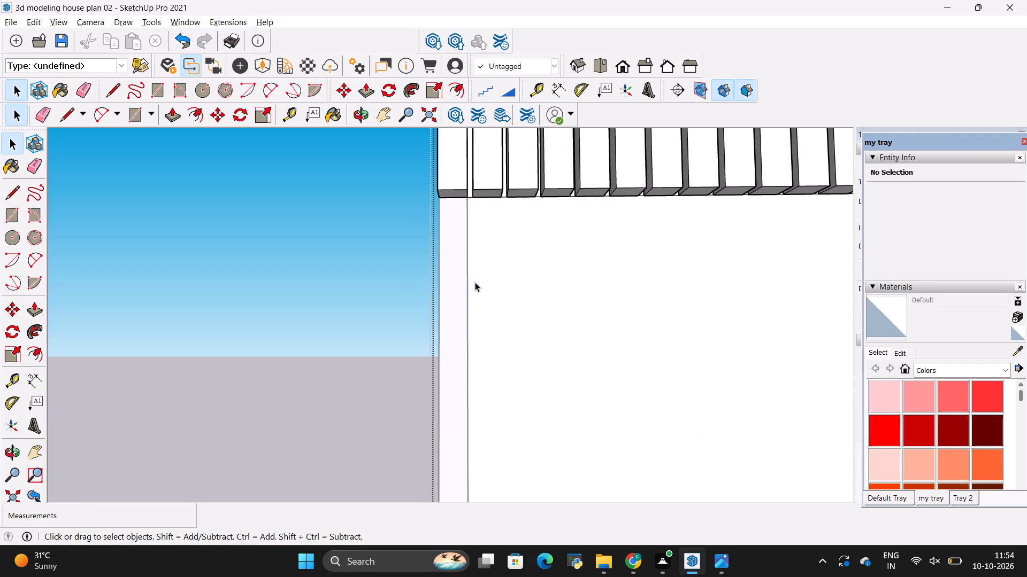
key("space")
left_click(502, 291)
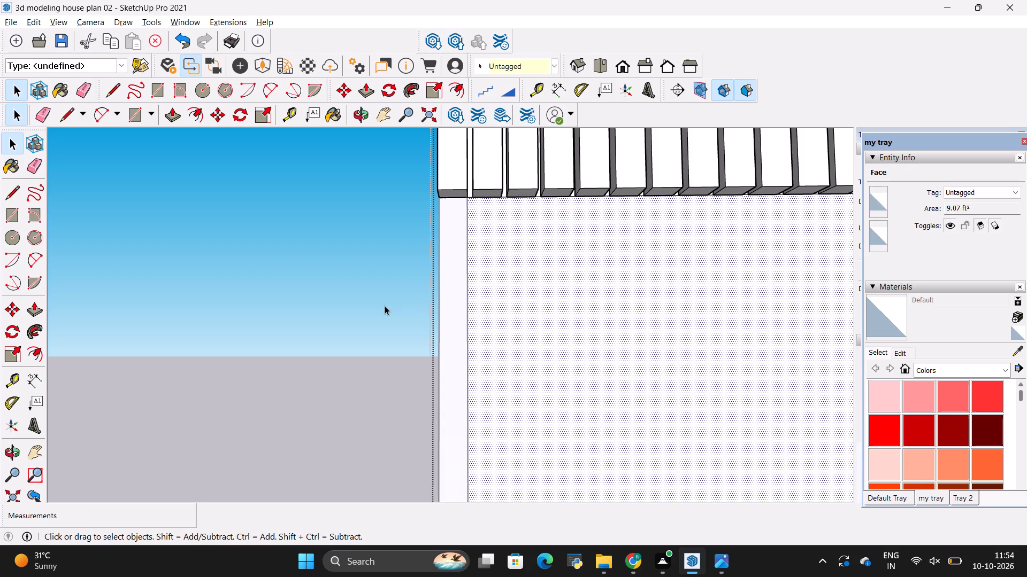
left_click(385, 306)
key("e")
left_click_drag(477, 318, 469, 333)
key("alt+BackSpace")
Examine the side strip's inner edge and its connected geometry beneath the first slat.
key("space")
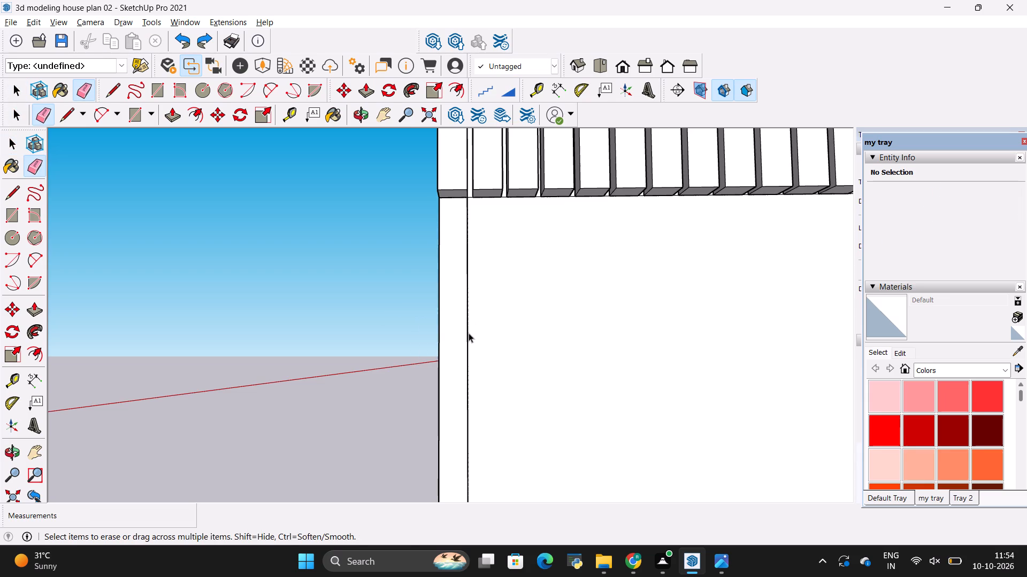
left_click(467, 334)
double_click(467, 334)
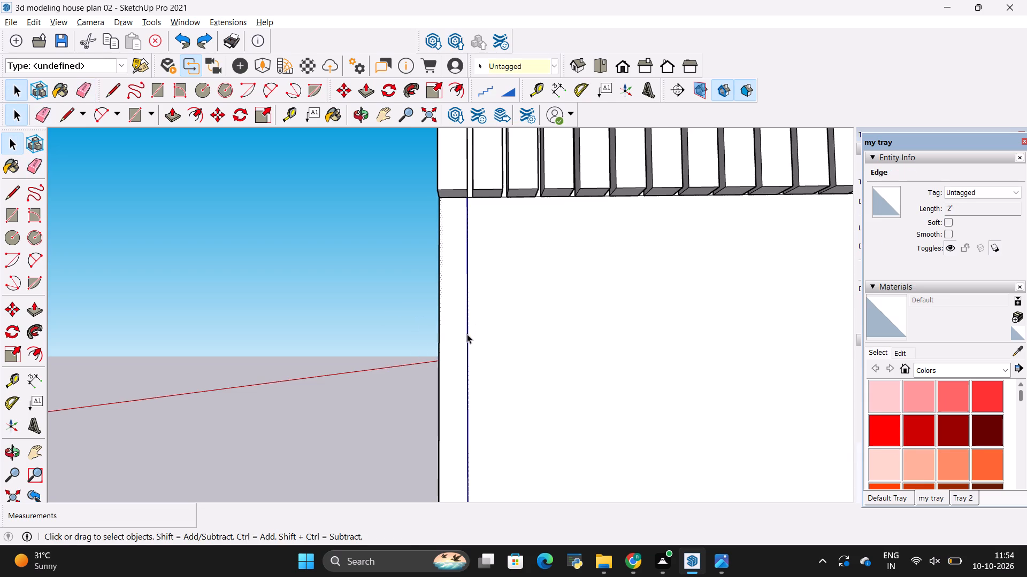
triple_click(467, 334)
double_click(467, 332)
left_click_drag(467, 325, 423, 318)
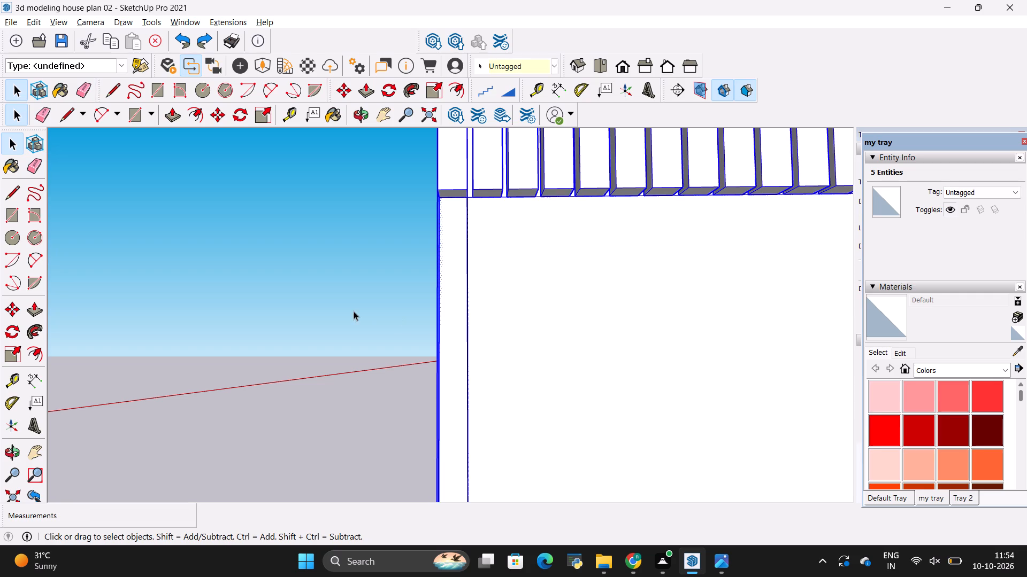
key("space")
left_click(352, 309)
left_click(471, 301)
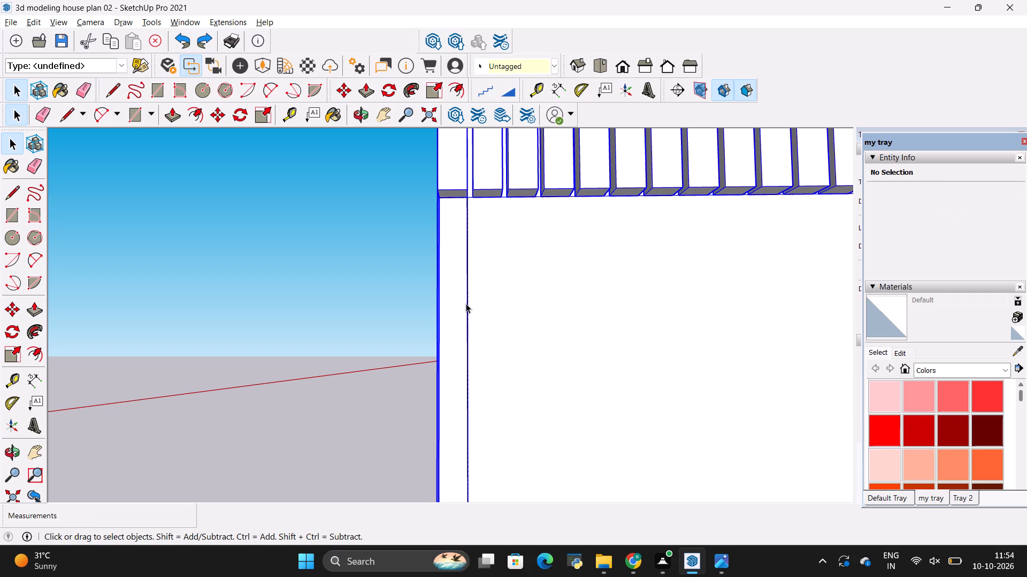
left_click(466, 303)
left_click(466, 303)
triple_click(466, 301)
scroll(365, 282, "down", 4)
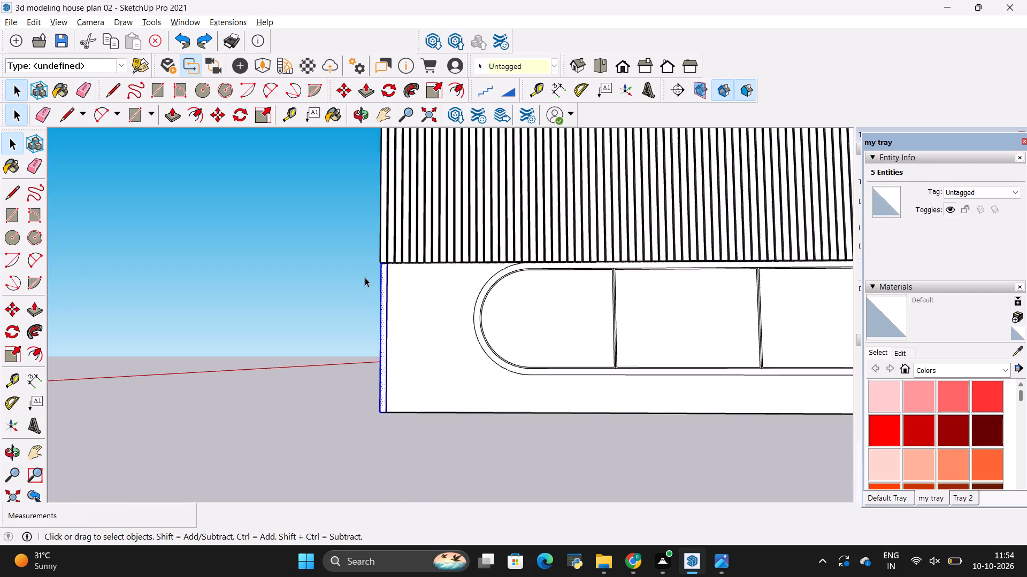
scroll(365, 277, "down", 9)
key("space")
left_click(459, 435)
Inspect the slatted panel, its slat top ends and the plain strip above the slats.
scroll(416, 324, "up", 5)
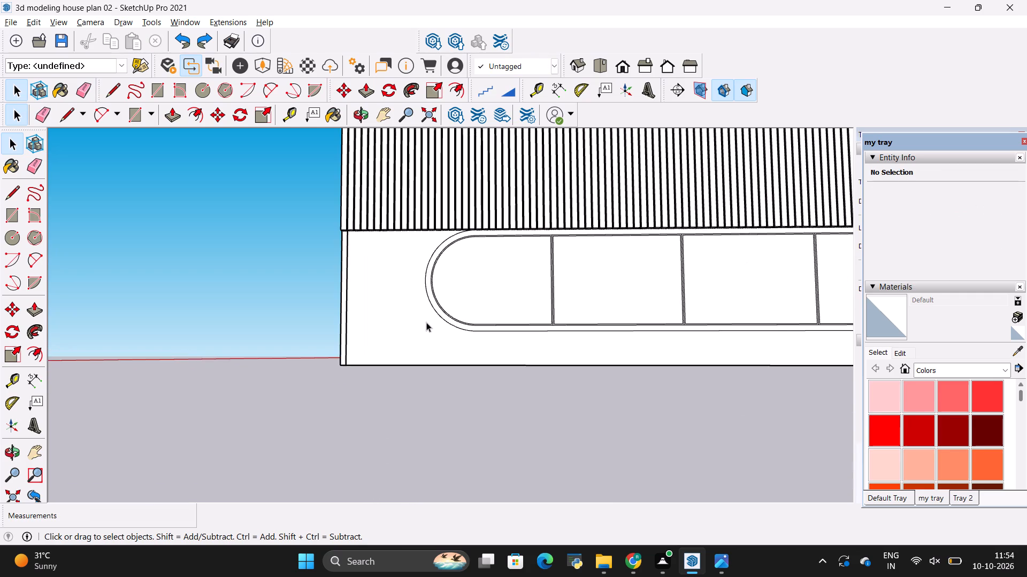
scroll(426, 322, "down", 5)
middle_click_drag(462, 302, 508, 336)
key("alt+Tab")
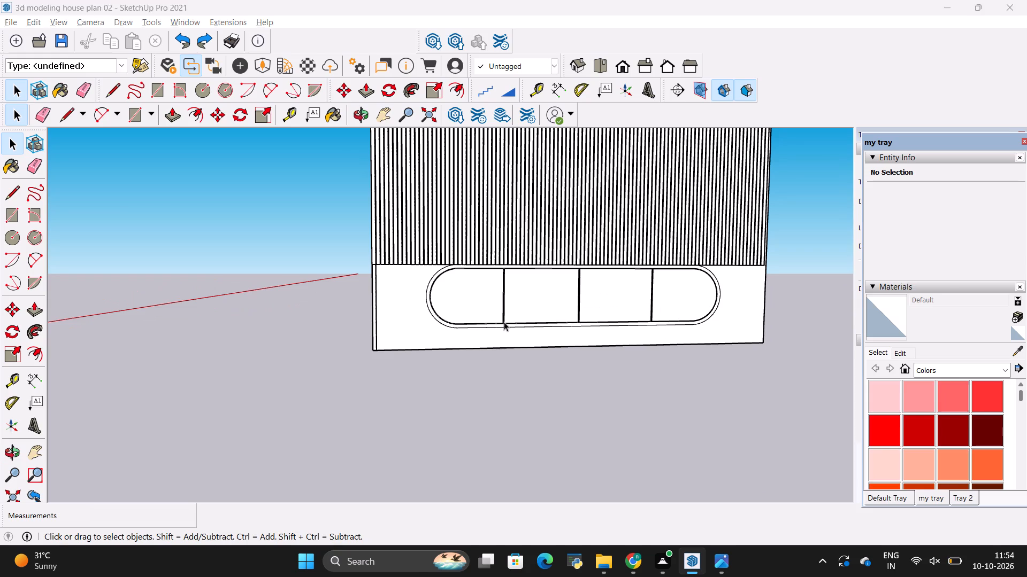
key("alt+Tab")
scroll(503, 337, "down", 9)
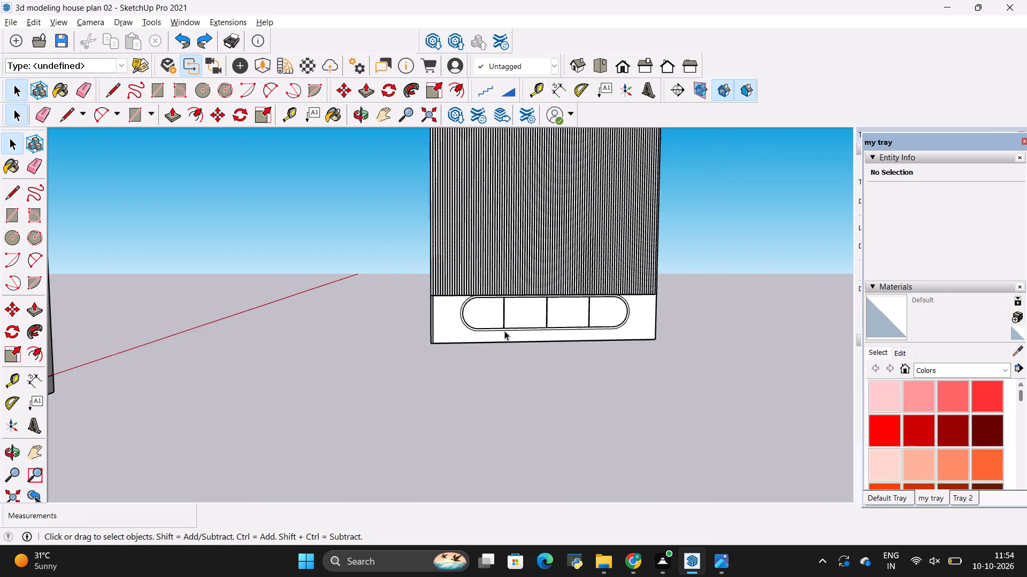
scroll(504, 331, "down", 5)
scroll(504, 221, "up", 15)
scroll(343, 212, "up", 5)
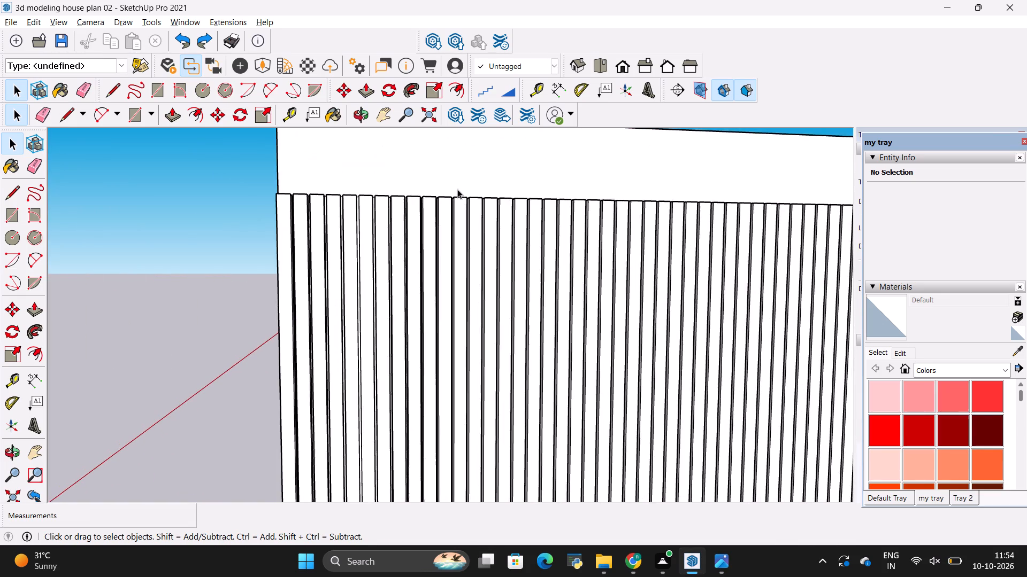
scroll(463, 189, "up", 2)
middle_click_drag(432, 383, 461, 452)
scroll(461, 451, "down", 1)
scroll(431, 215, "up", 2)
middle_click_drag(432, 214, 433, 216)
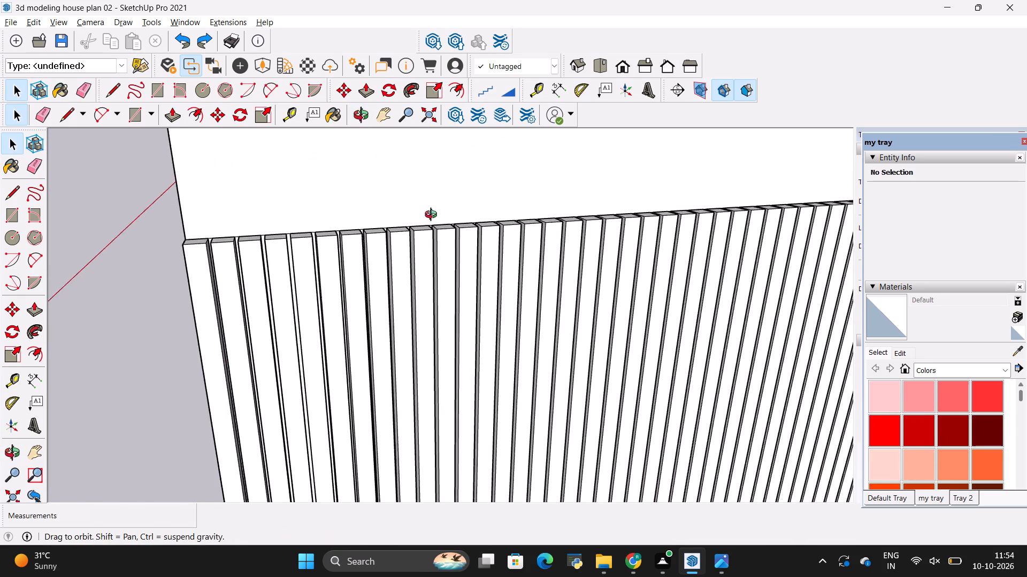
middle_click_drag(433, 216, 433, 196)
scroll(433, 196, "down", 12)
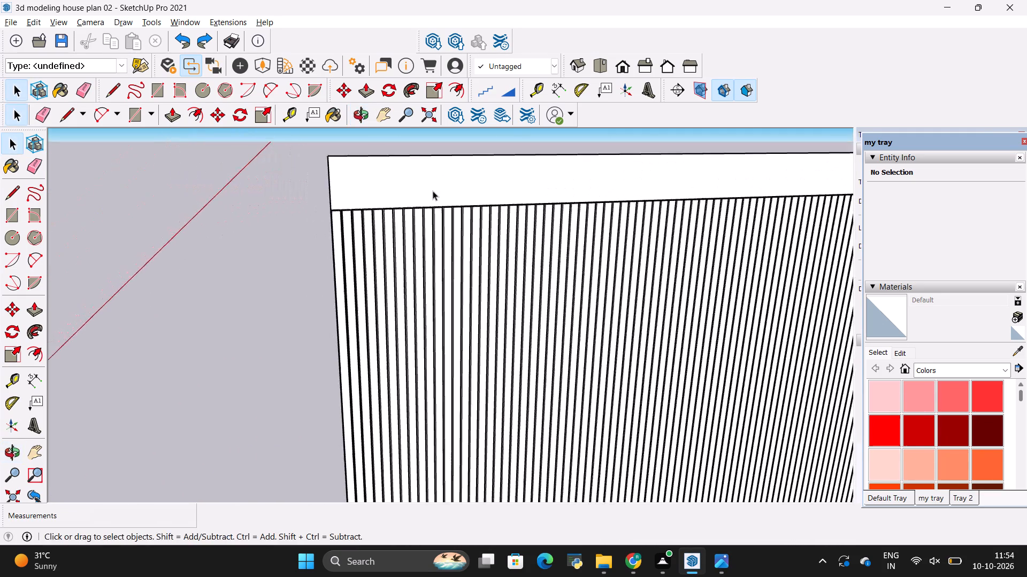
scroll(433, 191, "down", 12)
middle_click_drag(584, 352, 554, 295)
Compare the slatted wall in the model with the TV panel, shelves and cabinet in the reference image.
key("alt+Tab")
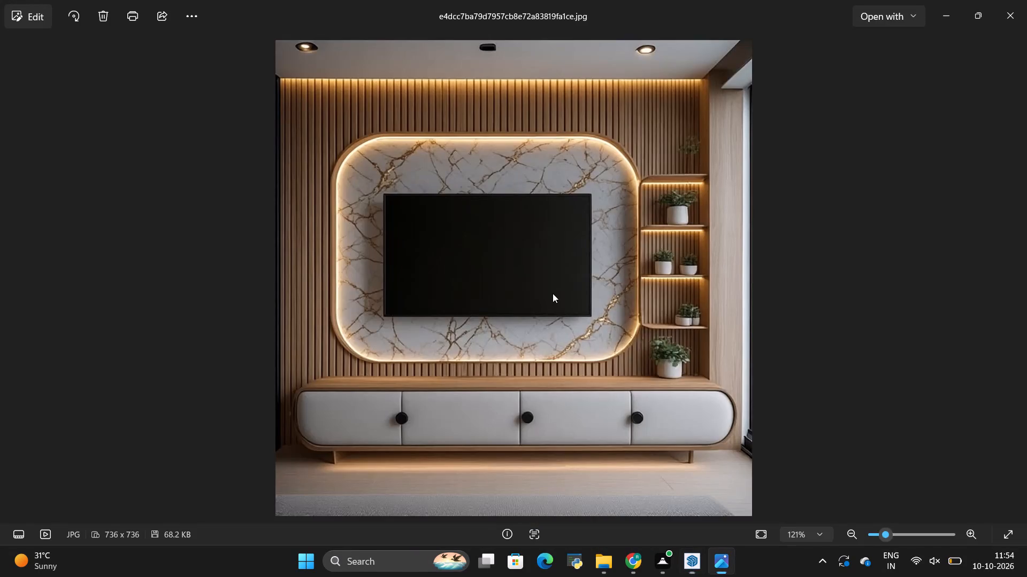
key("alt+Tab")
scroll(537, 322, "up", 7)
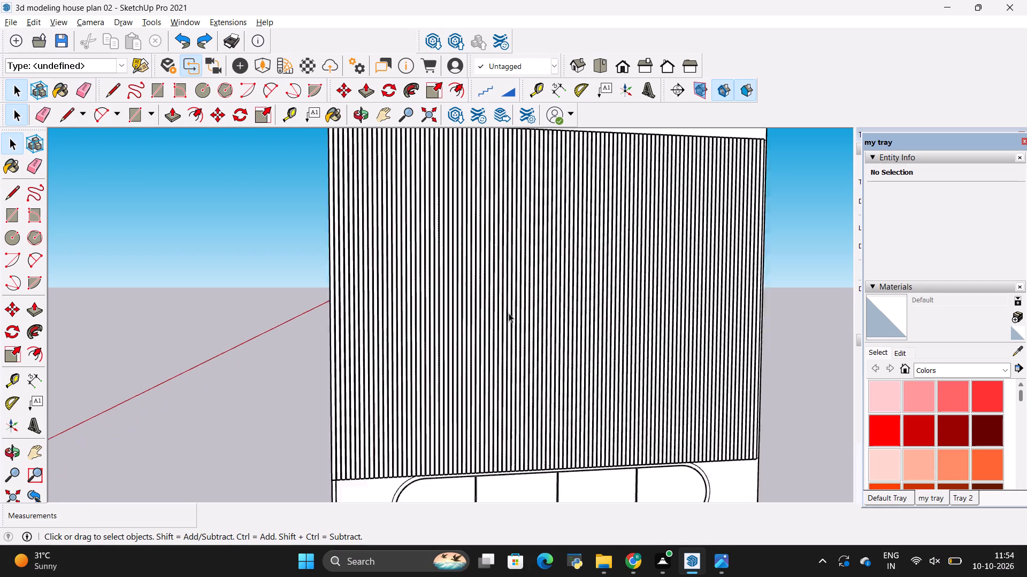
scroll(510, 311, "down", 5)
middle_click_drag(567, 321, 550, 331)
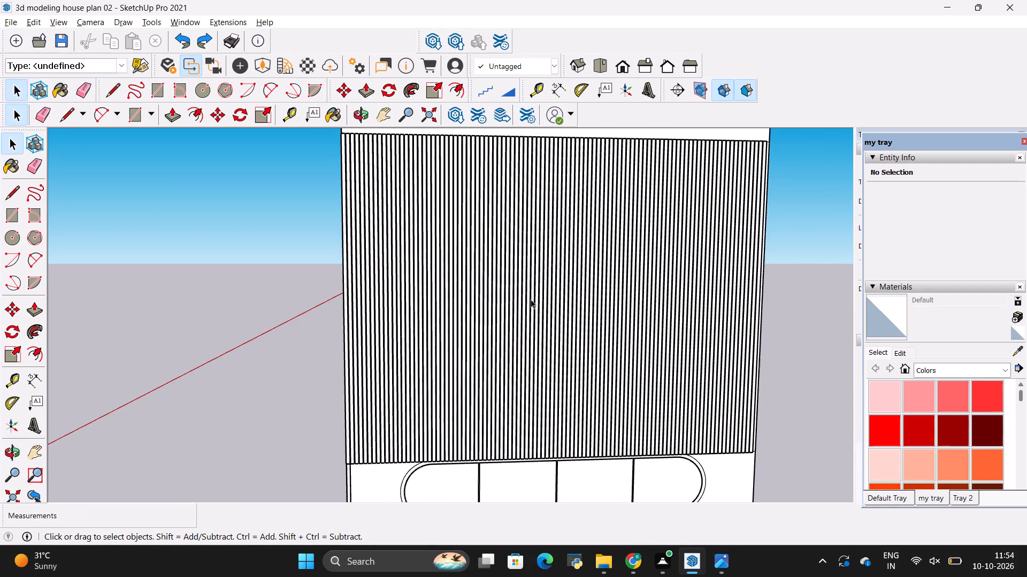
scroll(455, 221, "up", 3)
scroll(456, 220, "down", 5)
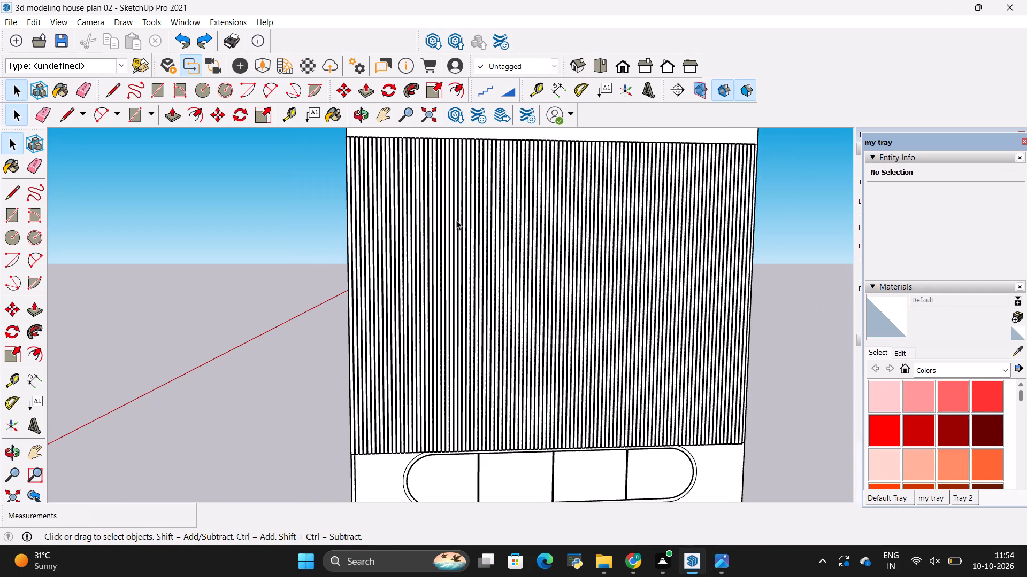
key("alt+Tab")
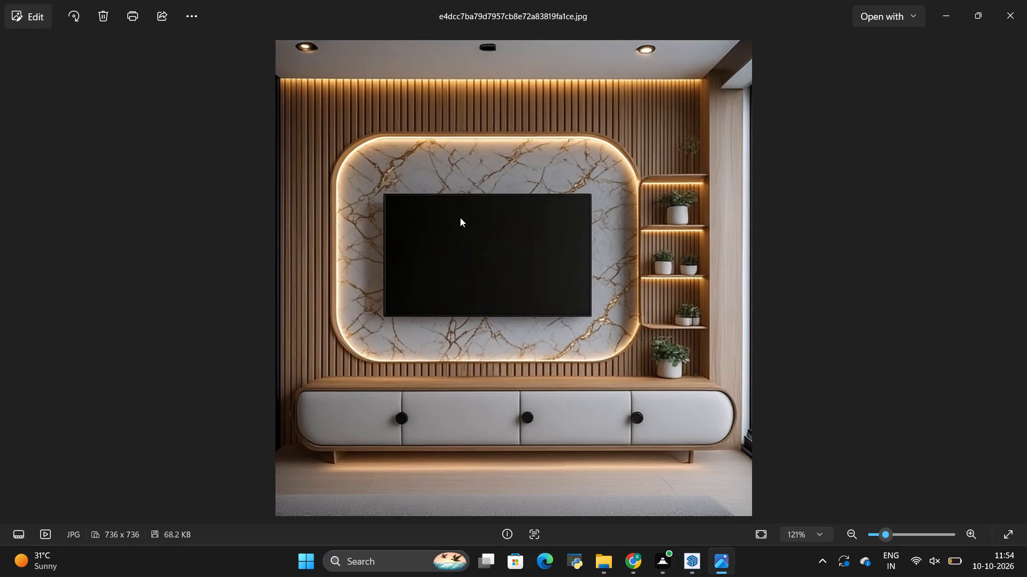
key("alt+Tab")
key("alt+Tab")
scroll(460, 217, "down", 16)
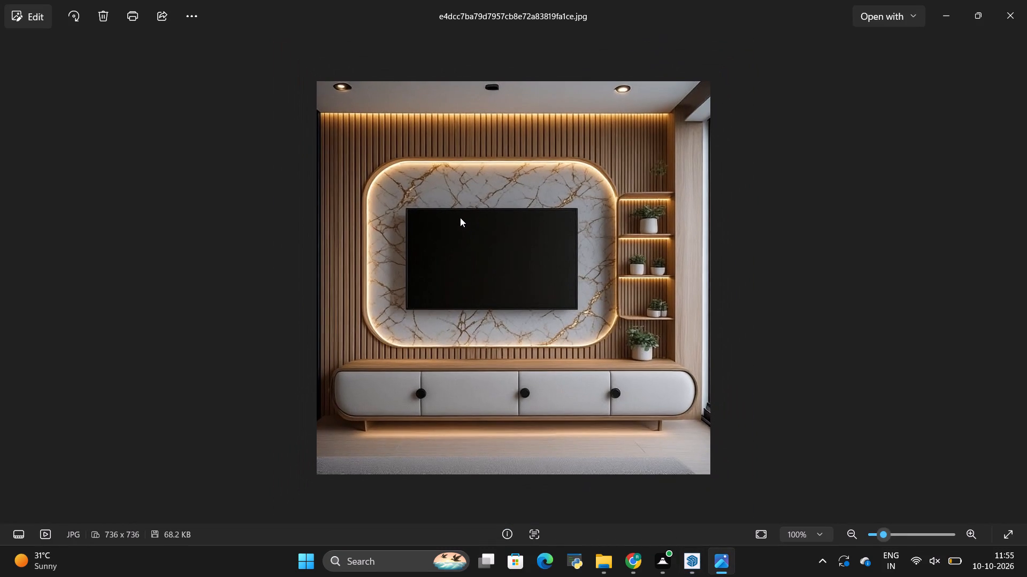
scroll(460, 217, "down", 5)
key("alt+Tab")
Examine the house model's rooms and walls alongside the TV wall unit.
scroll(515, 208, "down", 8)
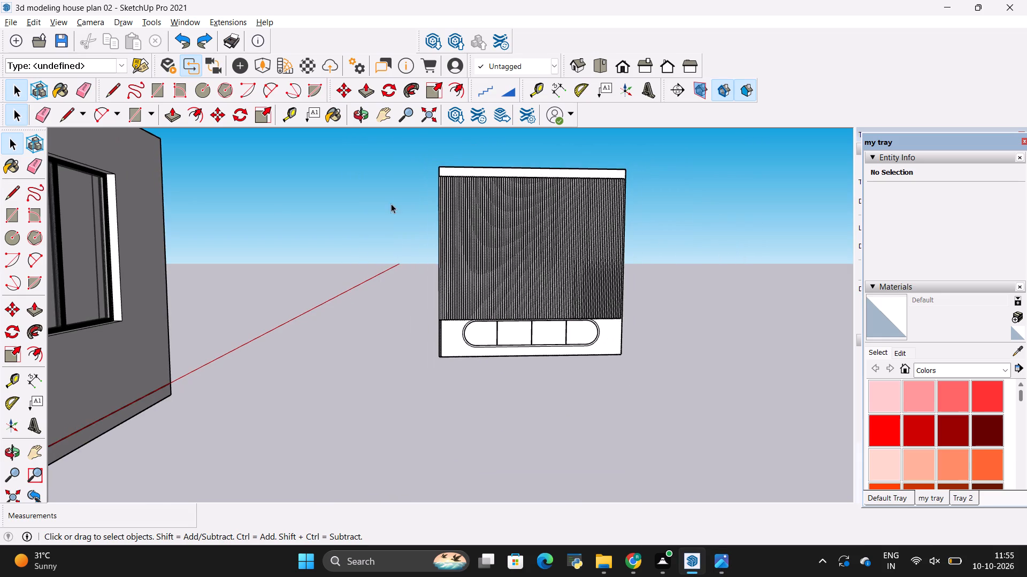
scroll(523, 212, "down", 6)
scroll(566, 213, "down", 6)
middle_click_drag(392, 196, 395, 230)
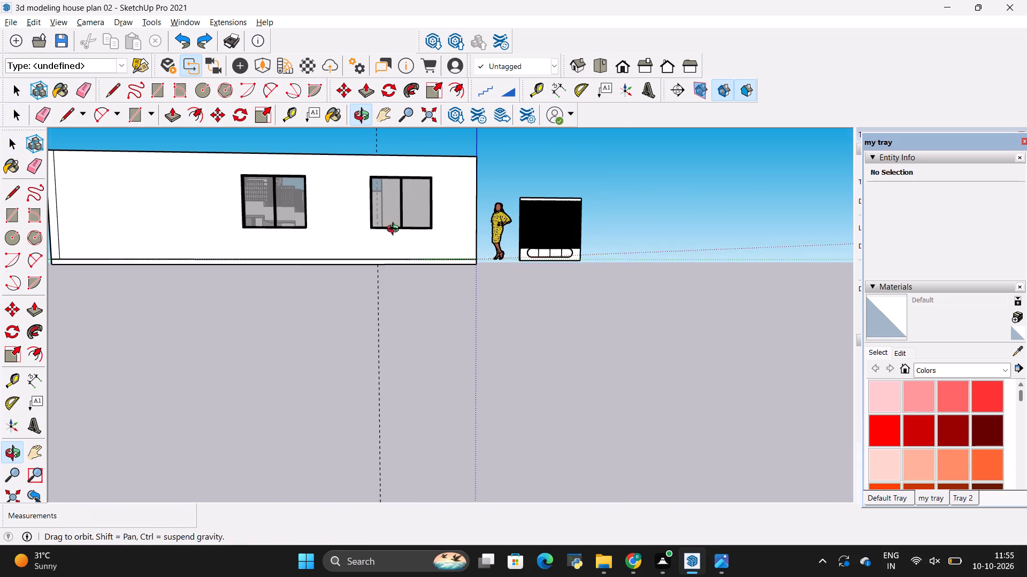
middle_click_drag(395, 230, 395, 314)
scroll(334, 219, "down", 3)
scroll(390, 191, "up", 5)
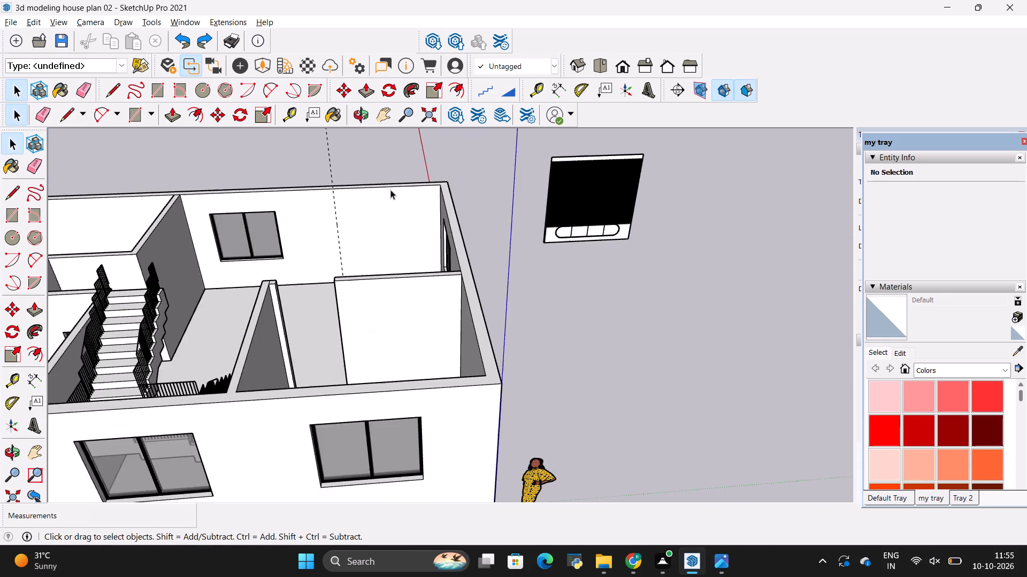
scroll(390, 190, "up", 10)
scroll(277, 210, "down", 12)
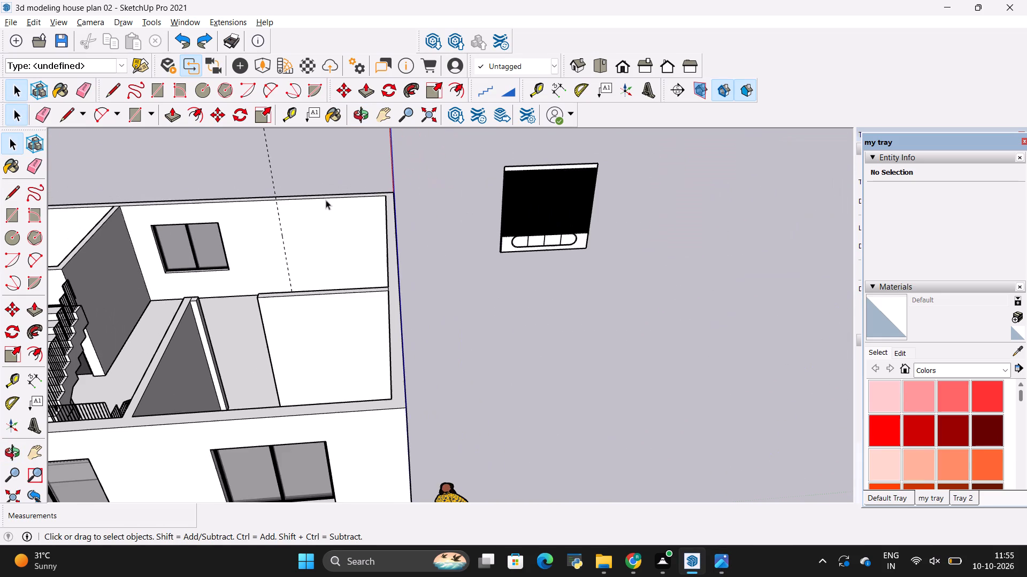
scroll(588, 164, "up", 15)
Examine the slatted wall unit up close and beside the house, and check it against the TV wall reference image.
double_click(560, 186)
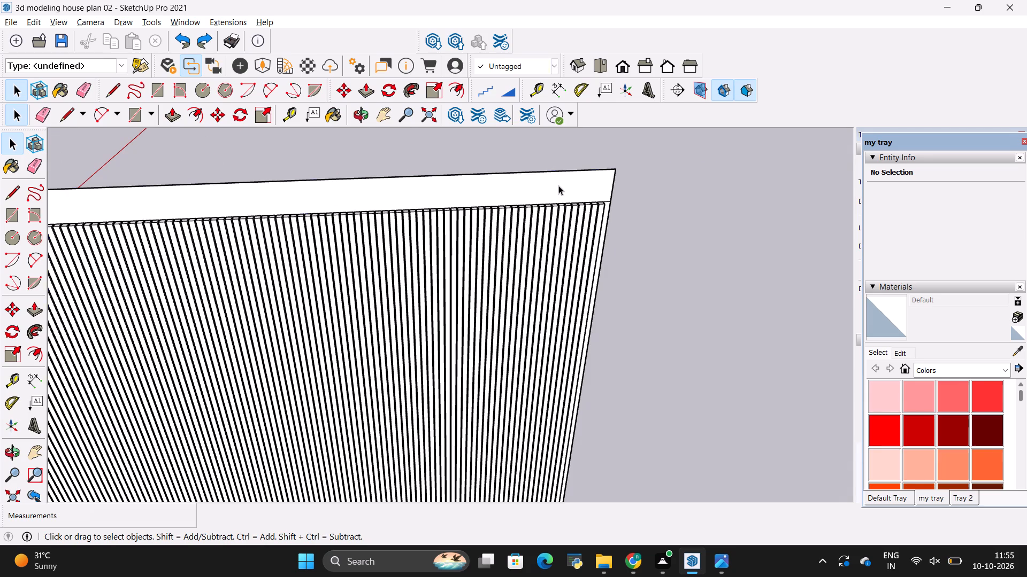
left_click(568, 158)
left_click(566, 177)
scroll(562, 177, "down", 2)
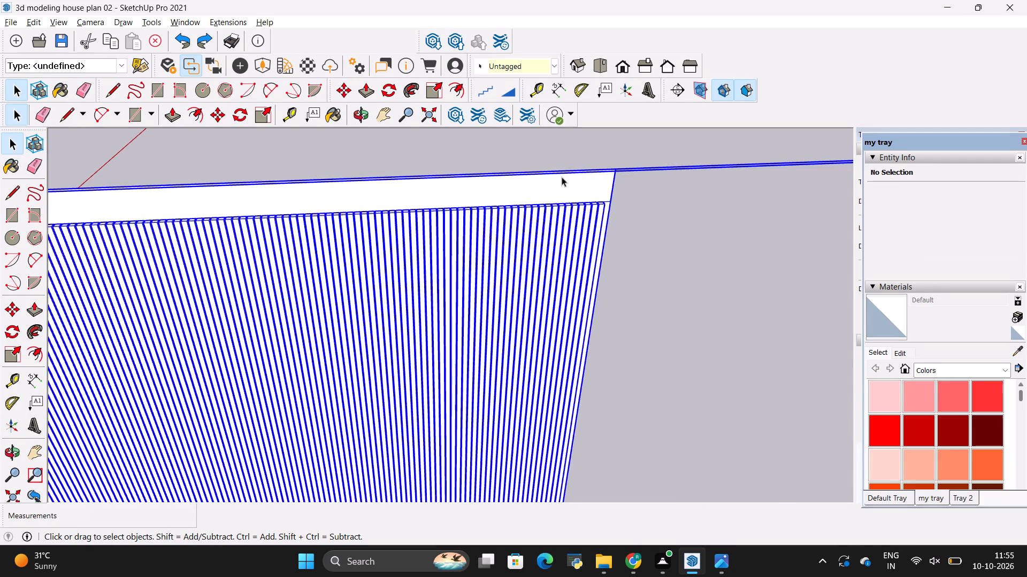
scroll(562, 177, "down", 20)
scroll(562, 177, "down", 18)
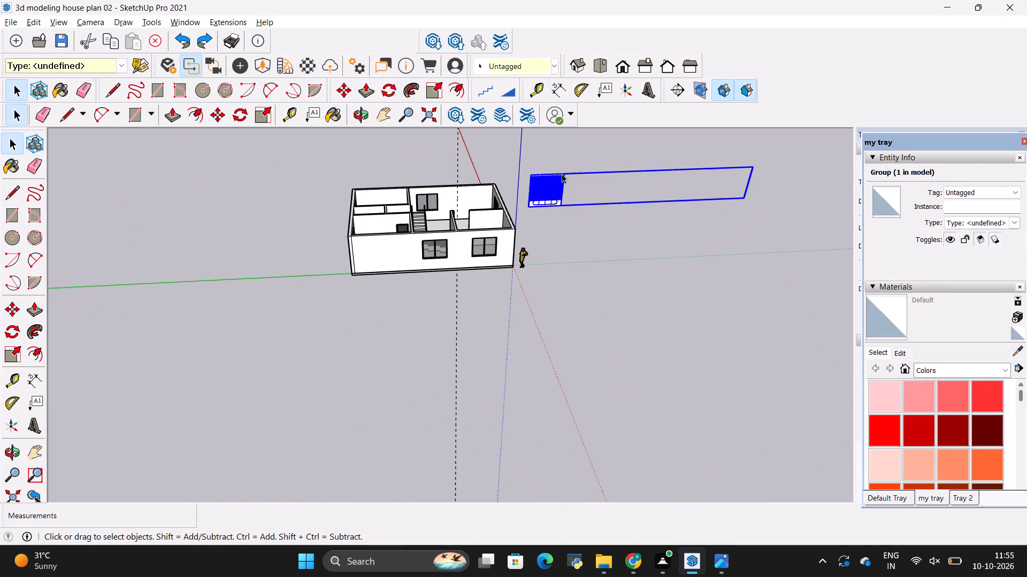
scroll(571, 173, "up", 4)
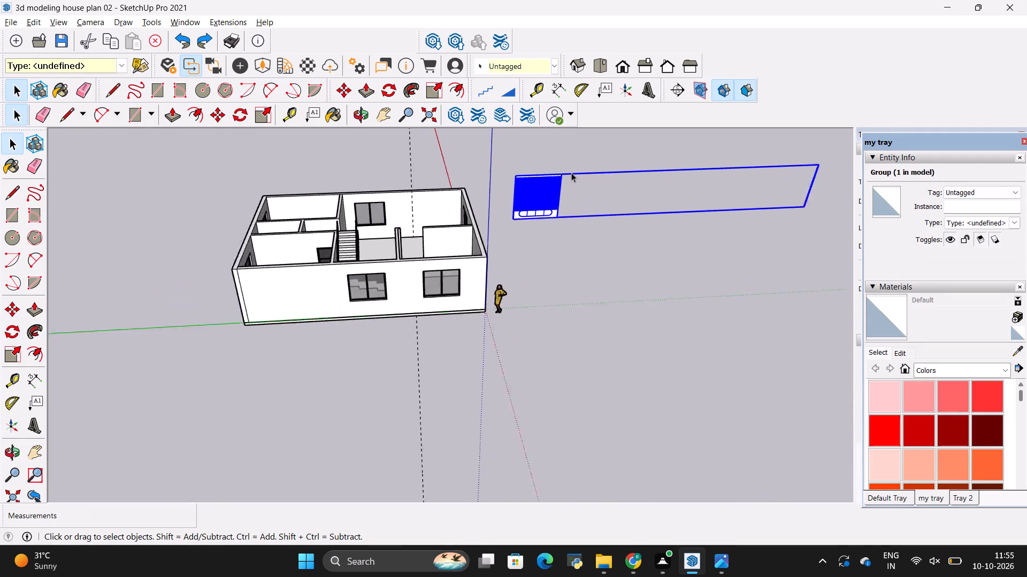
scroll(571, 173, "up", 18)
scroll(515, 166, "up", 2)
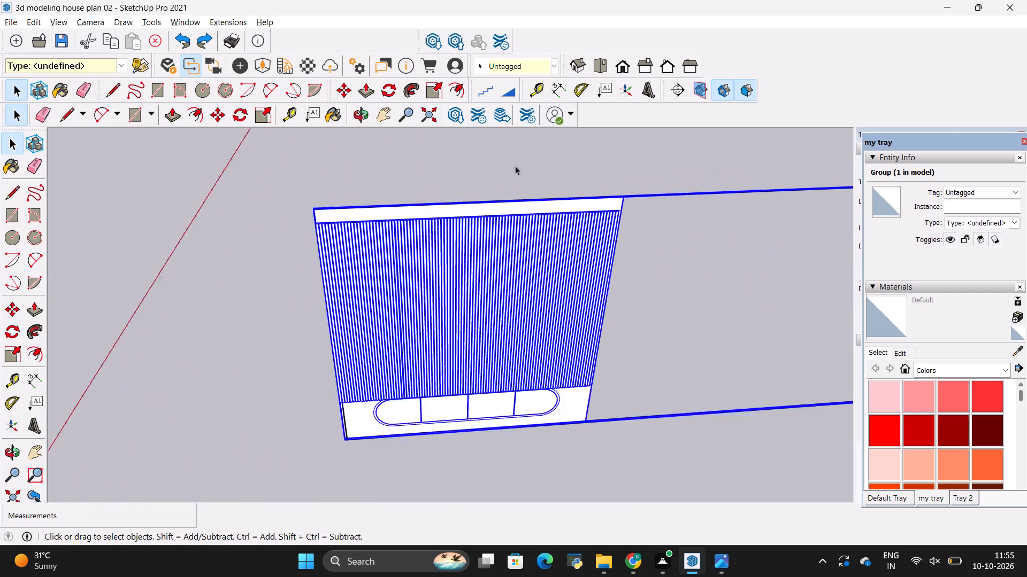
scroll(515, 166, "up", 2)
key("space")
left_click(541, 154)
scroll(794, 347, "up", 5)
scroll(676, 268, "down", 6)
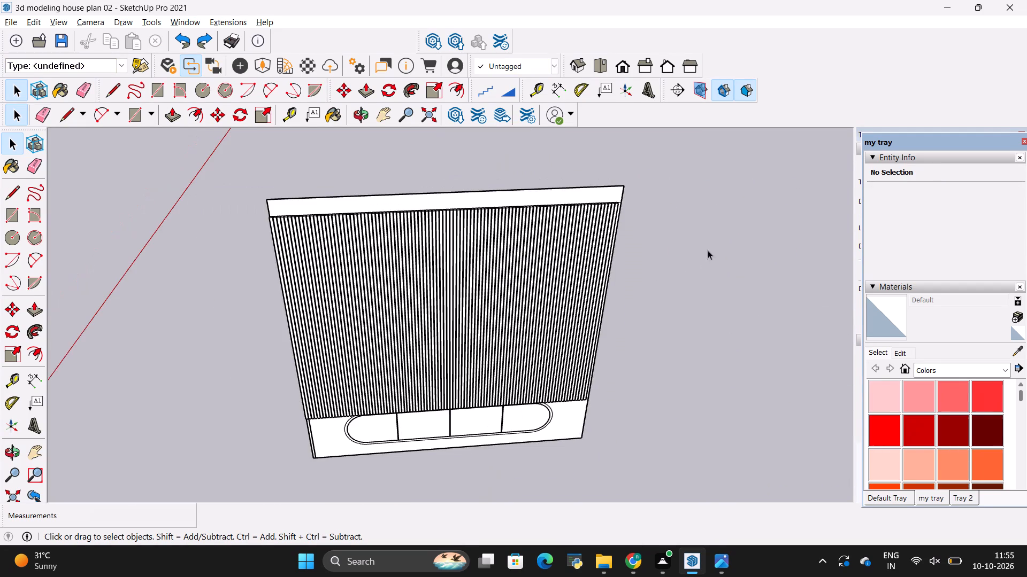
middle_click_drag(508, 262, 505, 199)
middle_click_drag(461, 300, 457, 257)
key("alt+Tab")
key("alt+Tab")
Draw a rectangle about 3' 5" by 5' 2" for the TV panel on the front of the slats above the cabinet.
scroll(404, 241, "up", 3)
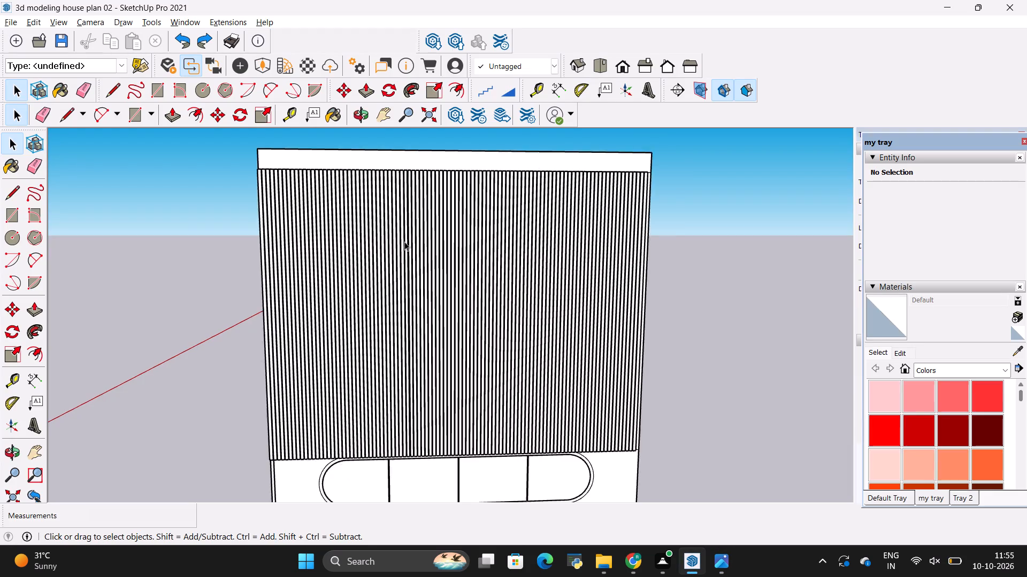
scroll(350, 261, "up", 1)
key("r")
scroll(358, 248, "up", 6)
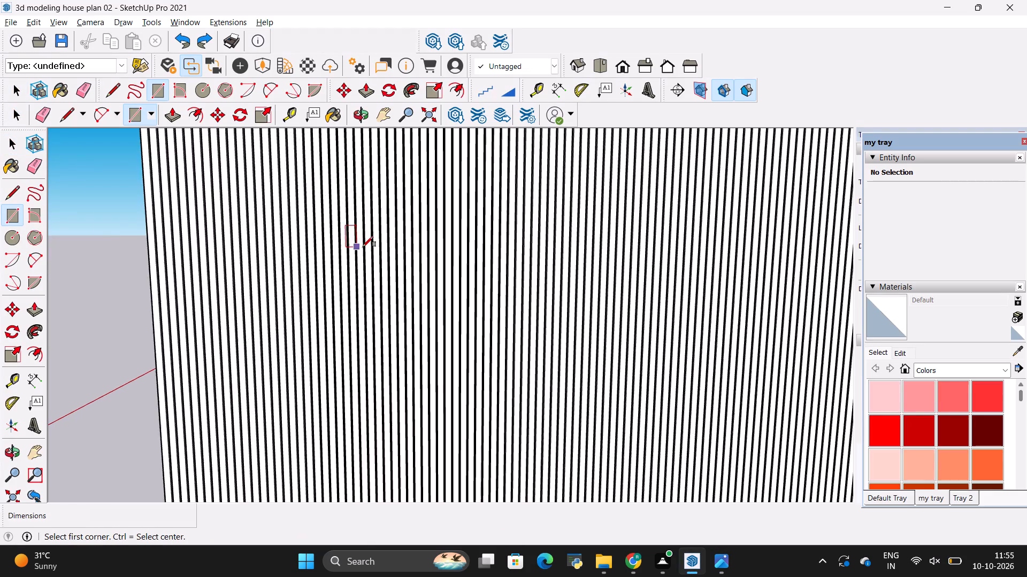
scroll(363, 247, "up", 20)
scroll(363, 247, "up", 5)
middle_click_drag(366, 239, 348, 244)
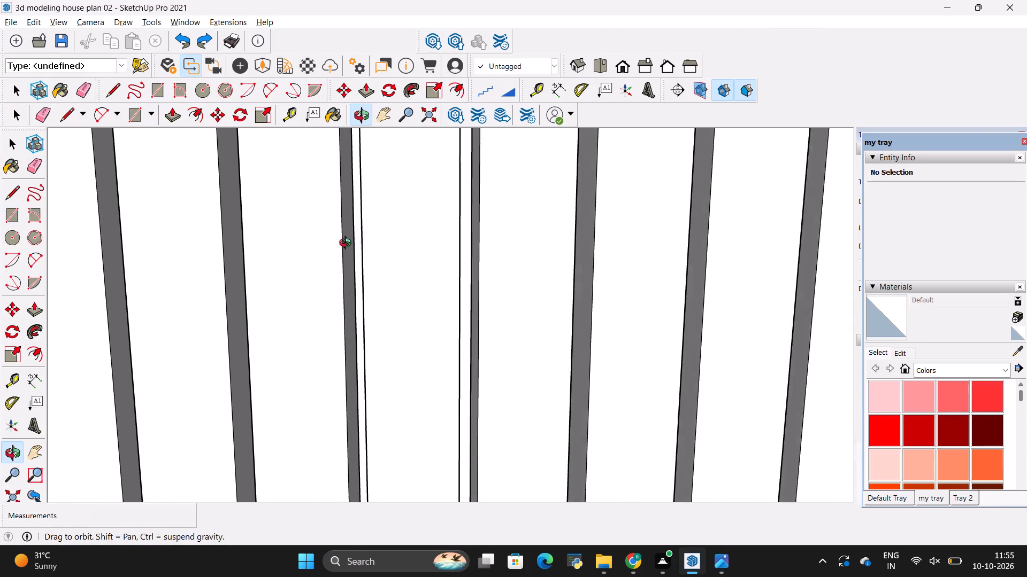
middle_click_drag(348, 244, 396, 248)
scroll(351, 244, "up", 4)
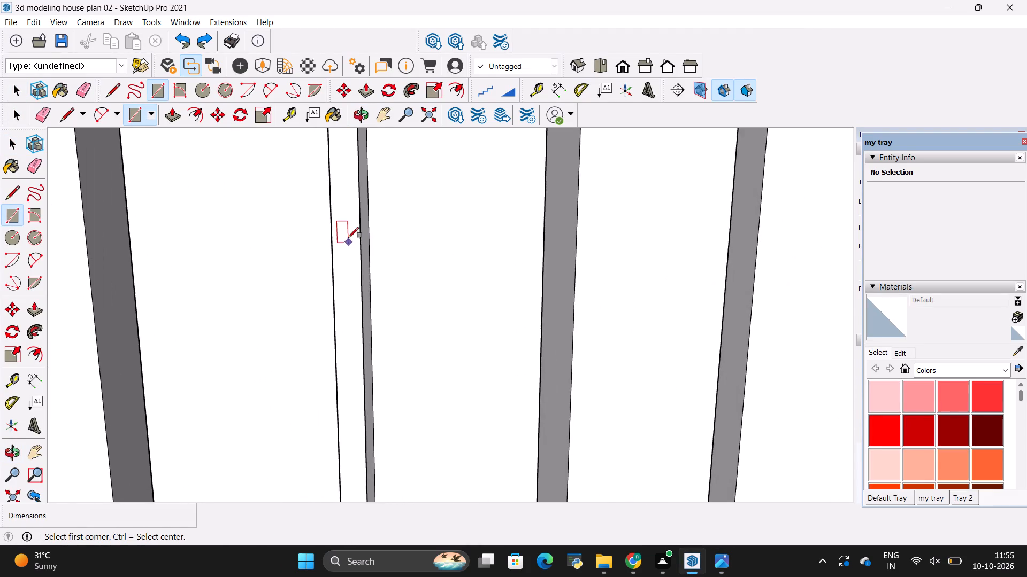
scroll(348, 238, "up", 4)
left_click(346, 161)
scroll(395, 345, "down", 5)
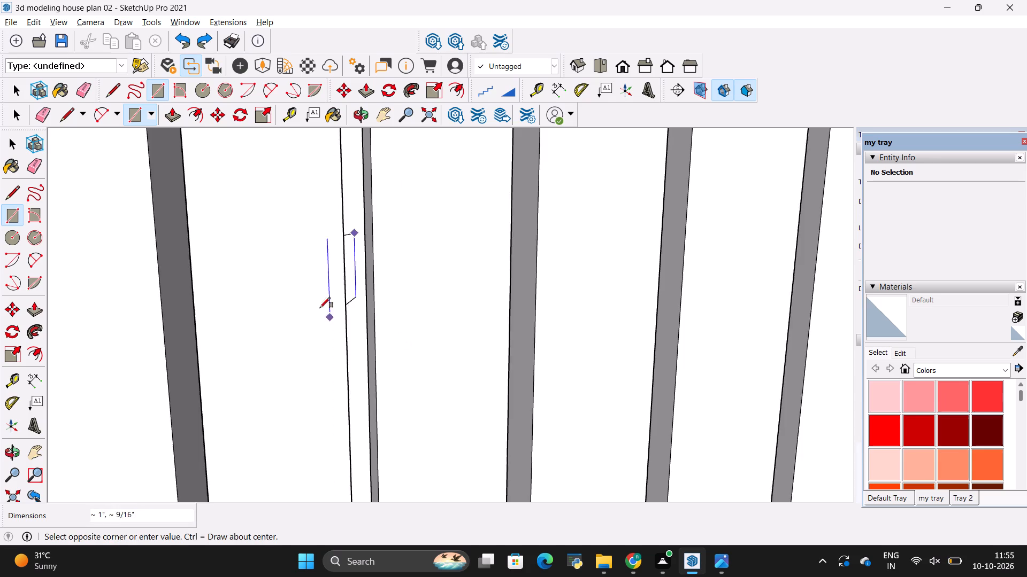
scroll(320, 308, "down", 20)
scroll(320, 308, "down", 19)
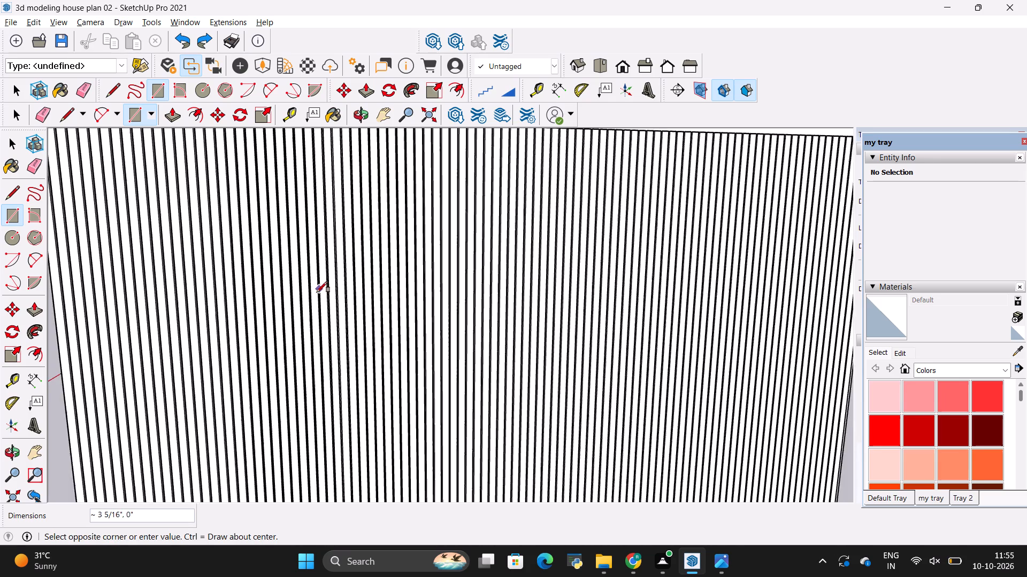
scroll(317, 292, "down", 12)
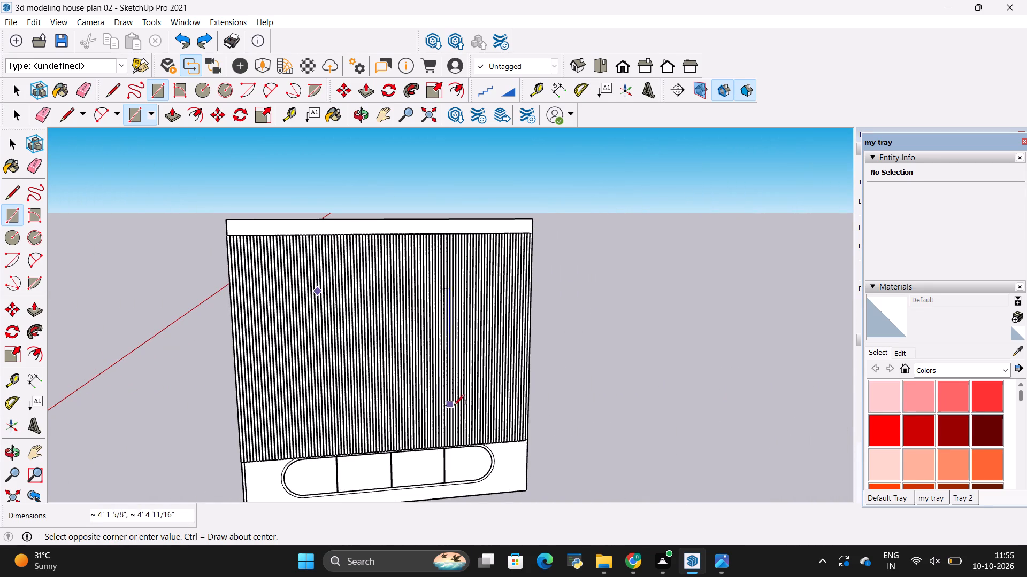
scroll(465, 389, "up", 3)
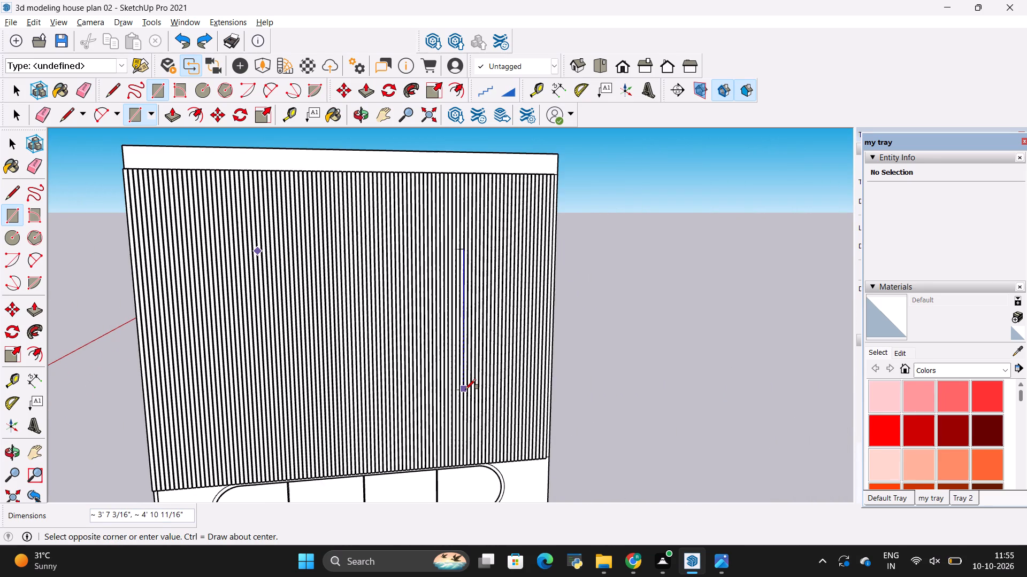
middle_click_drag(465, 389, 476, 386)
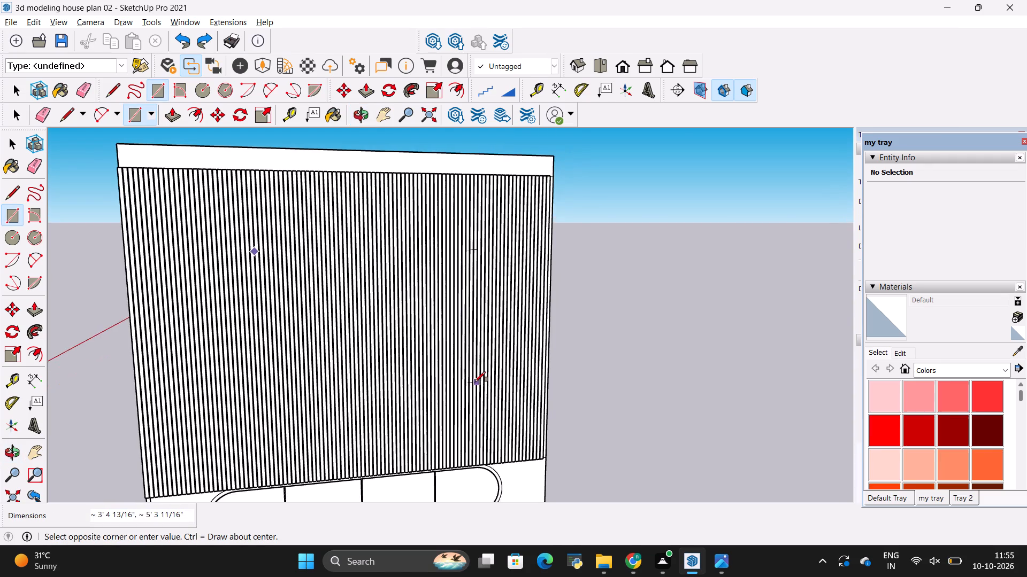
scroll(475, 382, "up", 20)
scroll(475, 382, "up", 10)
middle_click_drag(466, 386, 467, 386)
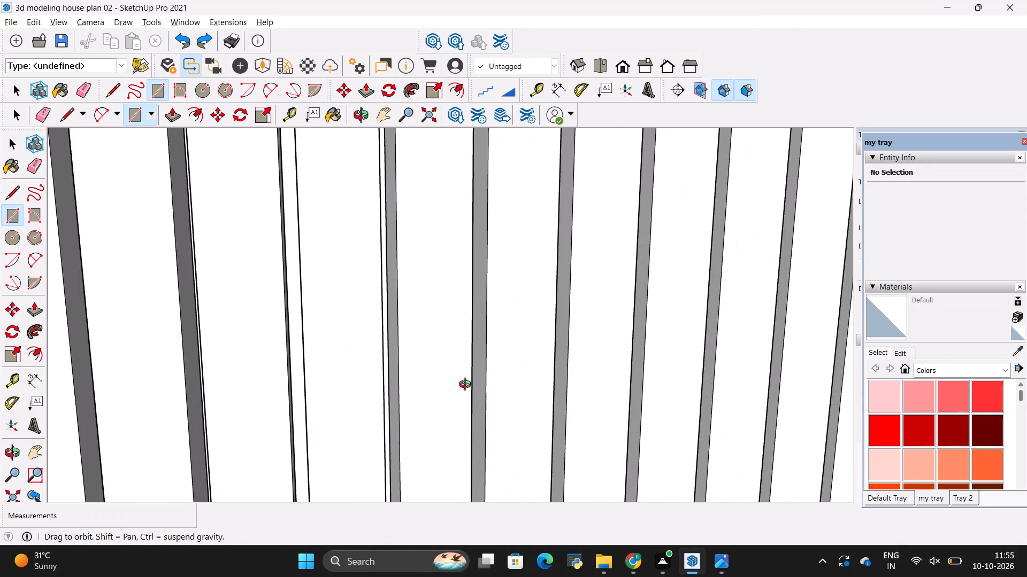
middle_click_drag(467, 386, 394, 395)
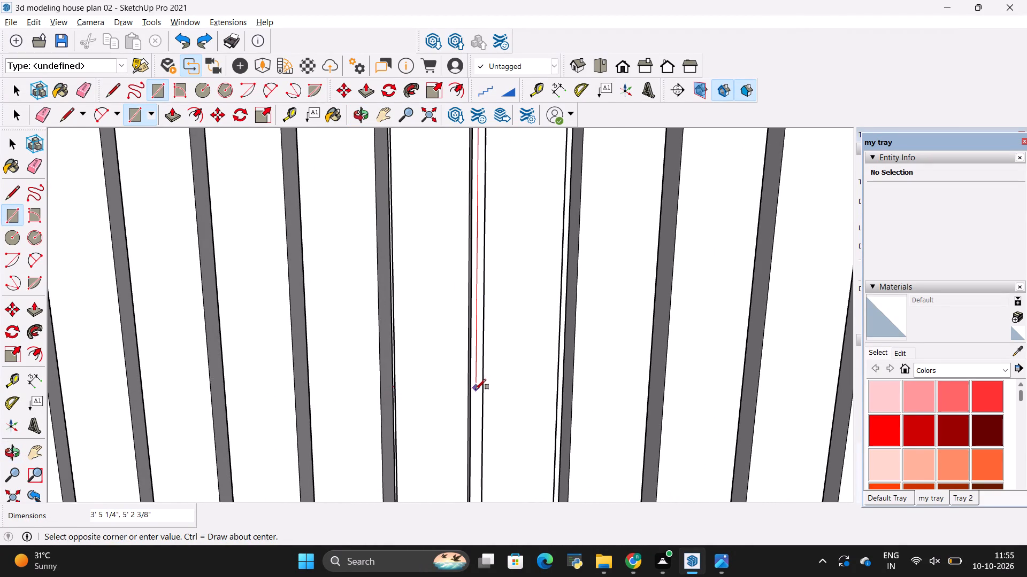
left_click(477, 392)
Extrude the TV panel rectangle outward from the slats by 2", checking it against the reference image.
scroll(453, 364, "up", 8)
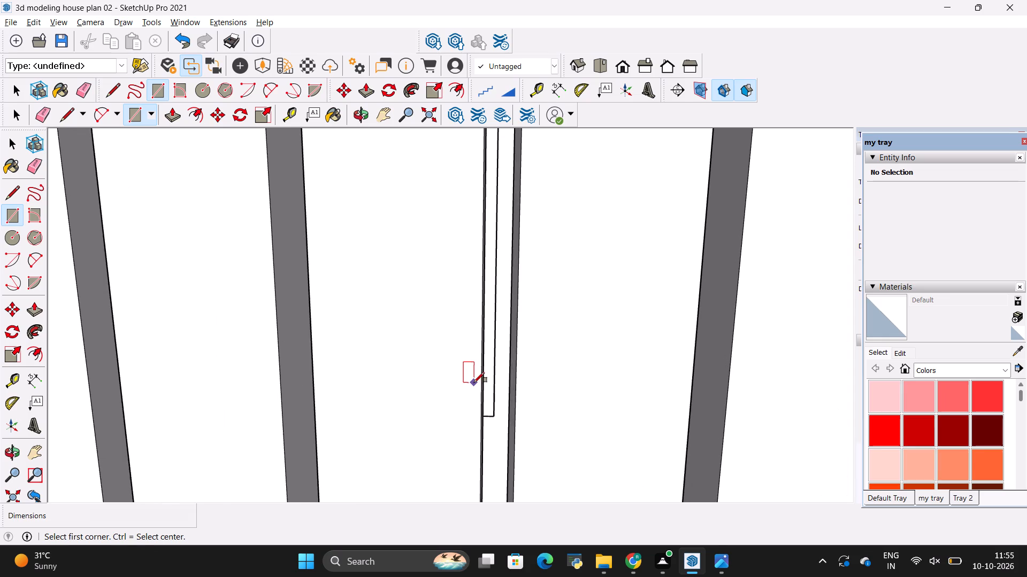
scroll(474, 384, "up", 2)
key("p")
scroll(492, 394, "up", 3)
left_click(492, 393)
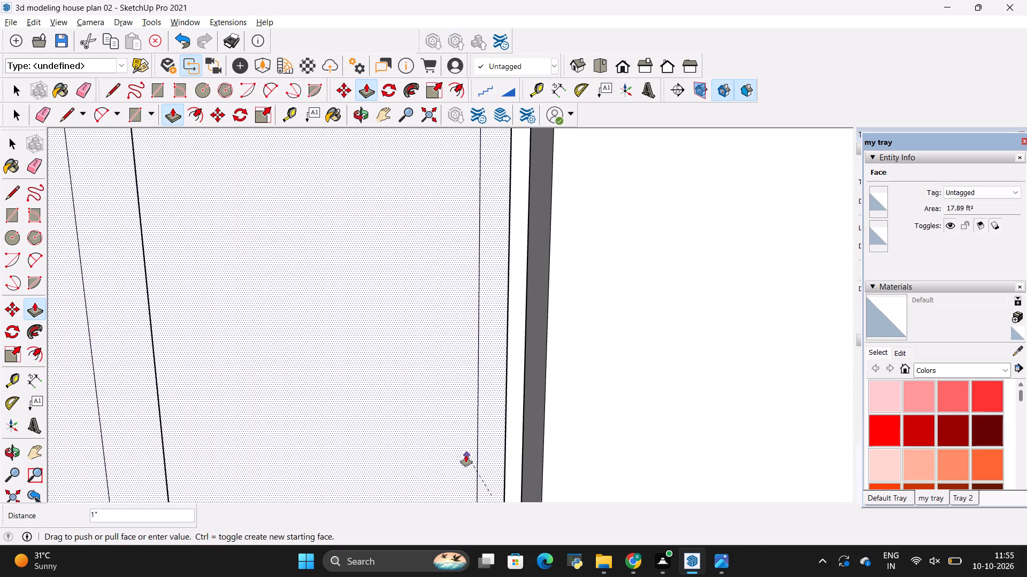
scroll(461, 453, "down", 7)
left_click(456, 453)
left_click(479, 447)
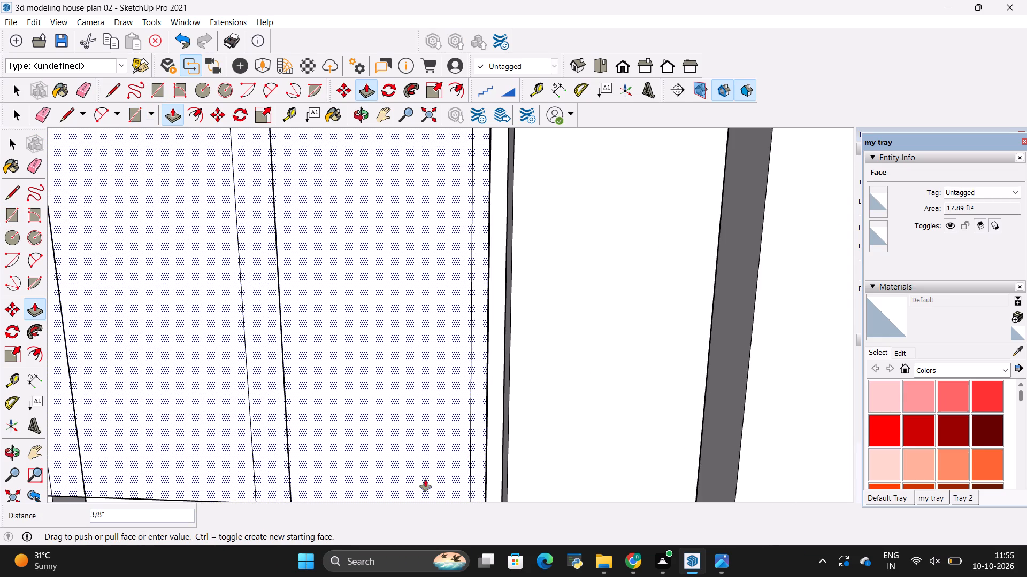
scroll(427, 471, "down", 7)
scroll(457, 434, "down", 7)
scroll(467, 423, "down", 14)
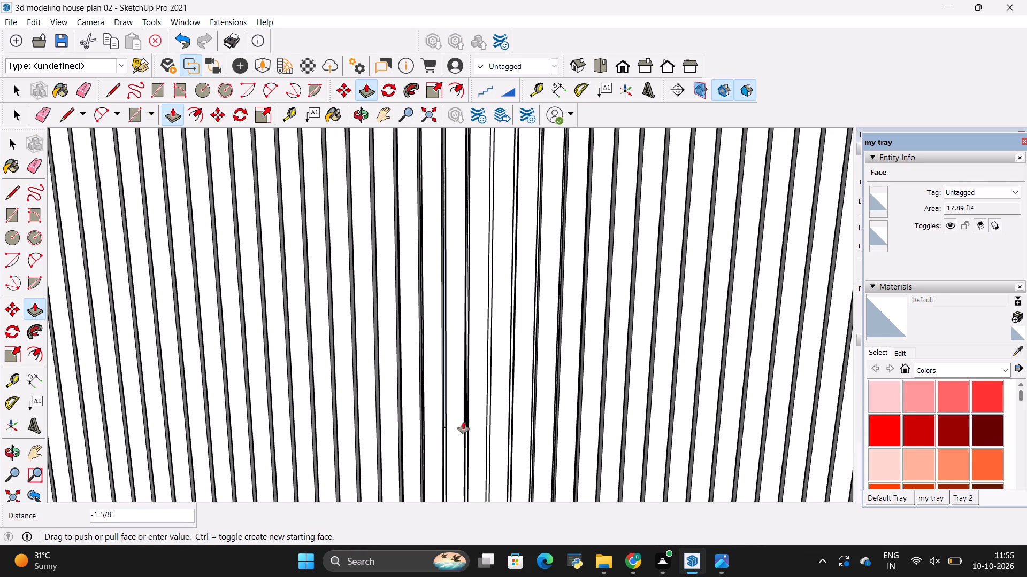
key("alt+Tab")
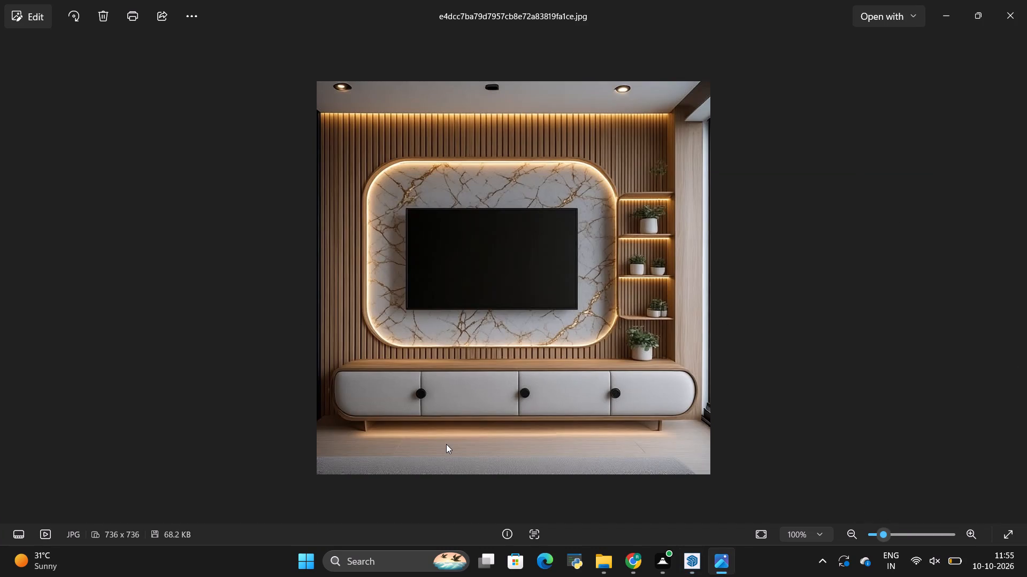
key("alt+Tab")
key("alt+Tab")
key("alt+Tab")
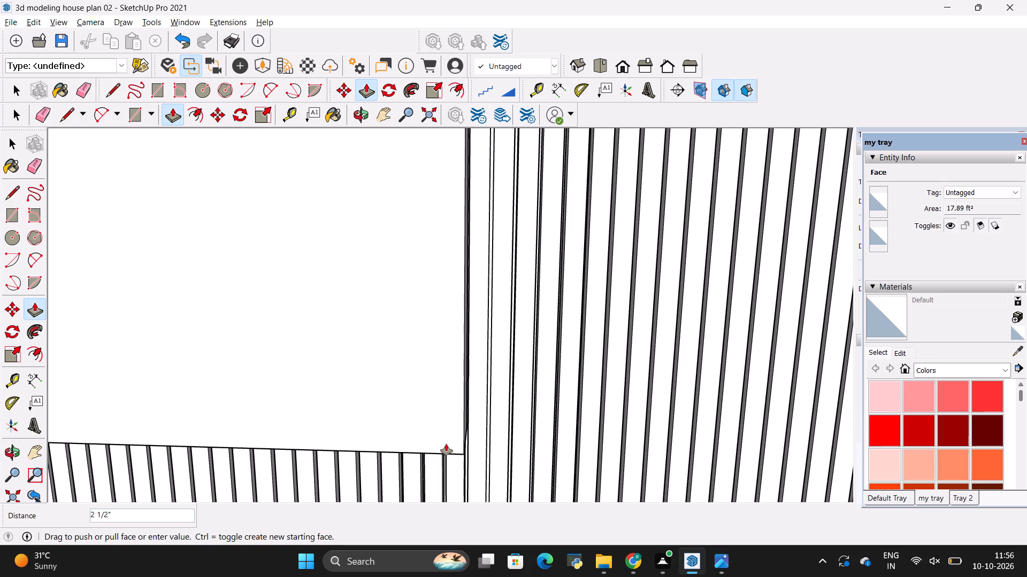
key("BackSpace")
key("2")
key("shift+quotedbl")
key("Return")
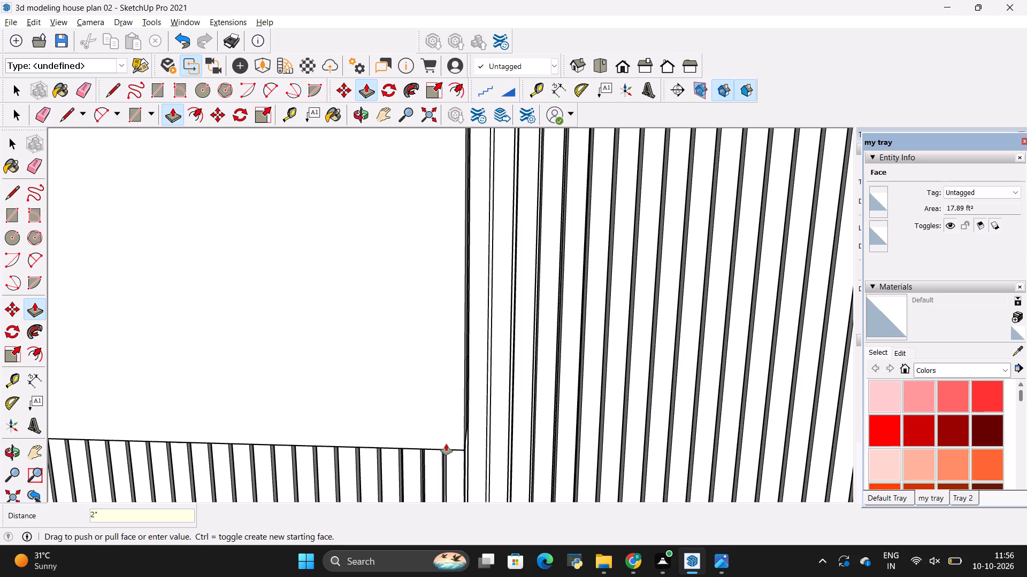
Push the TV panel's front face back toward the slats by 1".
key("space")
left_click(454, 464)
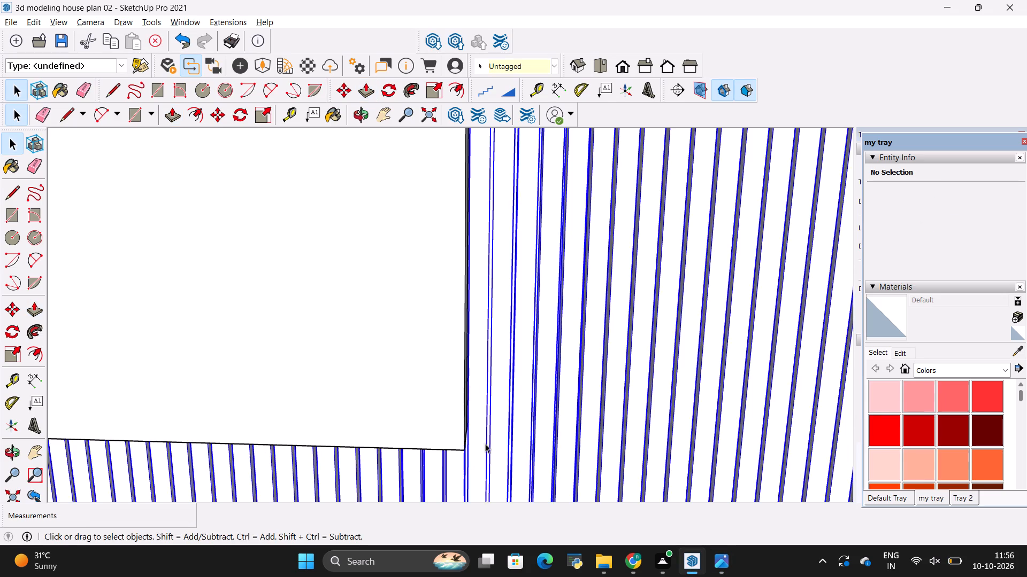
scroll(556, 412, "down", 13)
key("space")
left_click(650, 217)
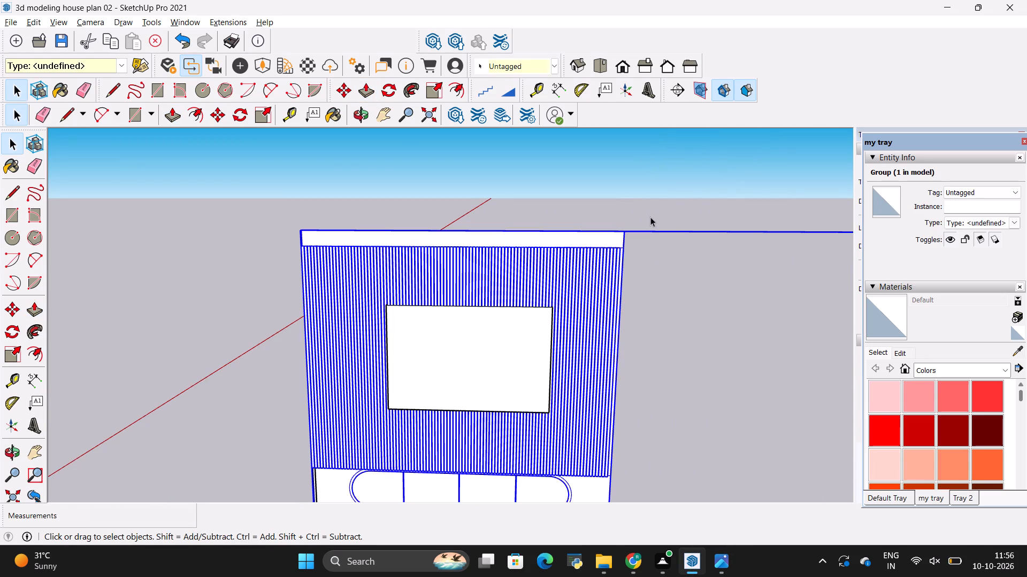
scroll(393, 371, "up", 12)
scroll(437, 348, "down", 5)
middle_click_drag(396, 248, 396, 248)
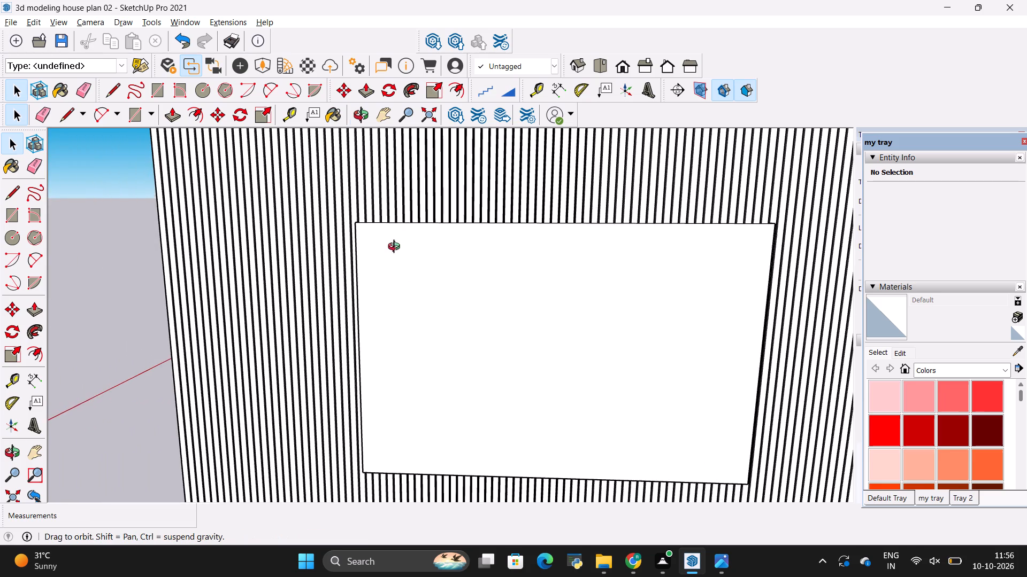
middle_click_drag(396, 248, 463, 435)
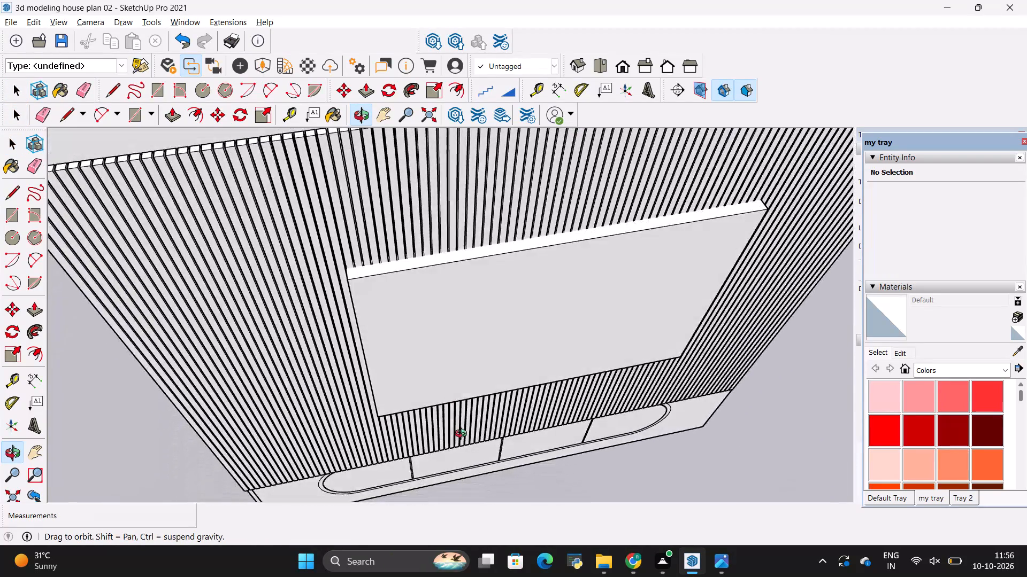
middle_click_drag(463, 435, 464, 435)
scroll(467, 248, "up", 9)
left_click(473, 316)
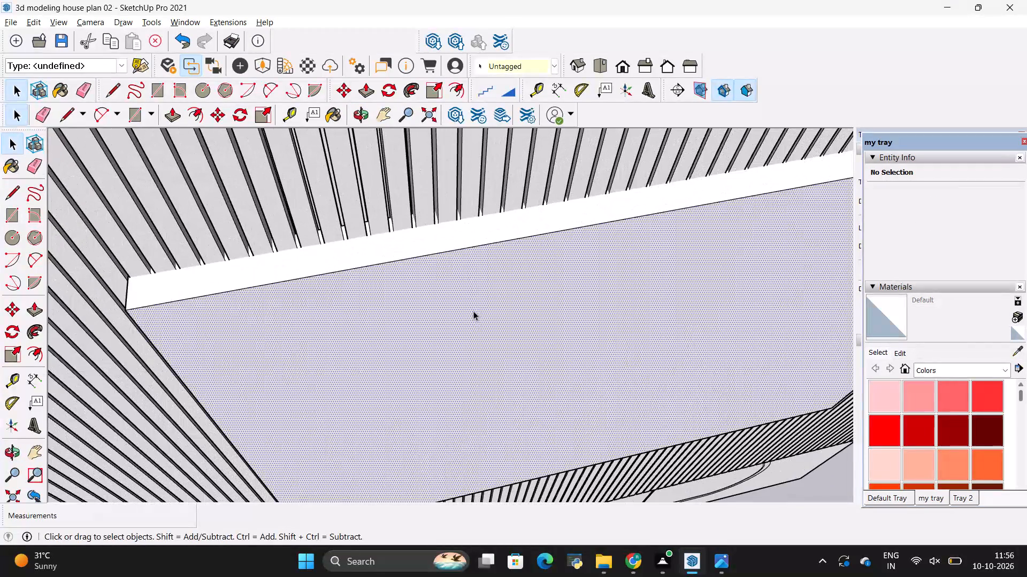
key("Escape")
key("p")
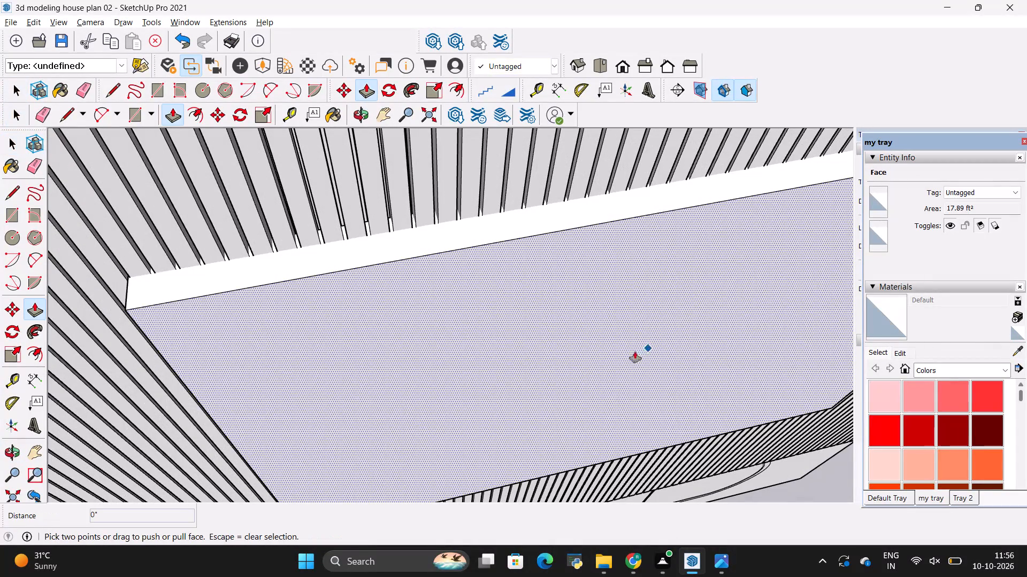
left_click(576, 354)
key("BackSpace")
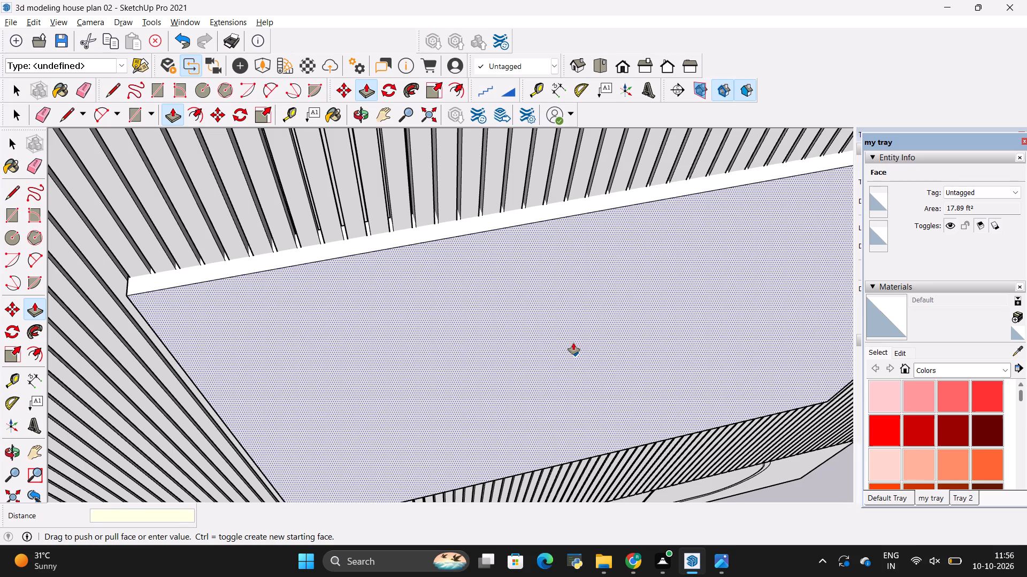
key("1")
key("shift+quotedbl")
key("Return")
key("Escape")
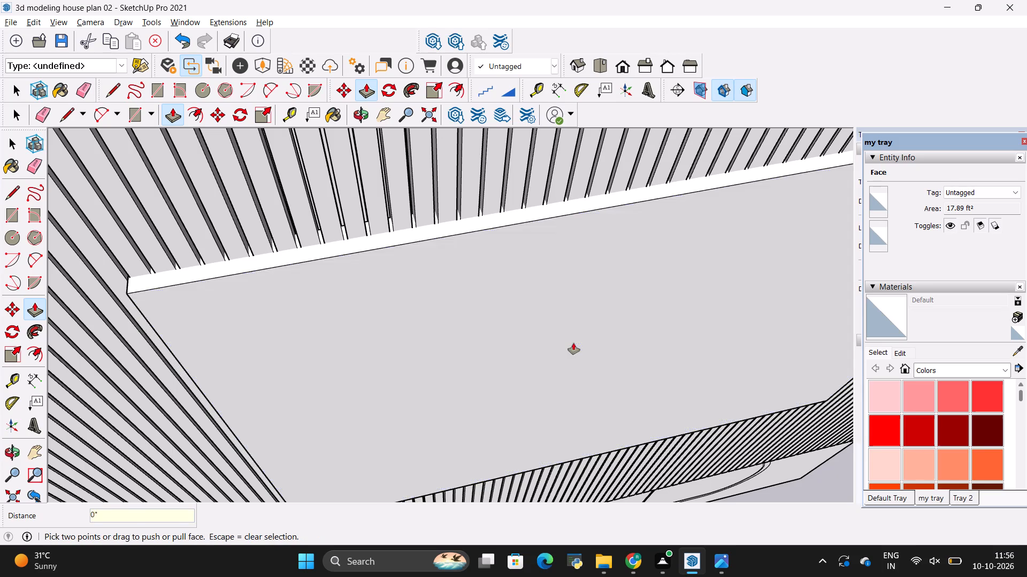
Inspect the TV panel's thickness and placement on the slatted wall above the cabinet.
scroll(573, 340, "down", 4)
scroll(573, 339, "up", 1)
scroll(572, 337, "down", 15)
key("space")
left_click(281, 166)
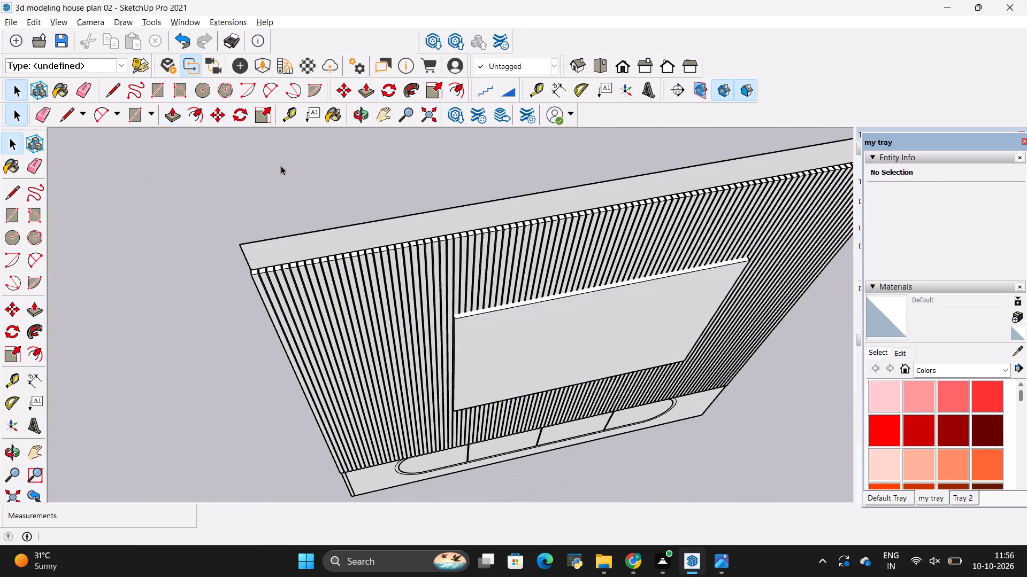
scroll(281, 166, "down", 9)
middle_click_drag(446, 249, 466, 163)
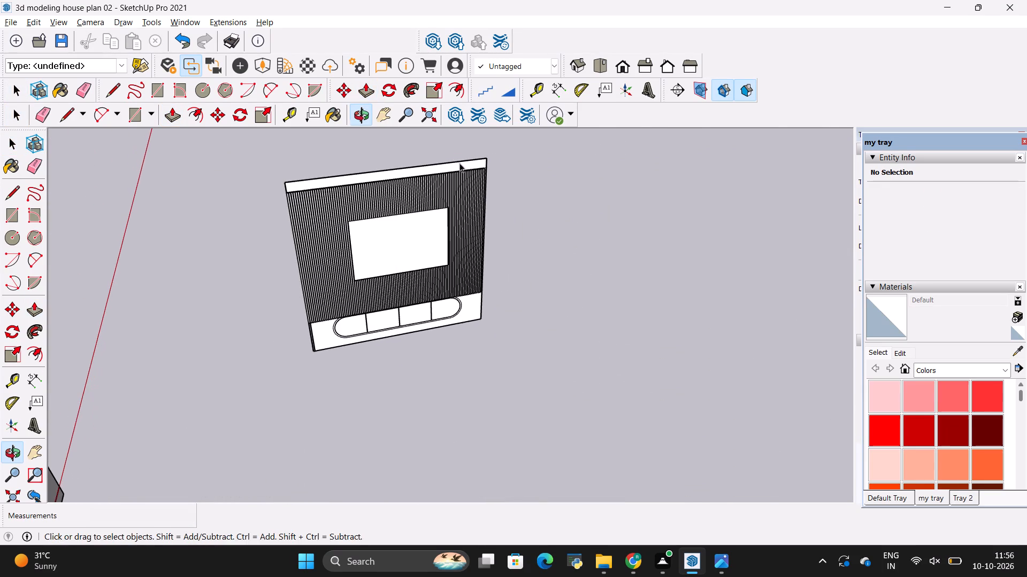
Check the TV panel against the reference image and extend its left side face outward about 7 1/8" with Push/Pull.
middle_click_drag(438, 235, 382, 188)
scroll(416, 198, "up", 1)
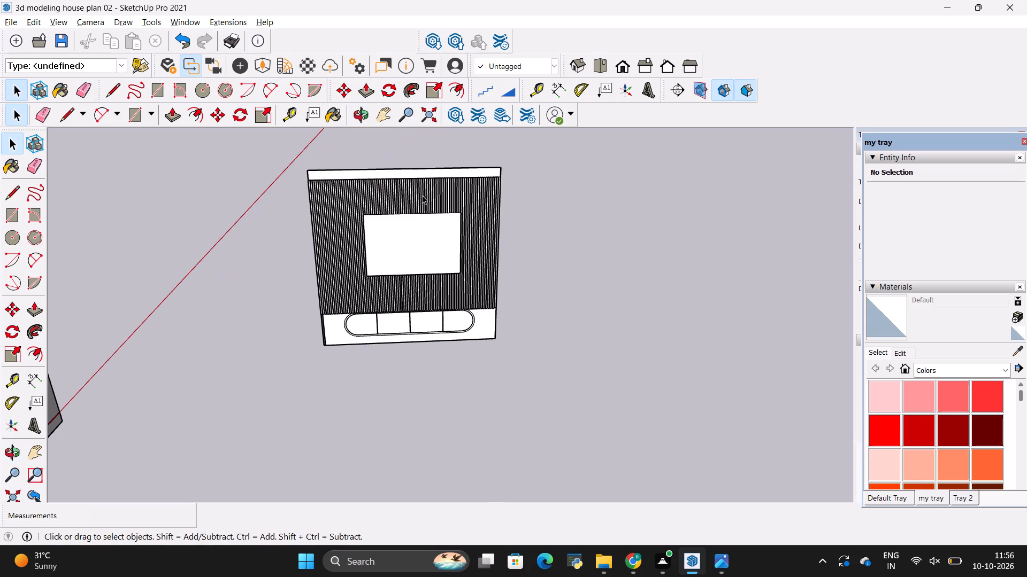
scroll(422, 195, "up", 7)
key("alt+Tab")
key("alt+Tab")
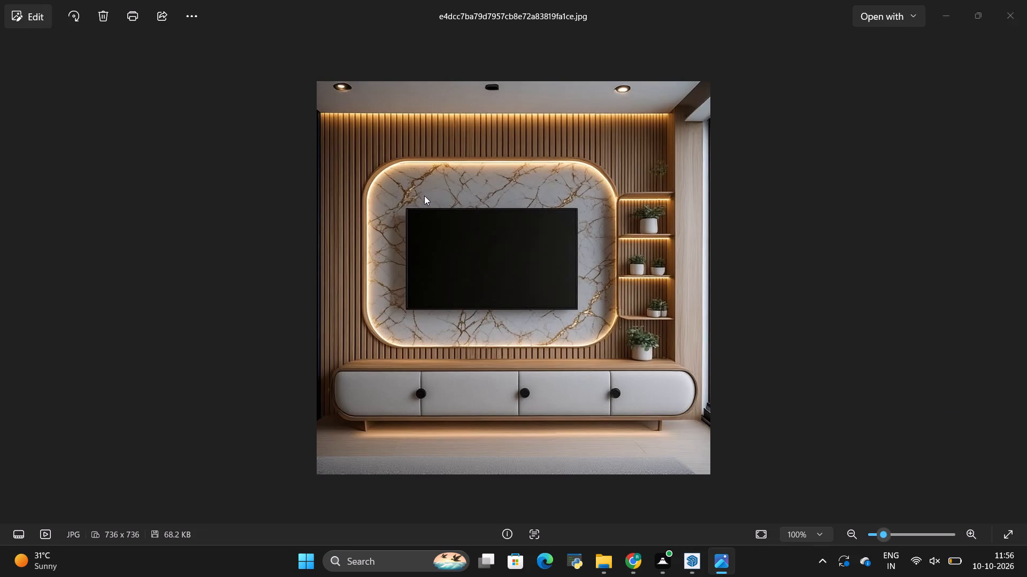
scroll(413, 256, "down", 5)
middle_click_drag(430, 337, 414, 224)
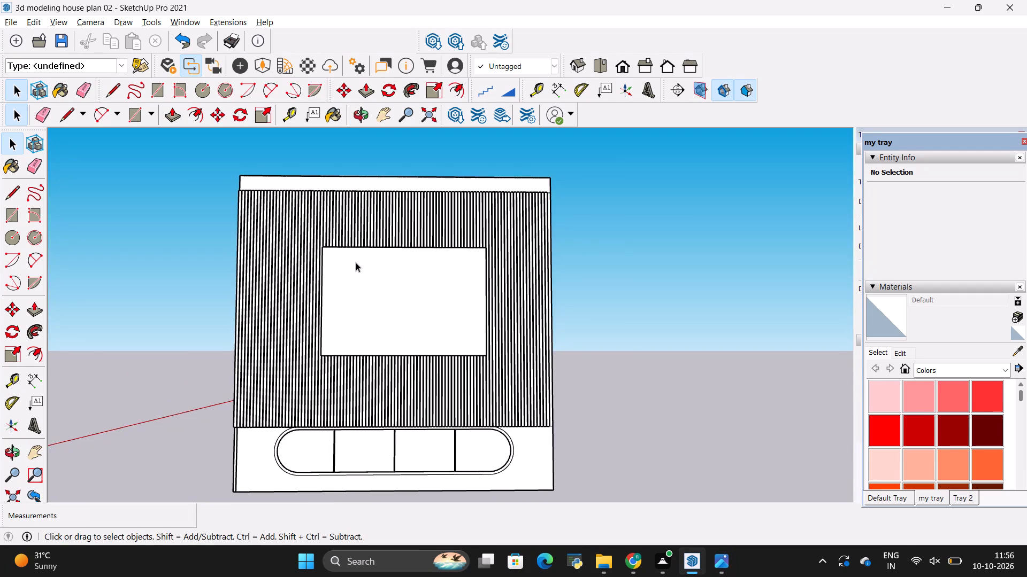
scroll(349, 259, "up", 12)
middle_click_drag(317, 271, 489, 447)
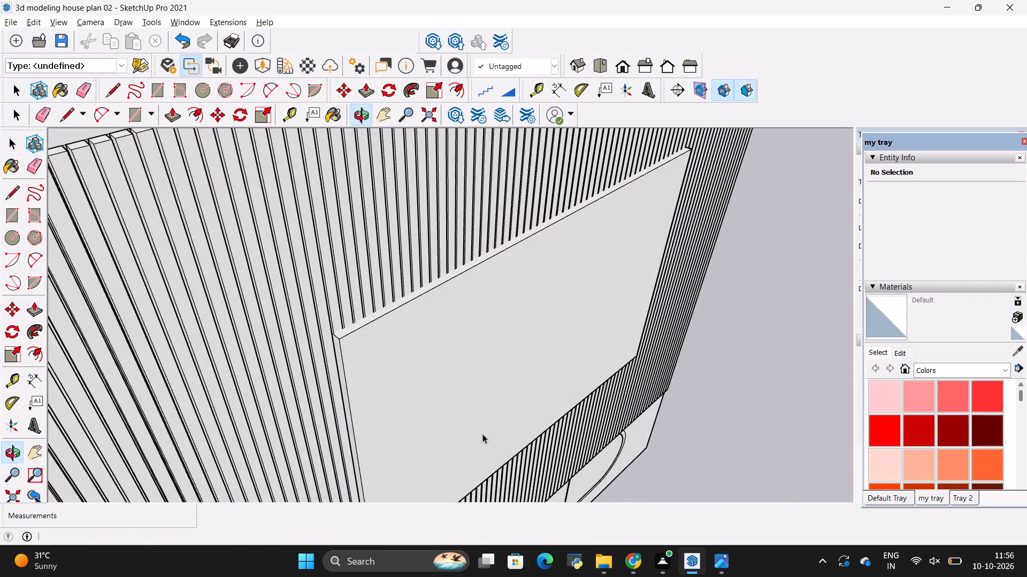
scroll(405, 316, "up", 11)
scroll(395, 297, "down", 1)
scroll(395, 296, "up", 1)
scroll(395, 295, "down", 2)
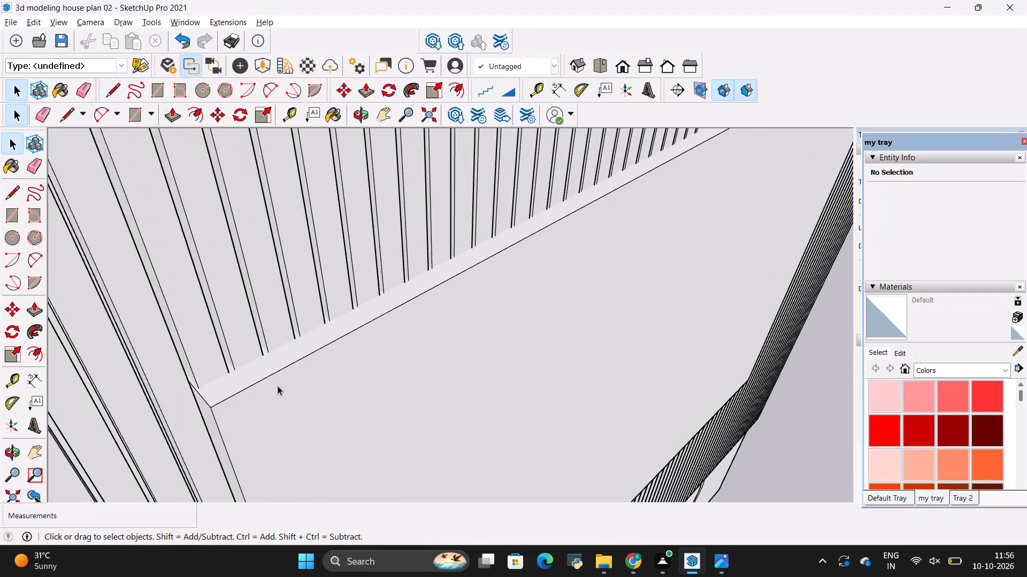
scroll(279, 379, "down", 6)
middle_click_drag(257, 424, 385, 317)
scroll(380, 316, "down", 7)
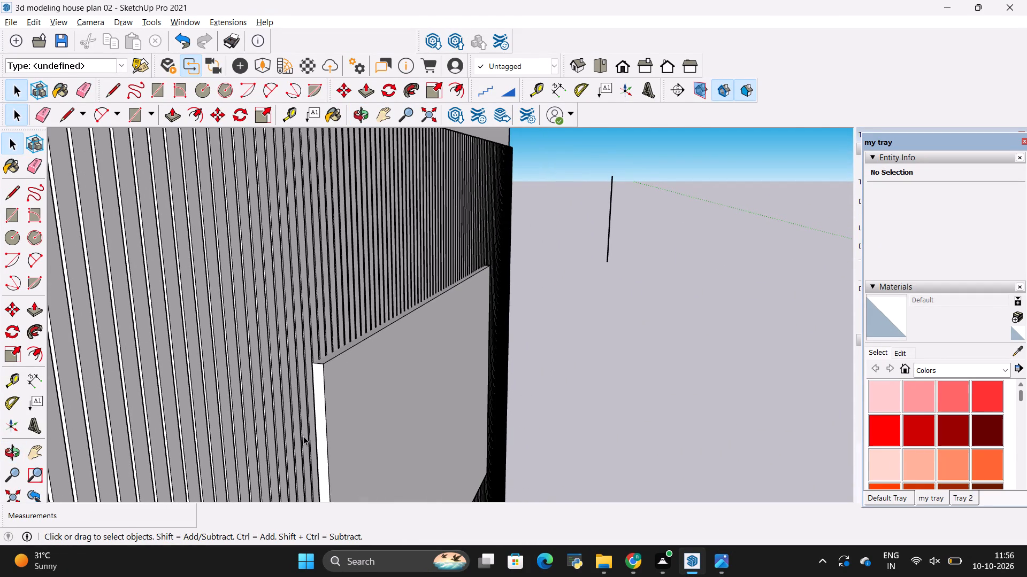
key("p")
scroll(317, 430, "up", 5)
left_click(325, 415)
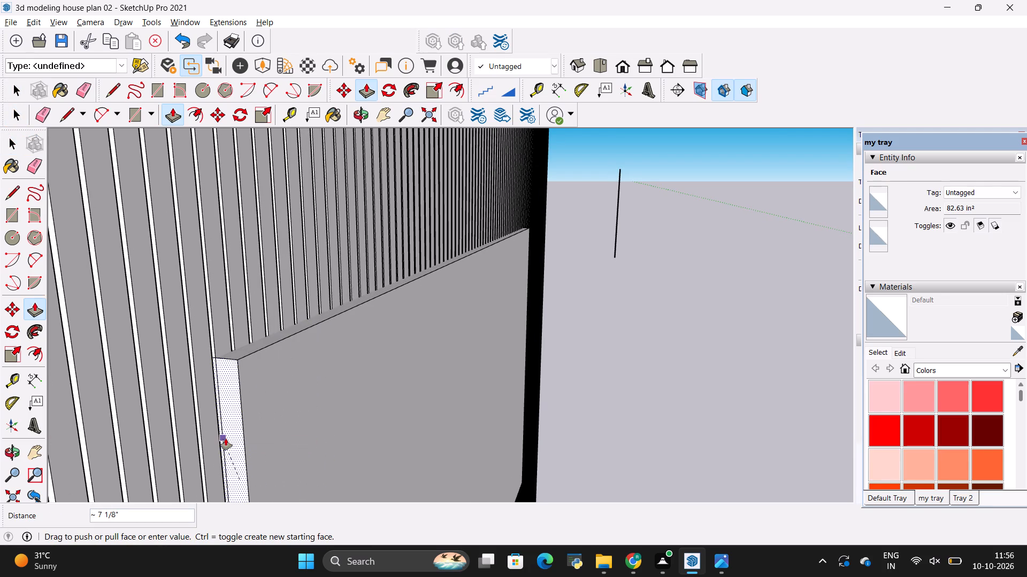
left_click(225, 440)
Extend the TV panel's bottom face down toward the cabinet by about 6 5/16" with Push/Pull.
scroll(174, 416, "down", 19)
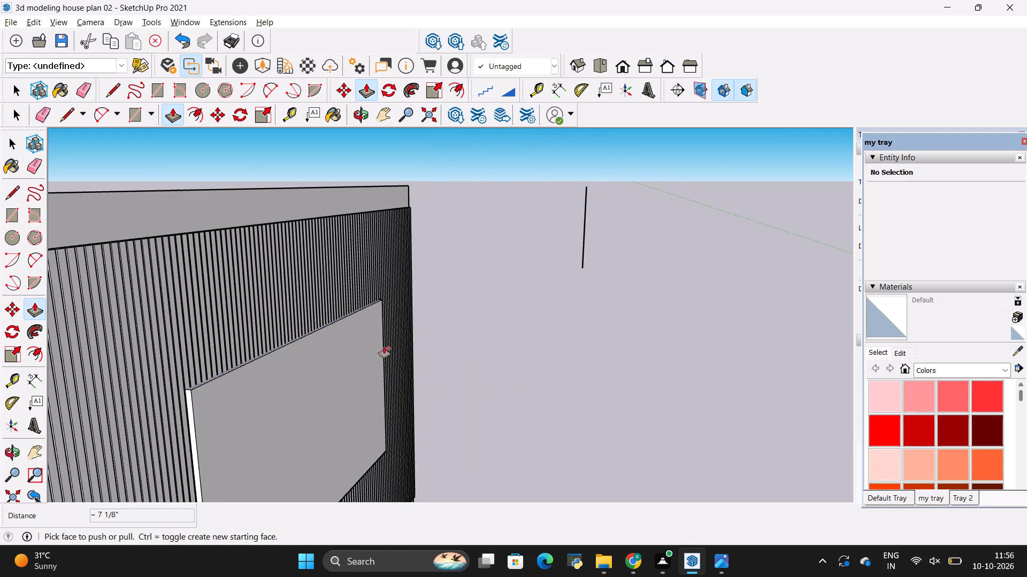
middle_click_drag(408, 347, 155, 303)
scroll(179, 301, "down", 11)
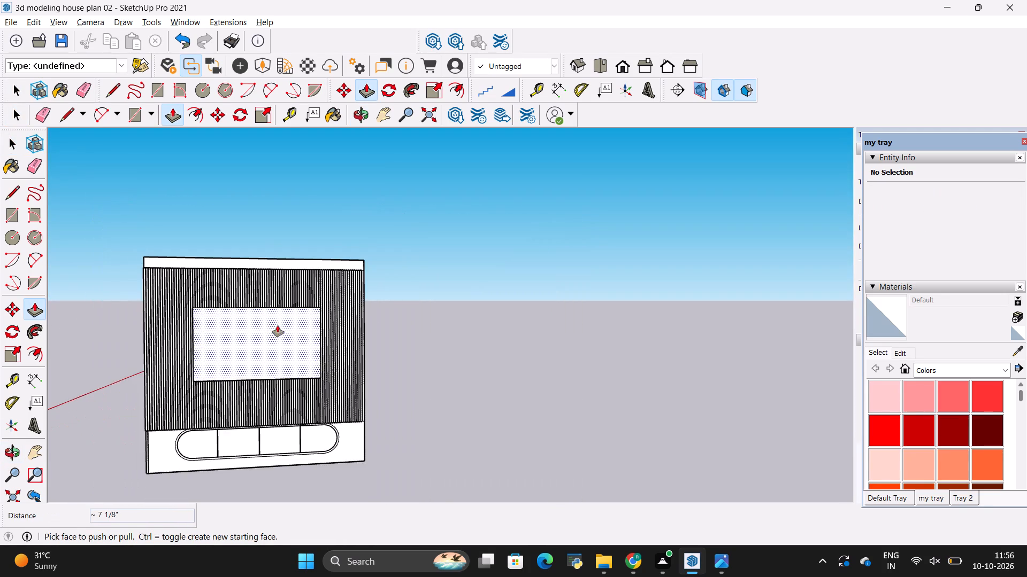
middle_click_drag(278, 326, 171, 371)
scroll(328, 286, "up", 1)
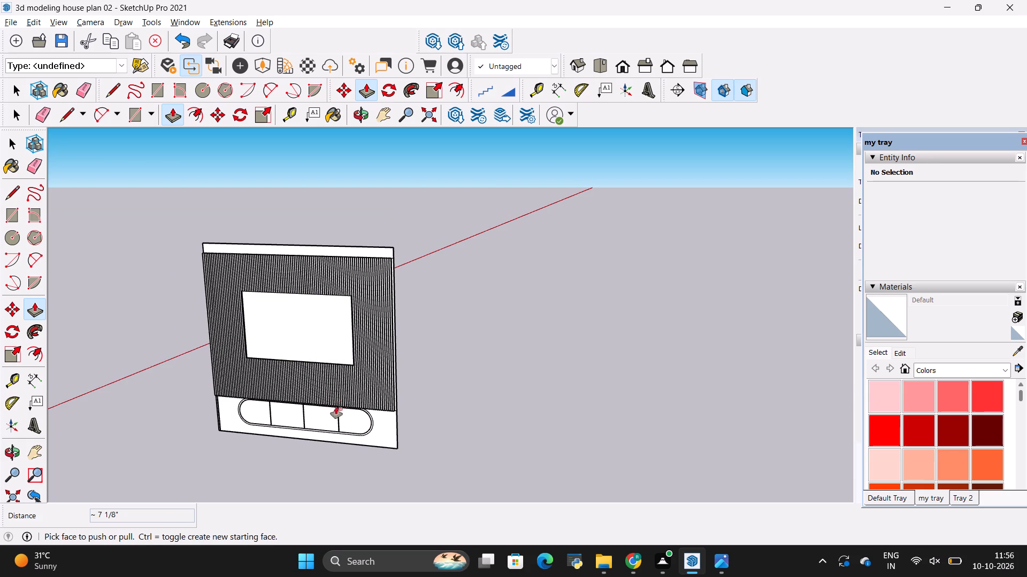
middle_click_drag(330, 392, 412, 189)
middle_click_drag(295, 251, 339, 200)
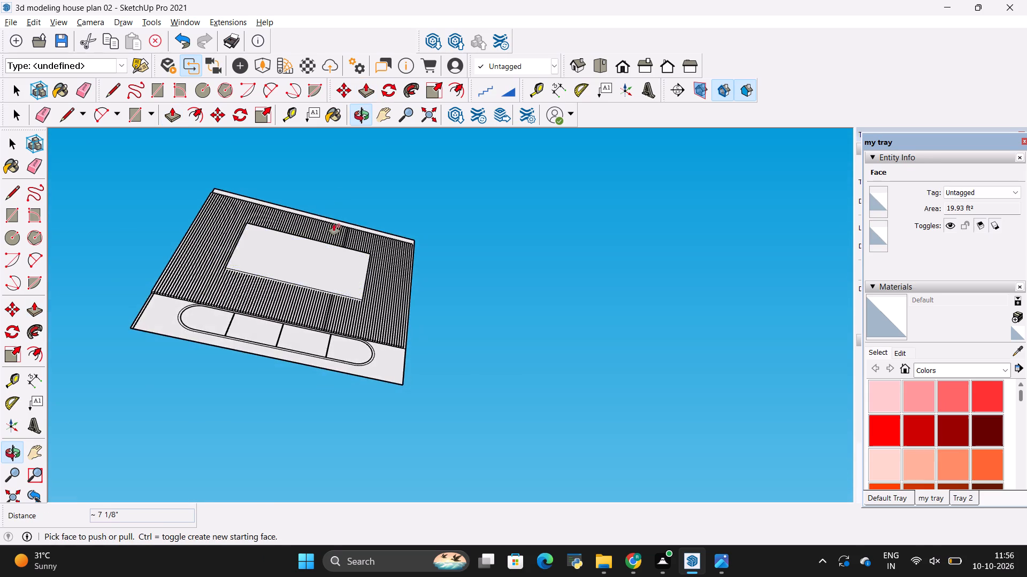
scroll(303, 298, "up", 20)
scroll(303, 298, "up", 6)
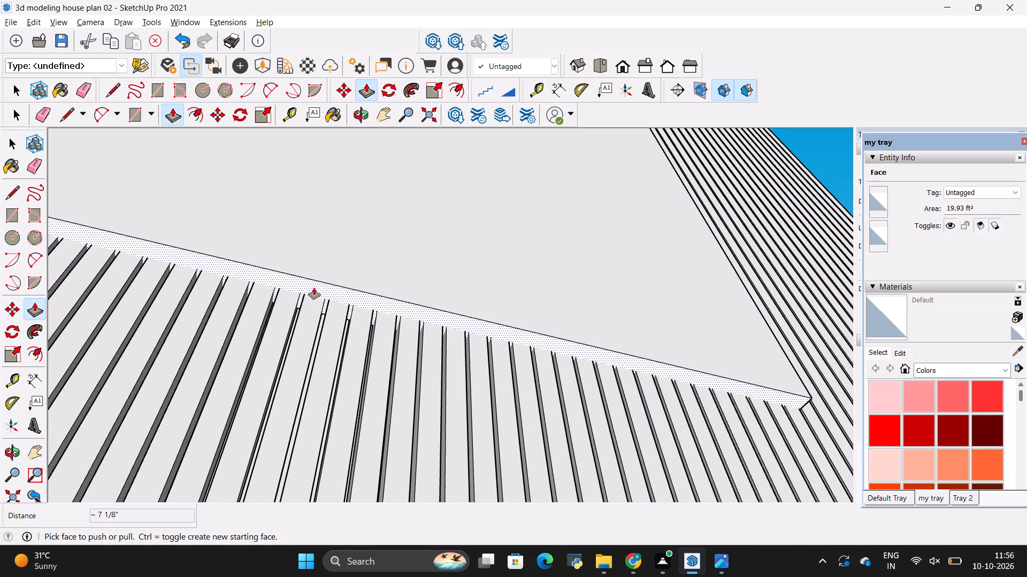
left_click(314, 288)
left_click(271, 382)
scroll(409, 275, "down", 12)
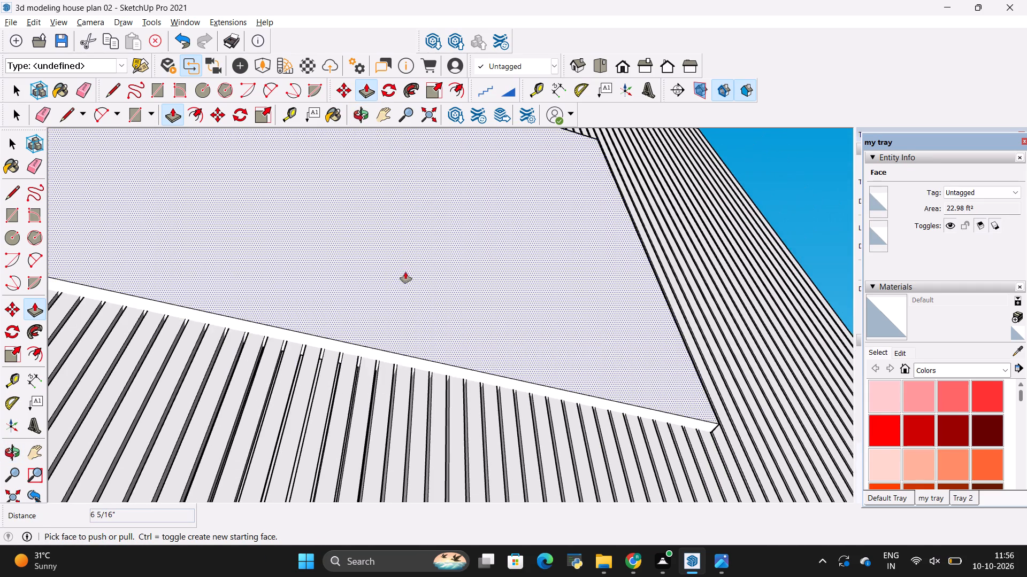
scroll(405, 272, "down", 1)
middle_click_drag(513, 212, 443, 431)
scroll(439, 428, "down", 12)
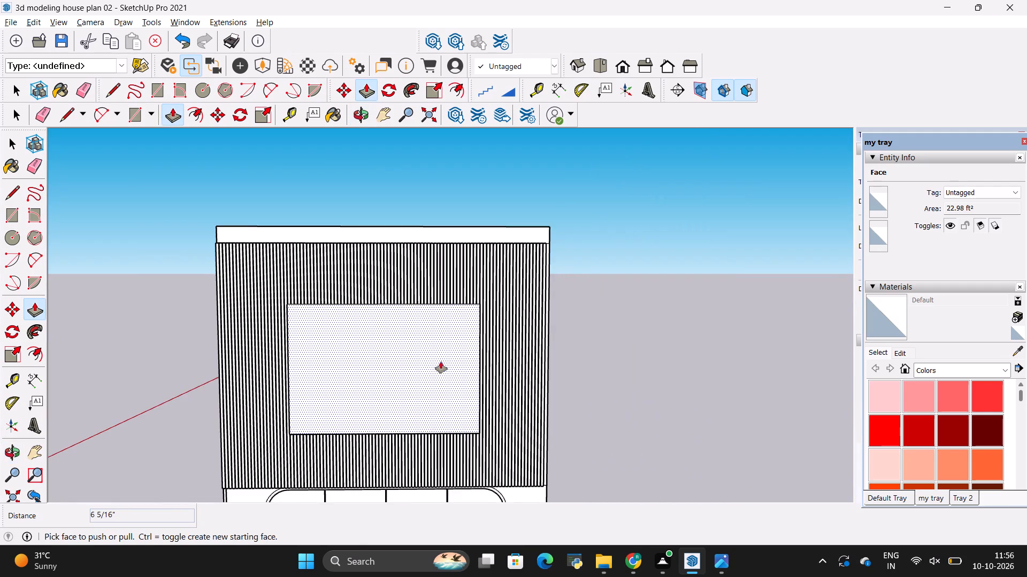
scroll(441, 362, "down", 7)
key("space")
left_click(605, 365)
Compare the enlarged TV panel's proportions and placement on the slatted wall with the reference image.
scroll(419, 357, "up", 1)
key("alt+Tab")
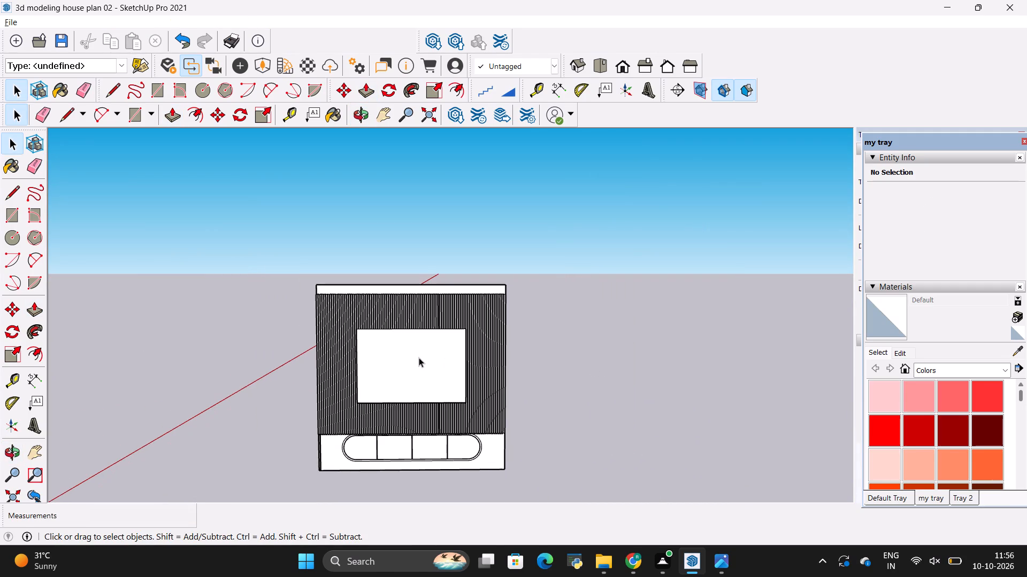
key("alt+Tab")
key("alt+Tab")
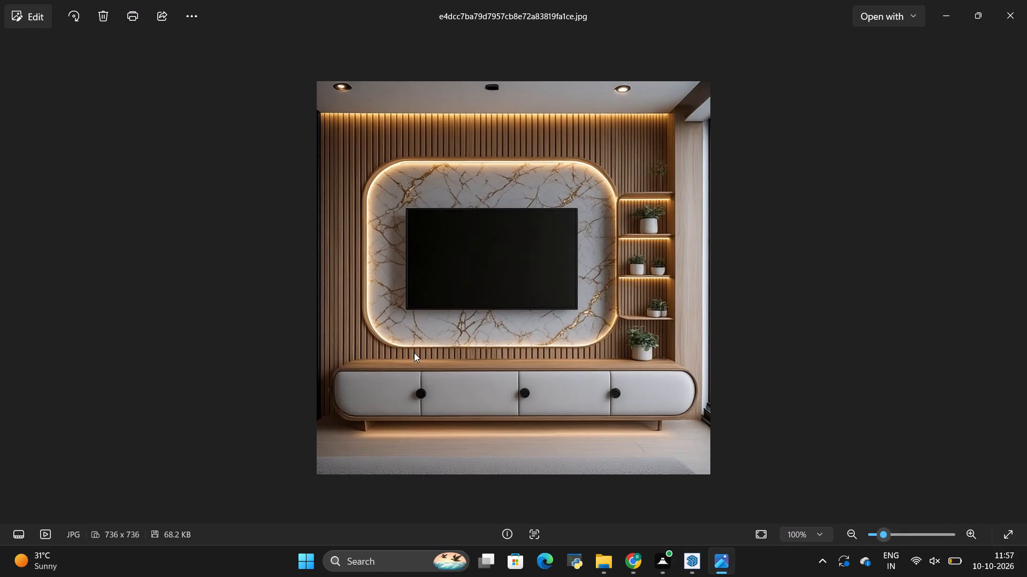
key("alt+Tab")
scroll(398, 350, "up", 5)
scroll(402, 353, "down", 5)
middle_click_drag(410, 372, 430, 377)
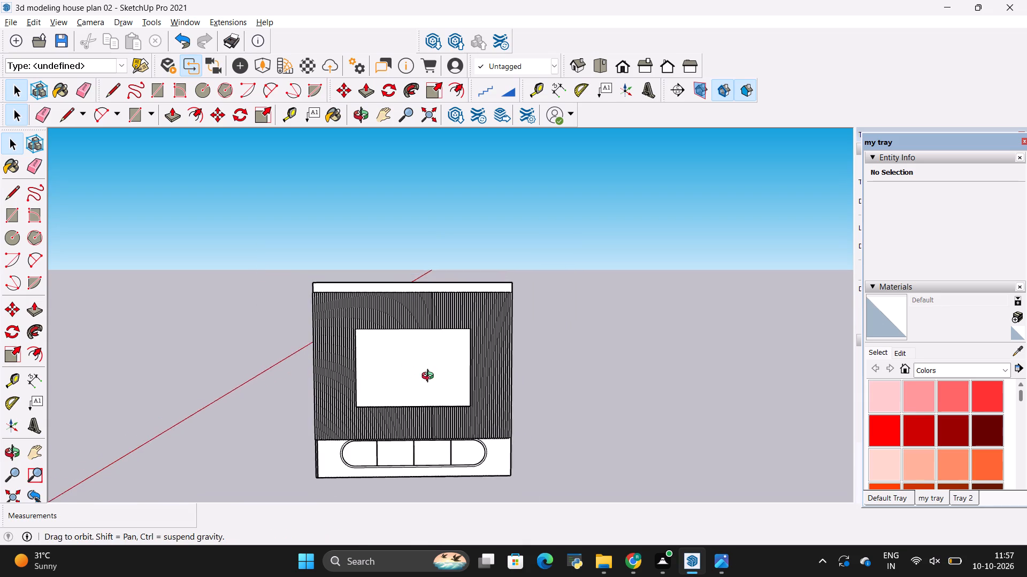
middle_click_drag(430, 377, 438, 369)
left_click(489, 367)
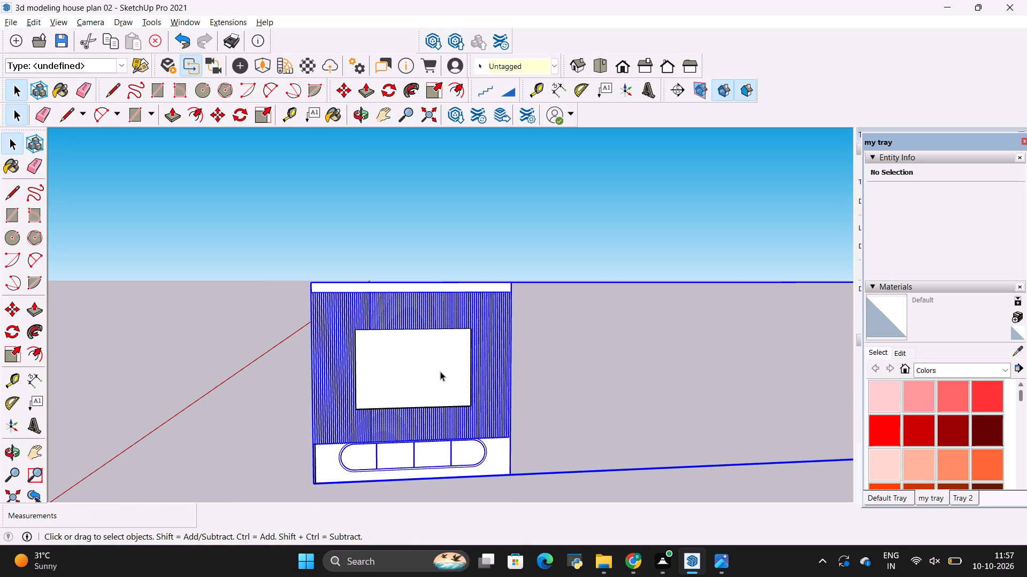
left_click(269, 347)
left_click(465, 374)
left_click(207, 344)
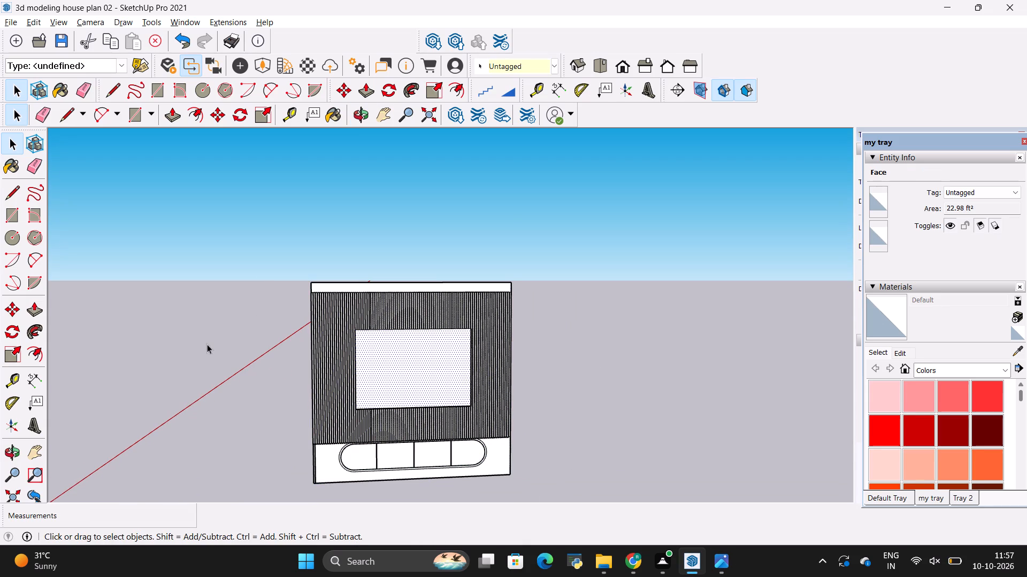
key("alt+Tab")
key("alt+Tab")
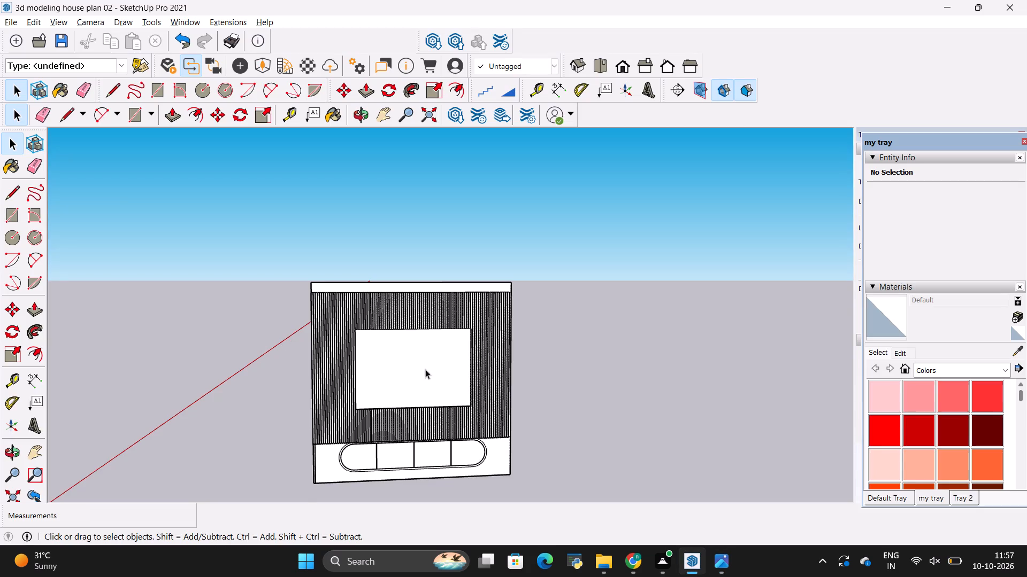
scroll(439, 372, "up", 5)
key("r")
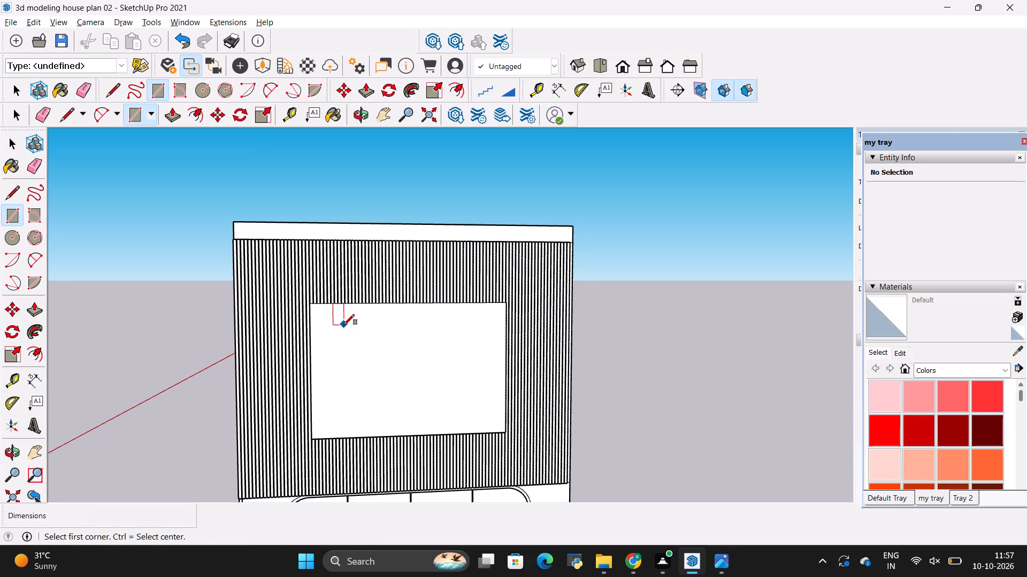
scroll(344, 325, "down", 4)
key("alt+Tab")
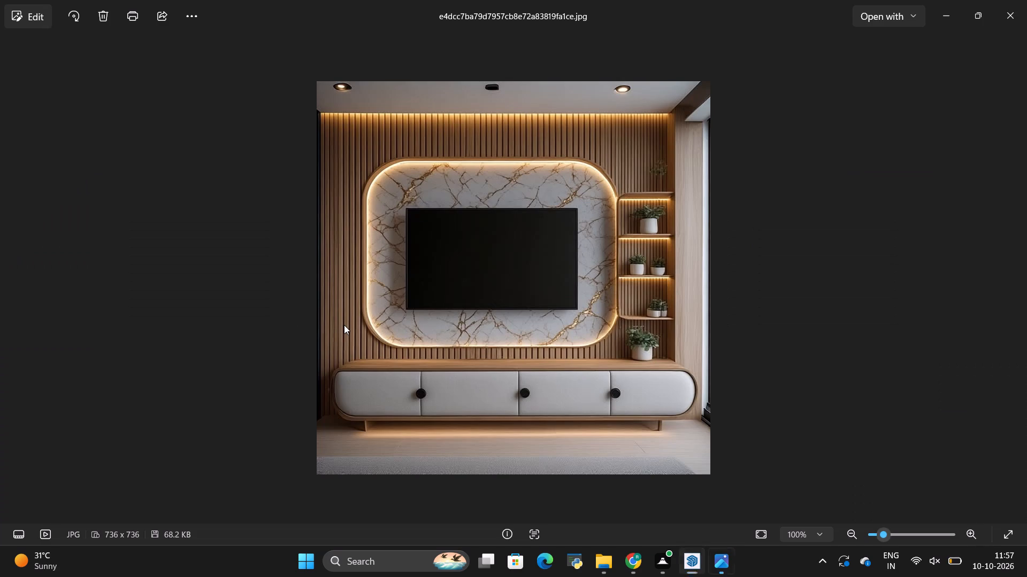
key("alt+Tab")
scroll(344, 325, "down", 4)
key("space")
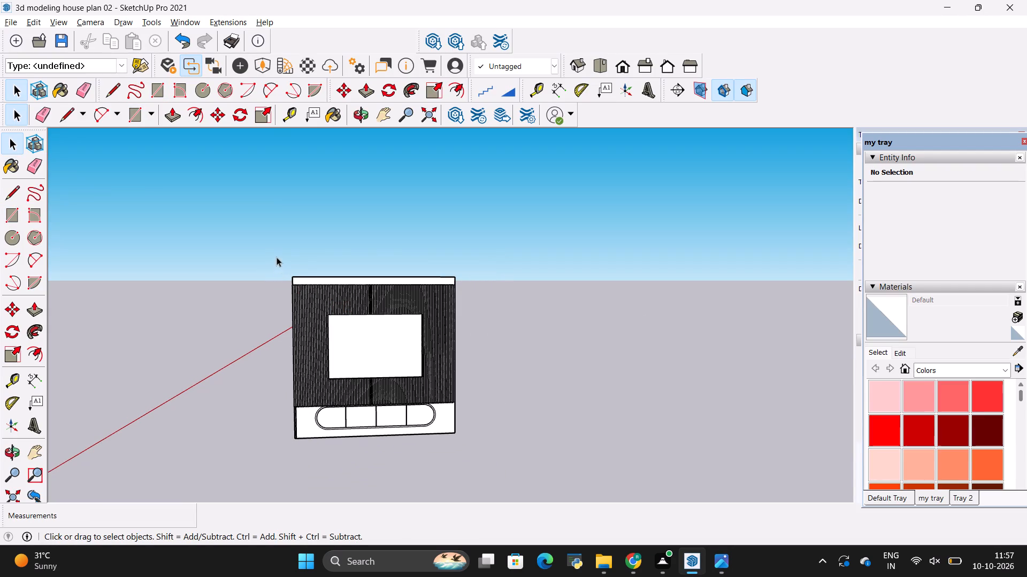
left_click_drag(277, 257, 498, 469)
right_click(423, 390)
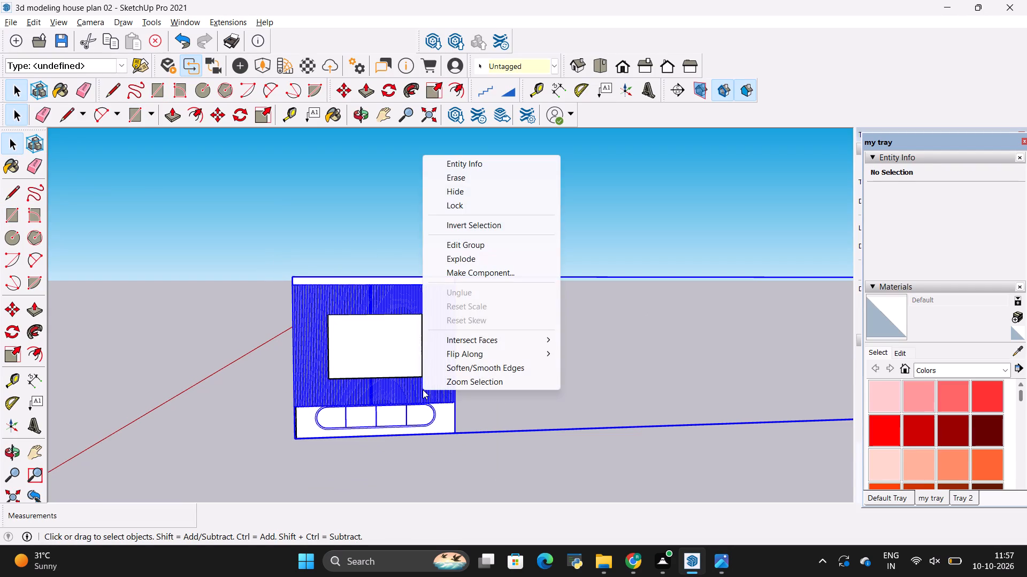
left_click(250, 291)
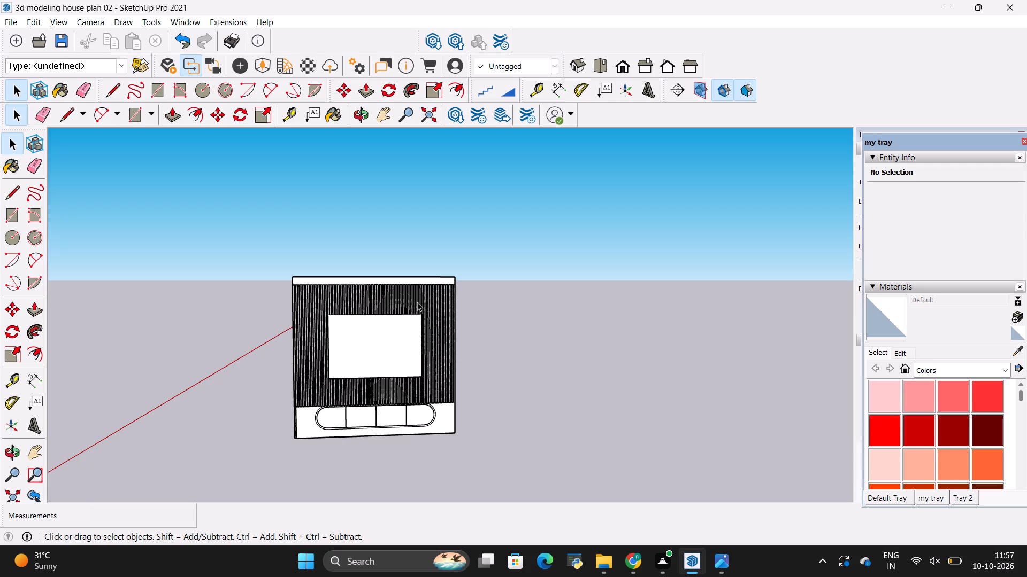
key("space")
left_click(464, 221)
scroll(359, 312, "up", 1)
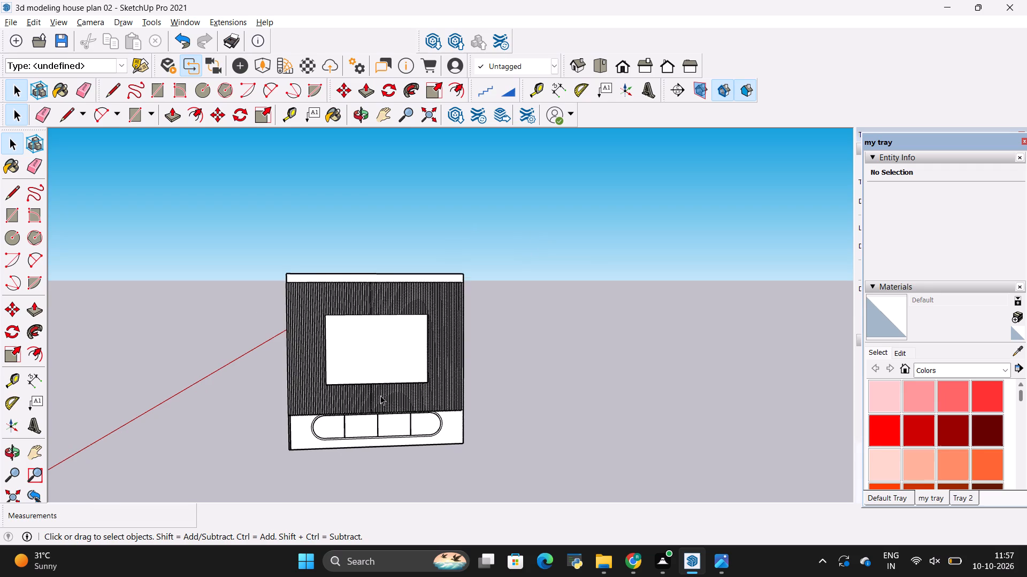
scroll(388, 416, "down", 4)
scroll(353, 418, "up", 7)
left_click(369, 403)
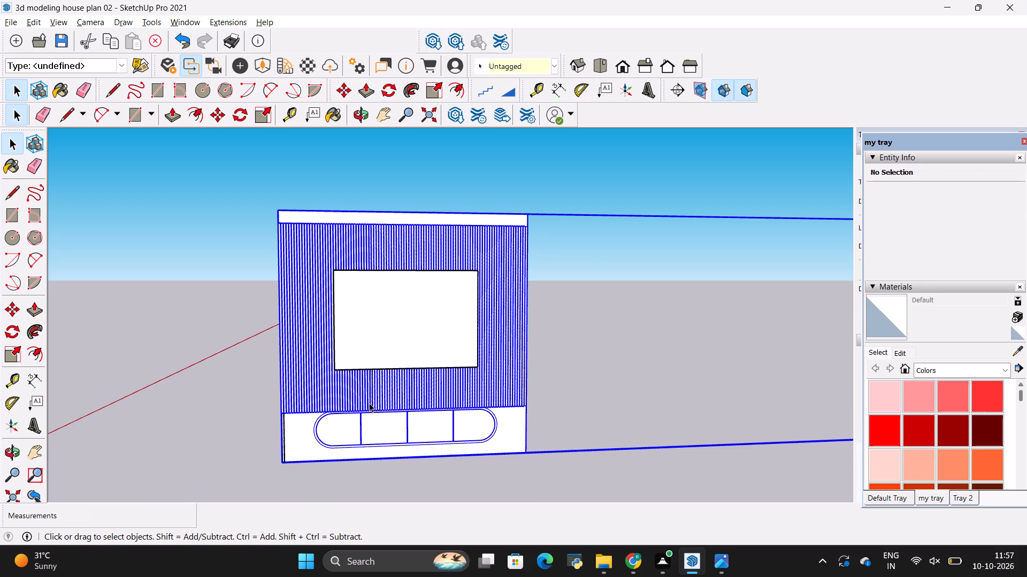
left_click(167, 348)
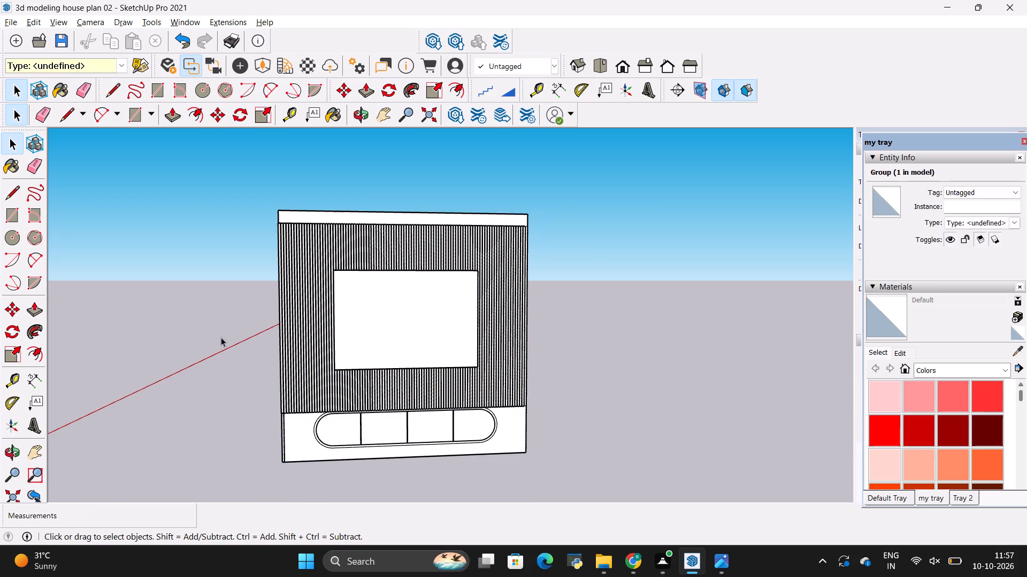
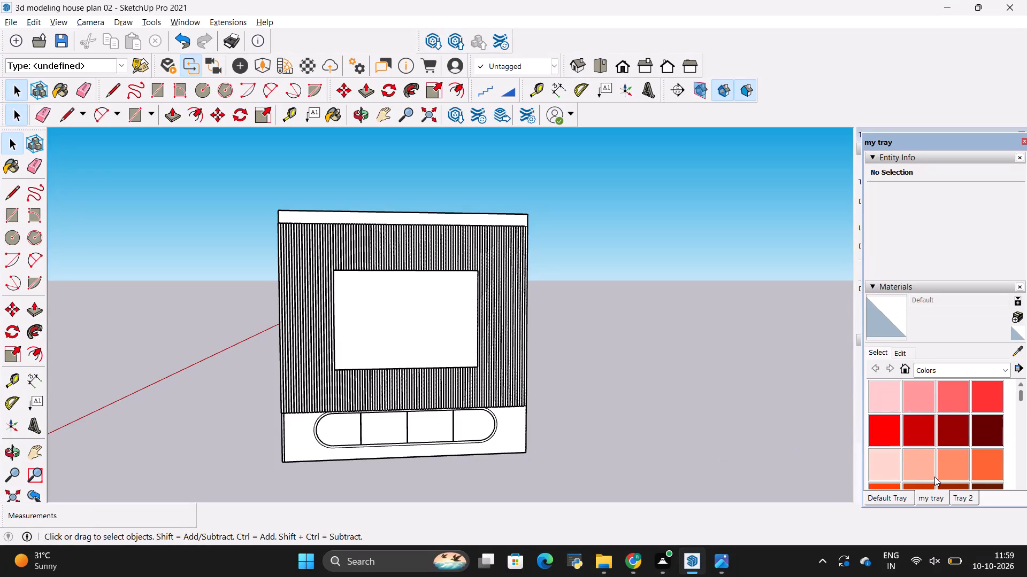
Compare the TV panel and slatted wall with the reference image.
scroll(848, 336, "down", 2)
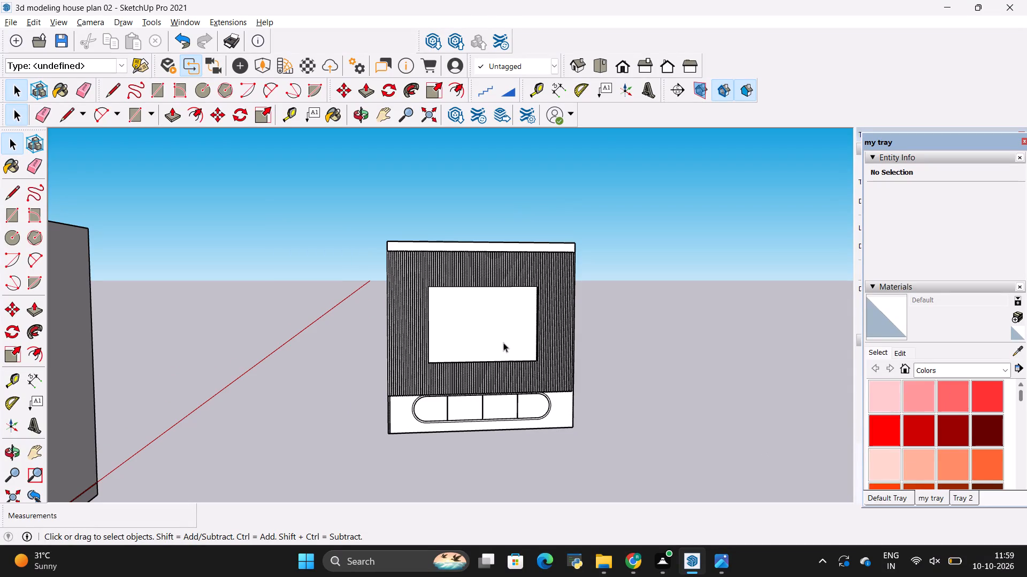
scroll(395, 314, "up", 3)
key("alt+Tab")
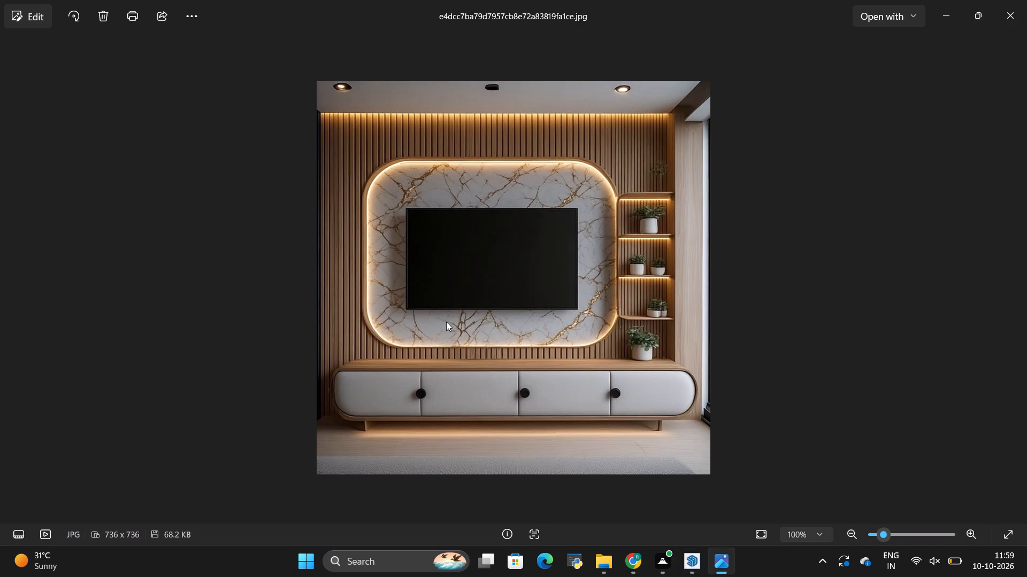
key("alt+Tab")
scroll(503, 309, "up", 3)
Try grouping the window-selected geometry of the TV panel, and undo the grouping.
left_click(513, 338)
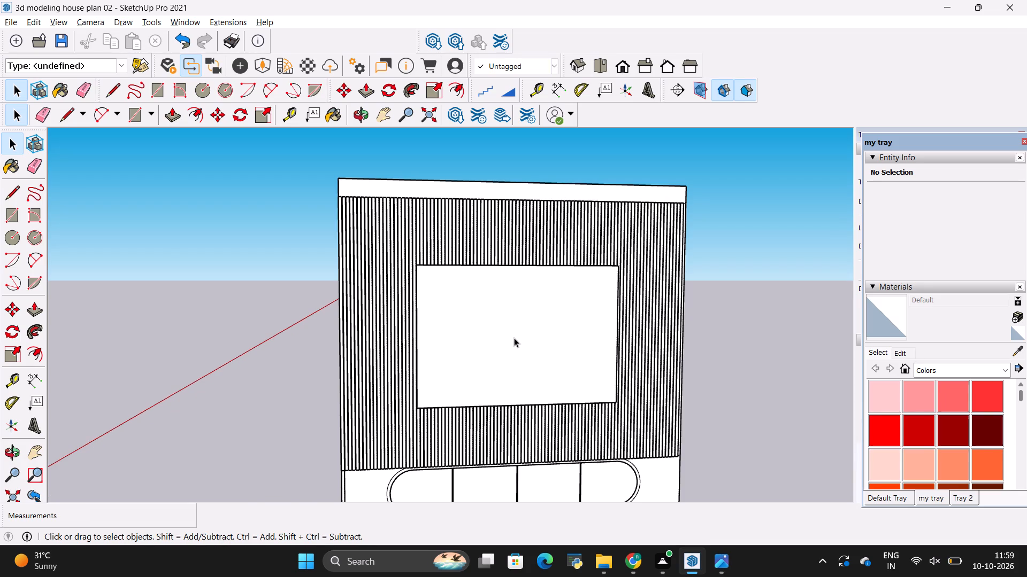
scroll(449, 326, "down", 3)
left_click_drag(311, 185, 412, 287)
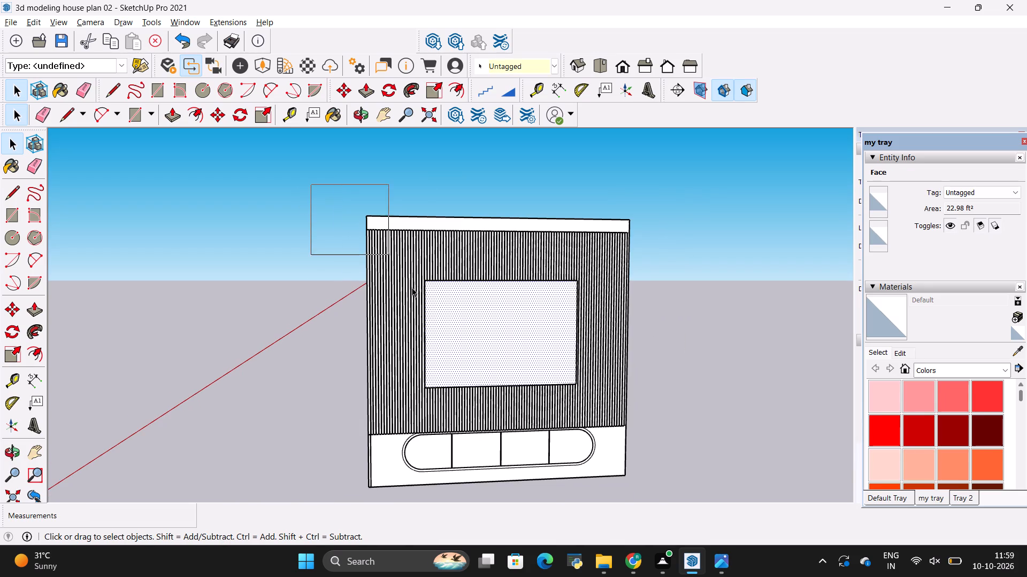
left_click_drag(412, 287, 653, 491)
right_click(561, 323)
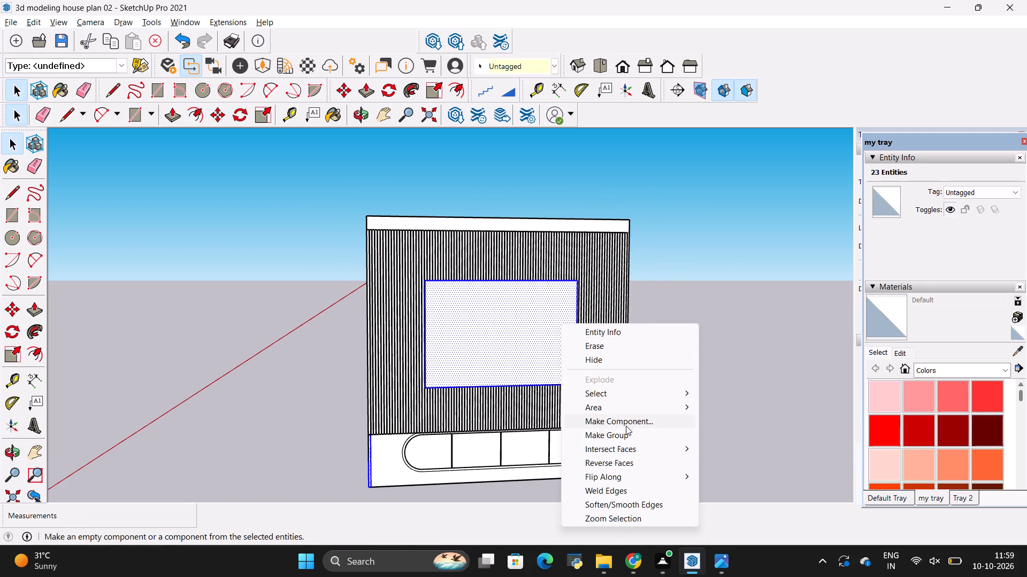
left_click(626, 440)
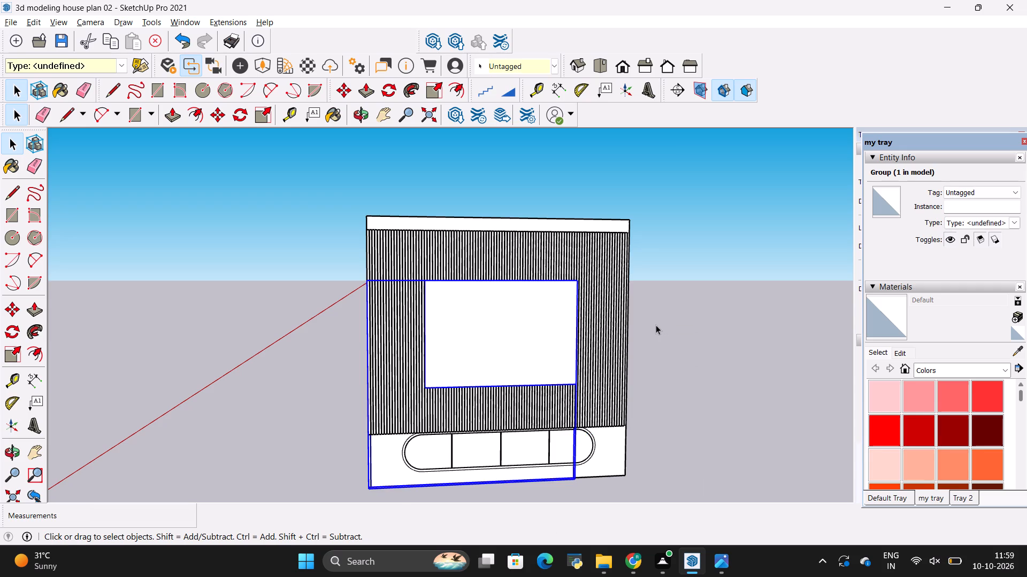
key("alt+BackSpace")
Window-select the loose TV panel geometry across the whole wall unit and make it a group.
left_click(581, 275)
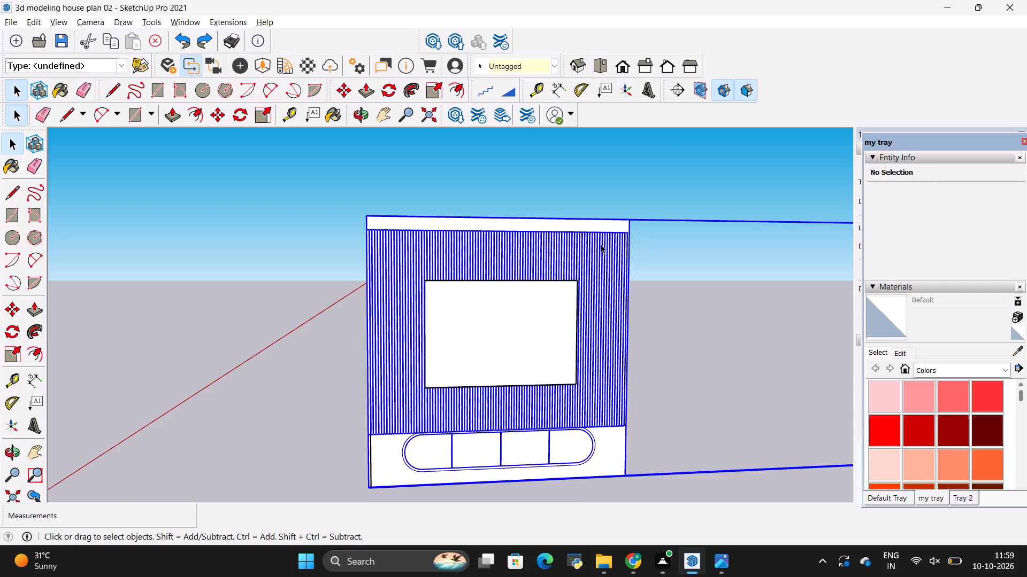
scroll(613, 236, "down", 6)
left_click(561, 309, "ctrl")
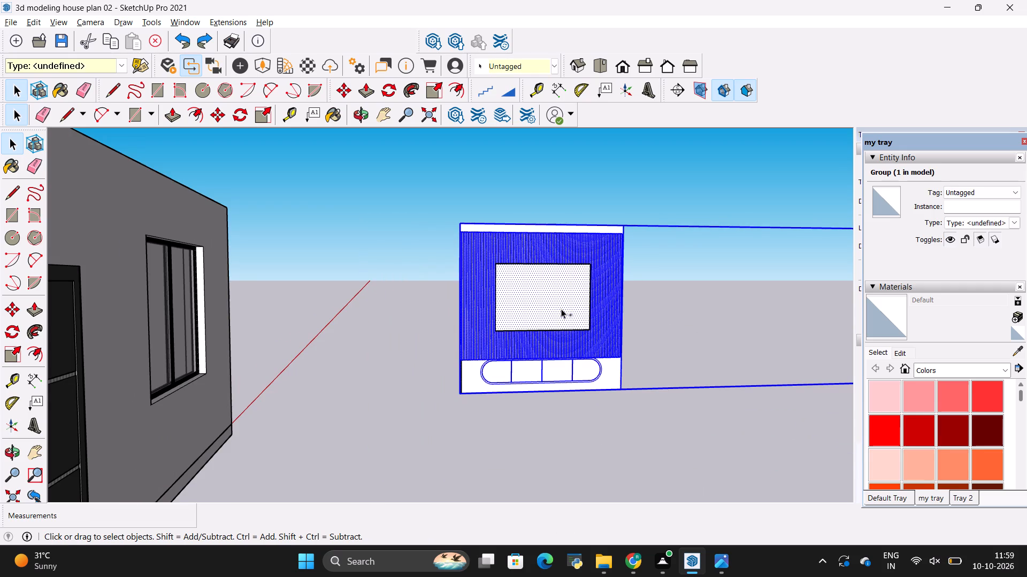
left_click(373, 225)
scroll(475, 244, "down", 3)
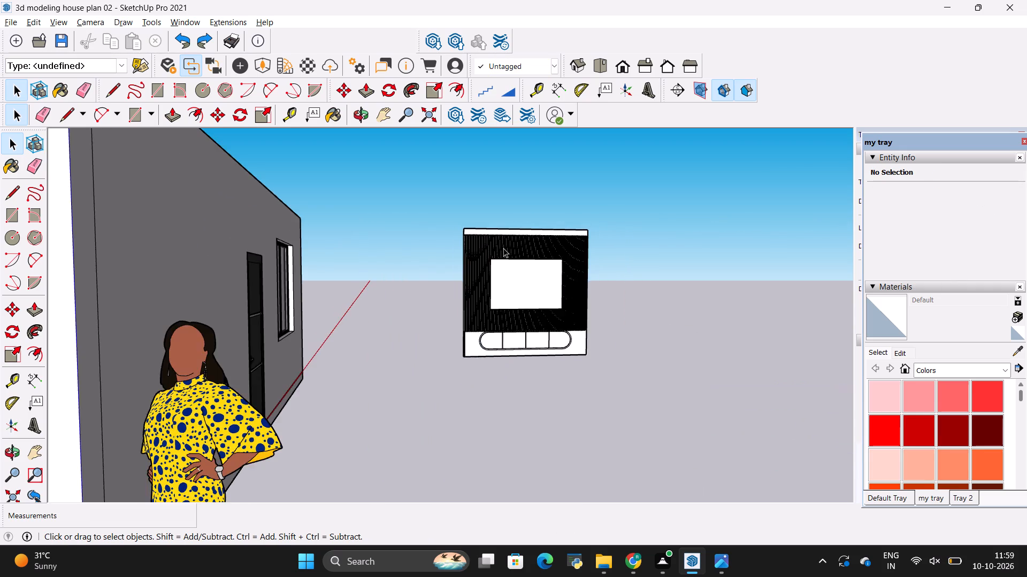
scroll(504, 248, "up", 7)
left_click_drag(393, 155, 407, 184)
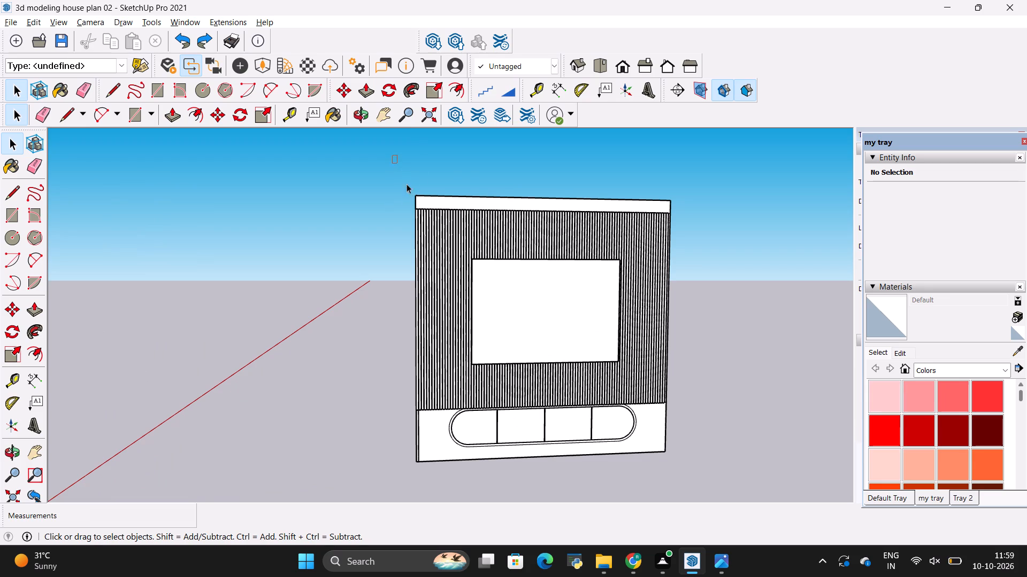
left_click_drag(407, 184, 735, 479)
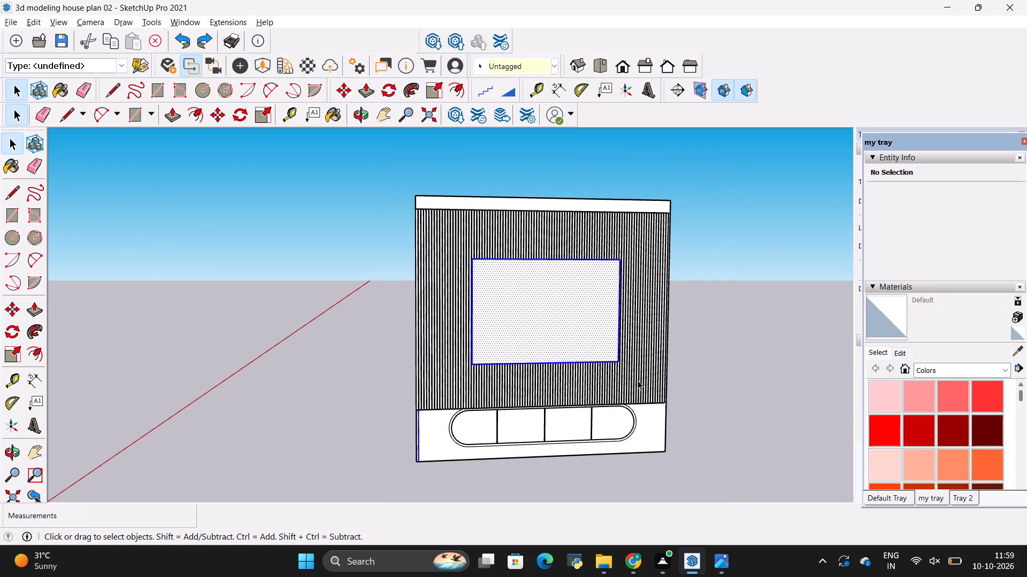
right_click(530, 351)
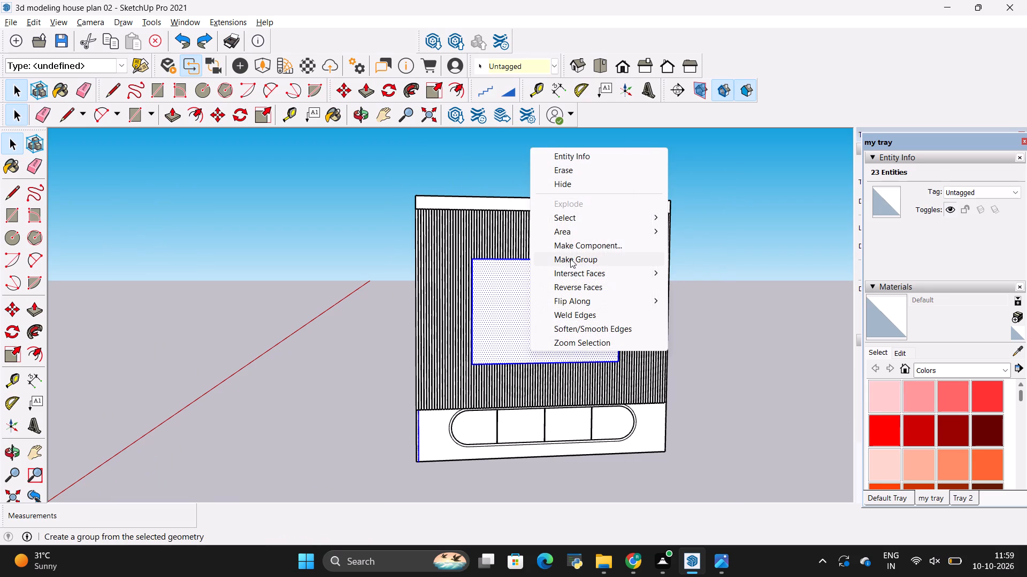
left_click(570, 259)
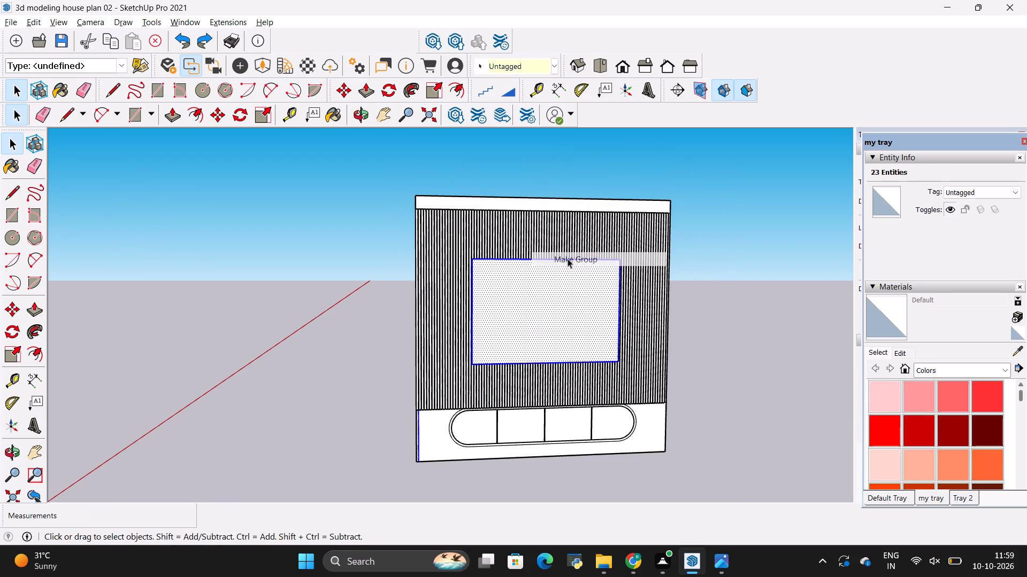
Inspect the extent of the TV panel group against the slatted wall and the cabinet.
scroll(543, 301, "up", 5)
scroll(540, 300, "down", 4)
middle_click_drag(479, 346, 578, 351)
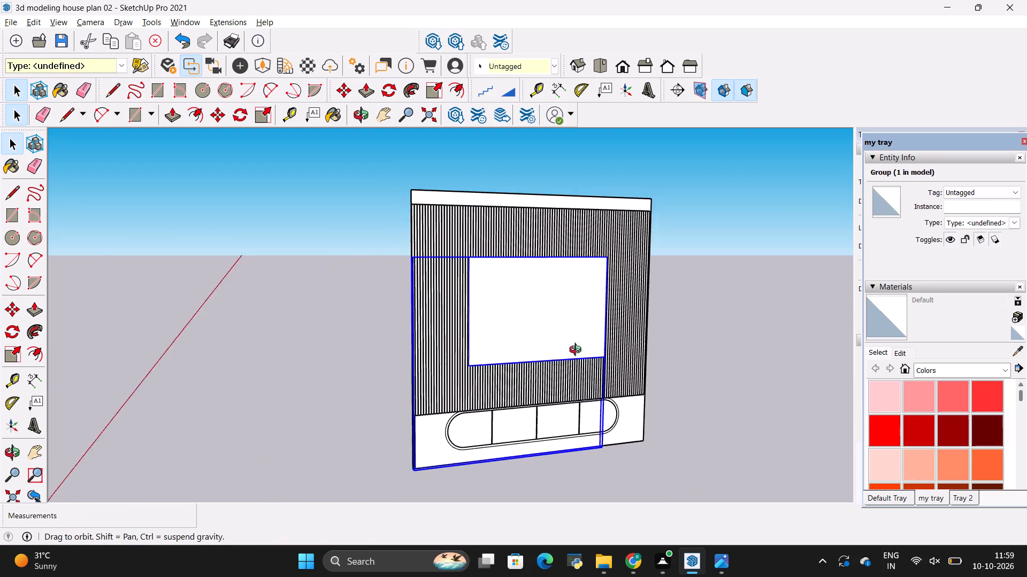
middle_click_drag(578, 351, 505, 352)
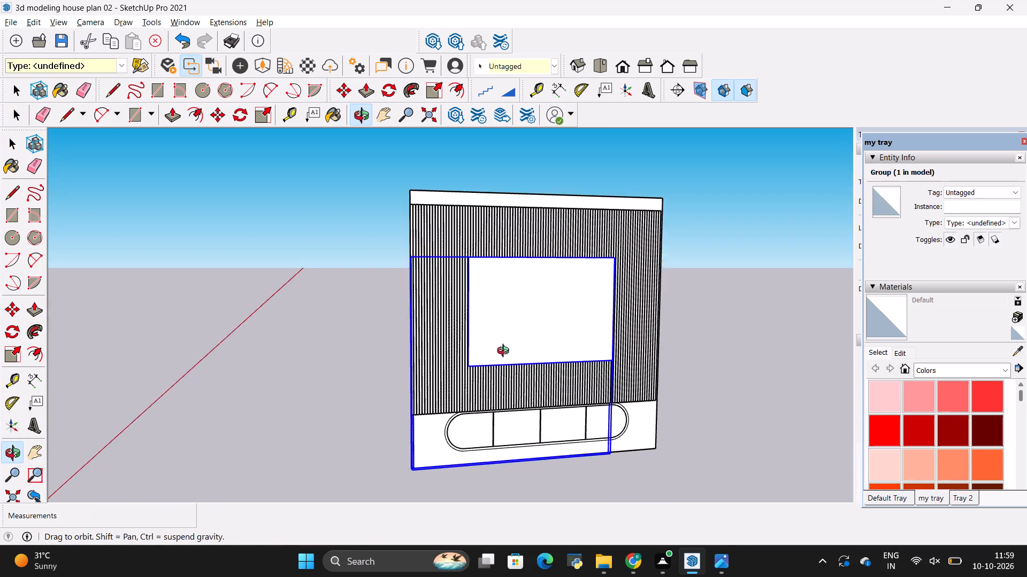
middle_click_drag(505, 352, 449, 352)
key("space")
left_click(340, 306)
left_click(520, 299)
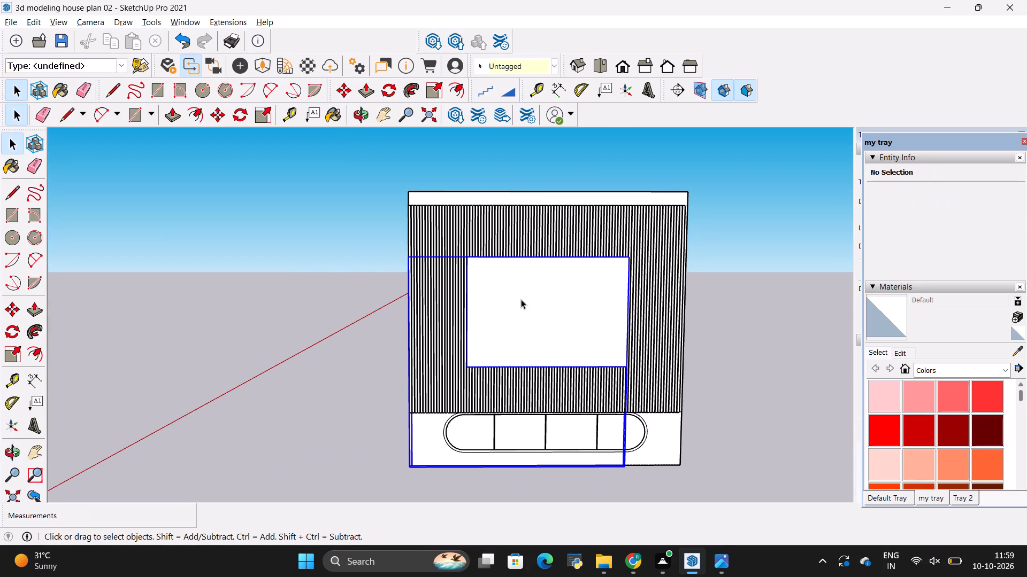
left_click(309, 249)
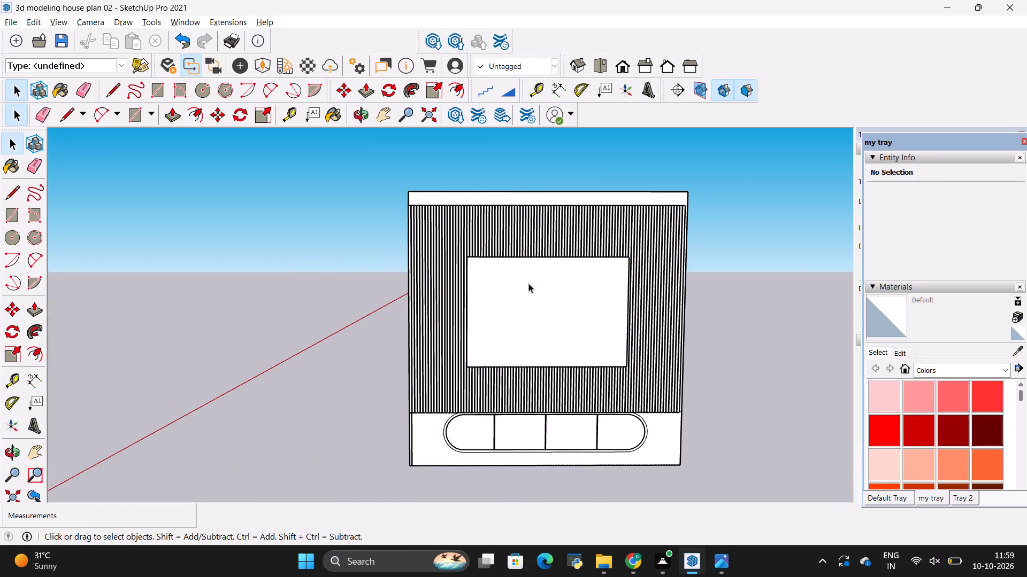
Draw a rectangle about 2' 4 7/16" high by 4' 3 1/8" wide for the TV screen on the TV panel's front face.
key("r")
scroll(535, 287, "up", 6)
left_click(472, 280)
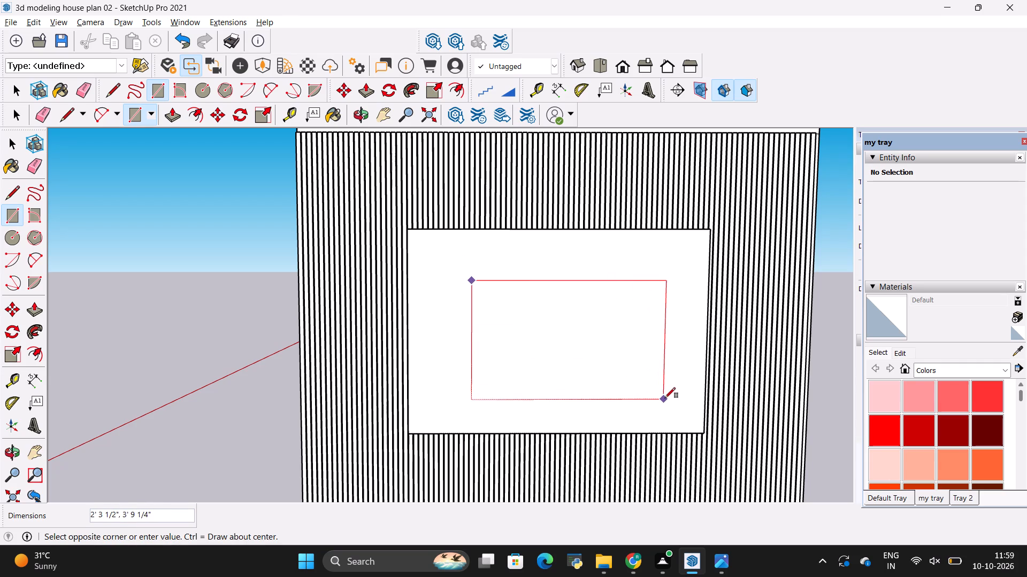
key("Escape")
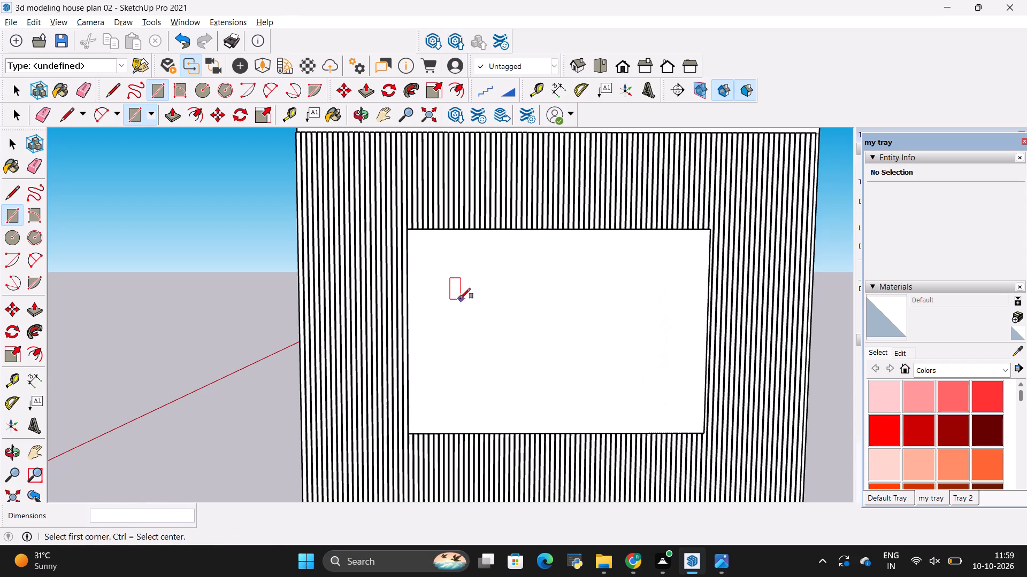
left_click(446, 288)
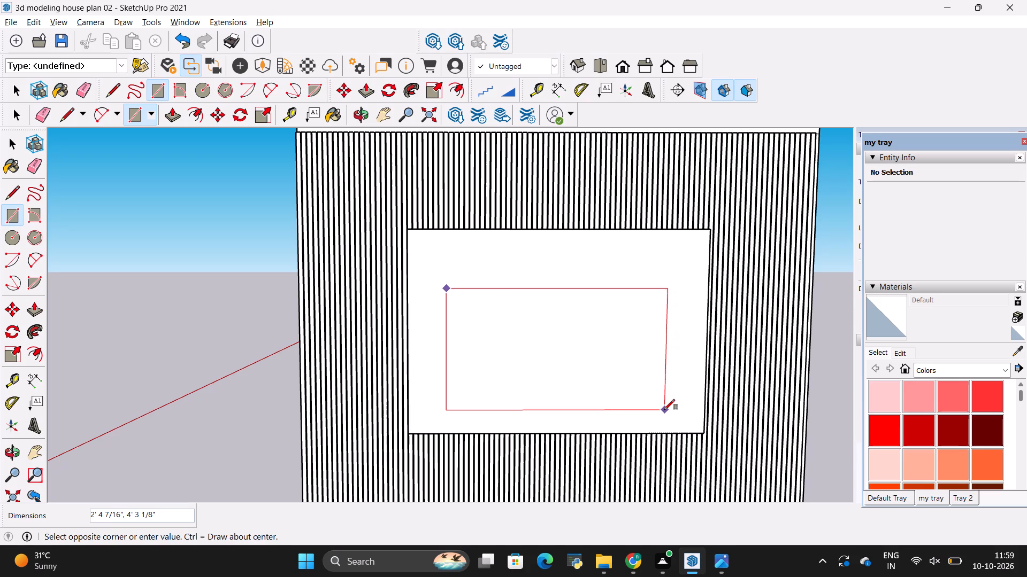
double_click(664, 410)
Extrude the TV screen rectangle 2" out from the panel with Push/Pull.
key("p")
left_click(634, 383)
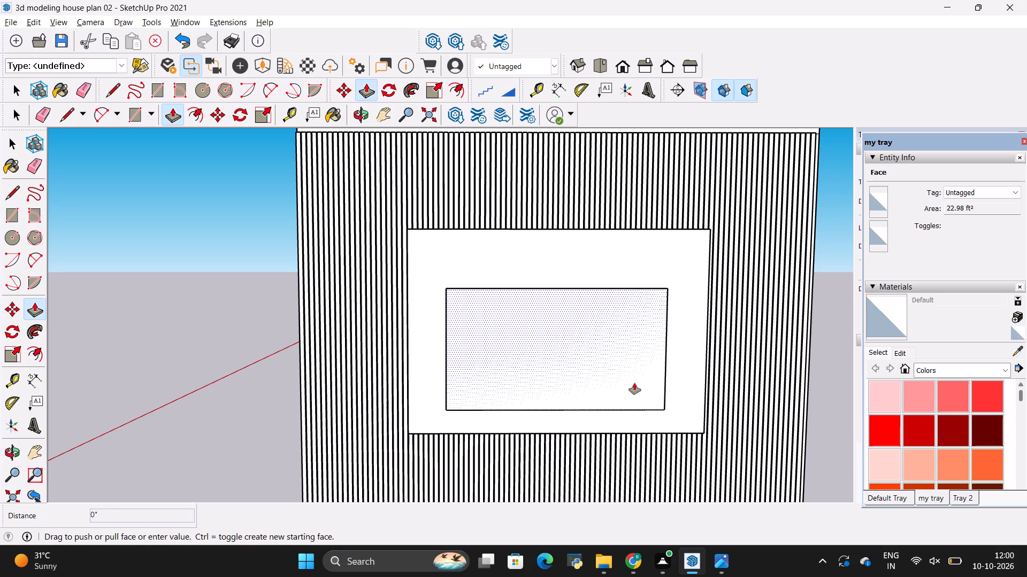
key("BackSpace")
key("2")
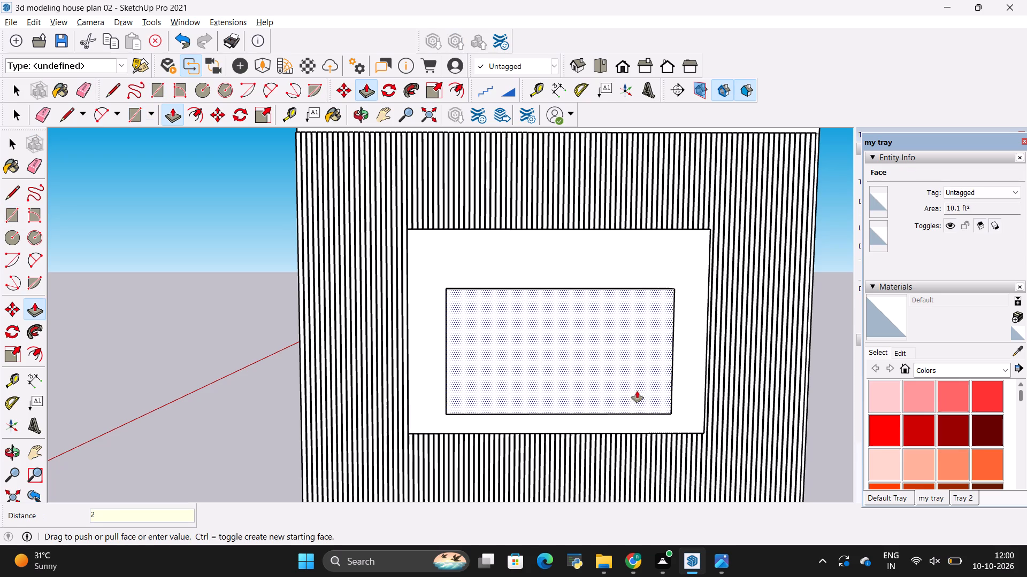
key("shift+quotedbl")
key("Return")
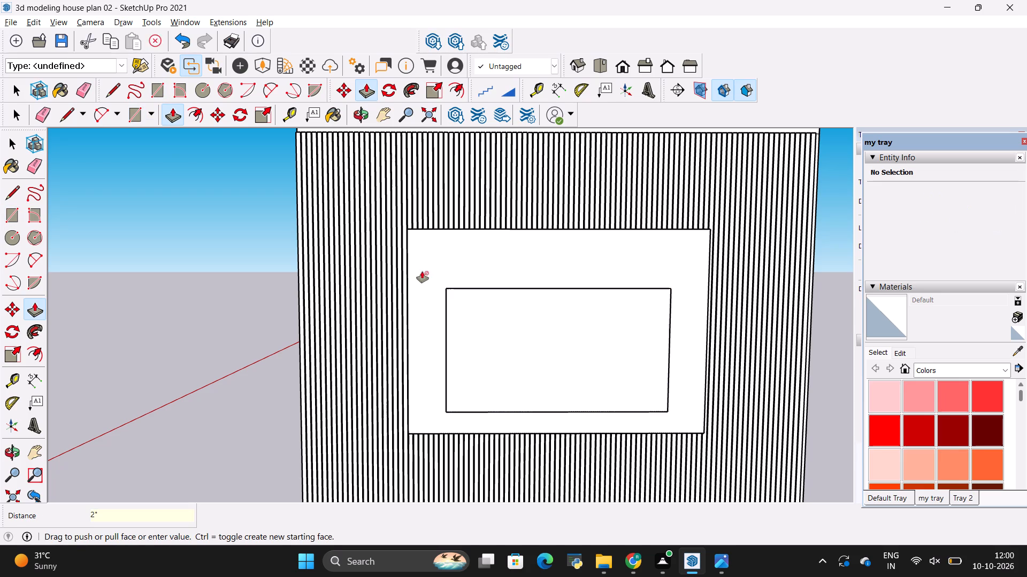
scroll(503, 354, "up", 6)
middle_click_drag(551, 332, 584, 412)
scroll(571, 369, "down", 2)
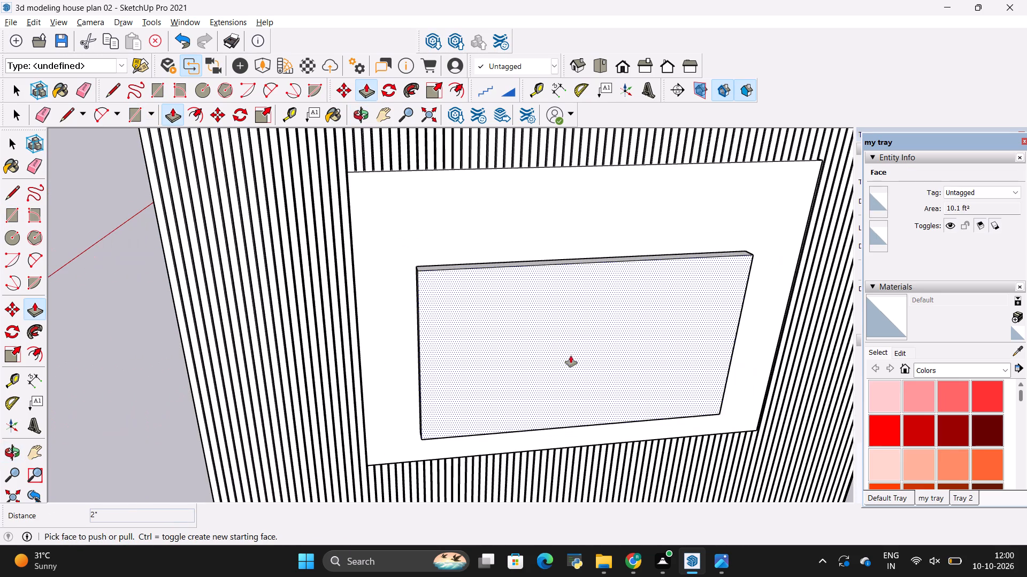
Draw a small rectangle near the middle of the TV screen's front face and extrude it 3" into a mounting block.
key("r")
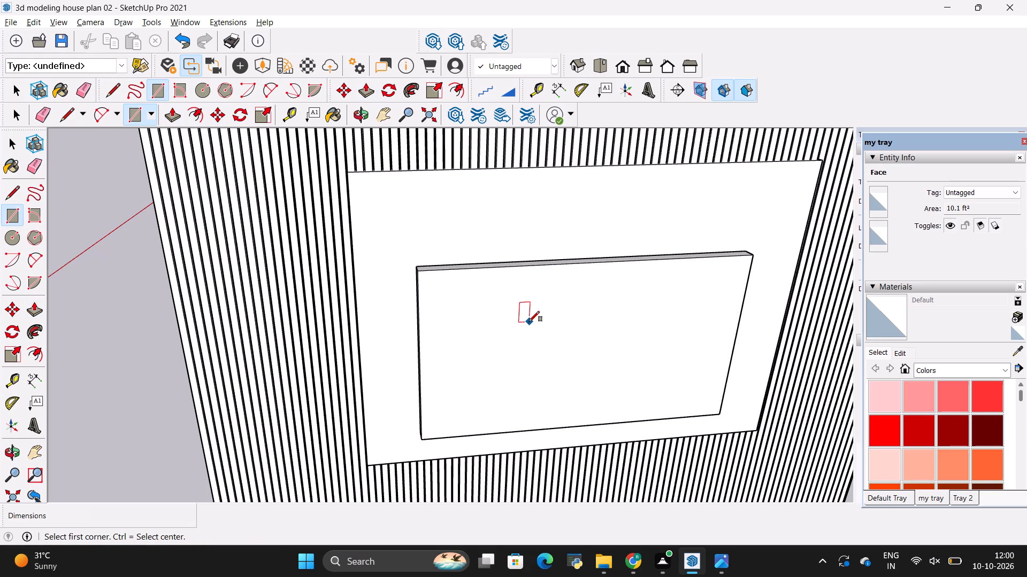
left_click(538, 338)
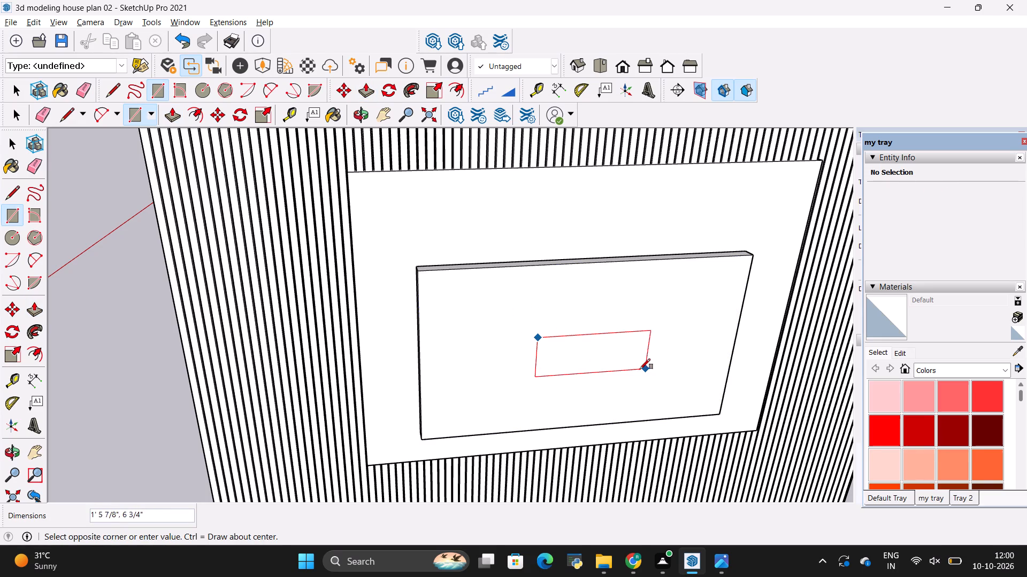
left_click(629, 371)
key("p")
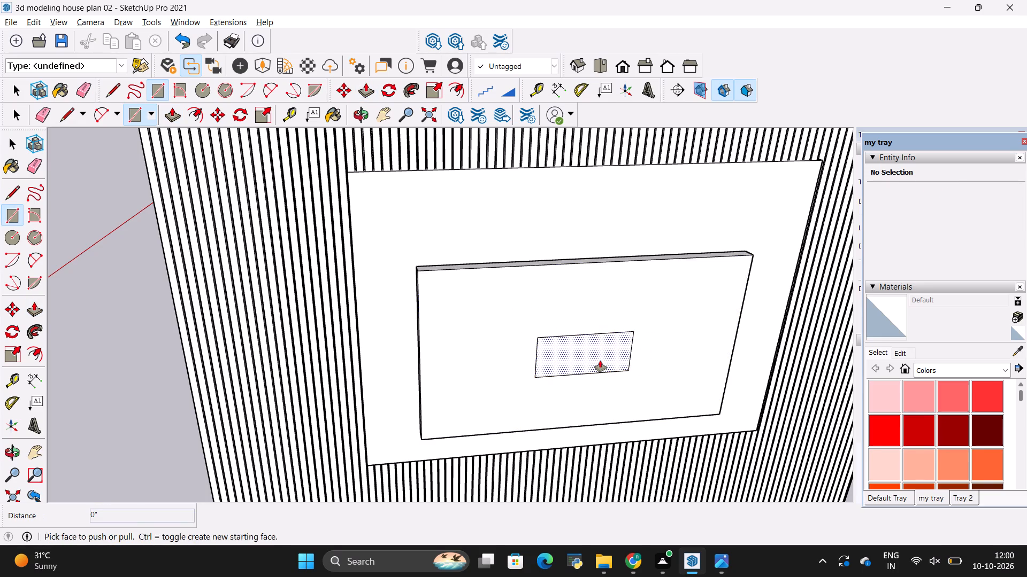
left_click(600, 361)
left_click(599, 367)
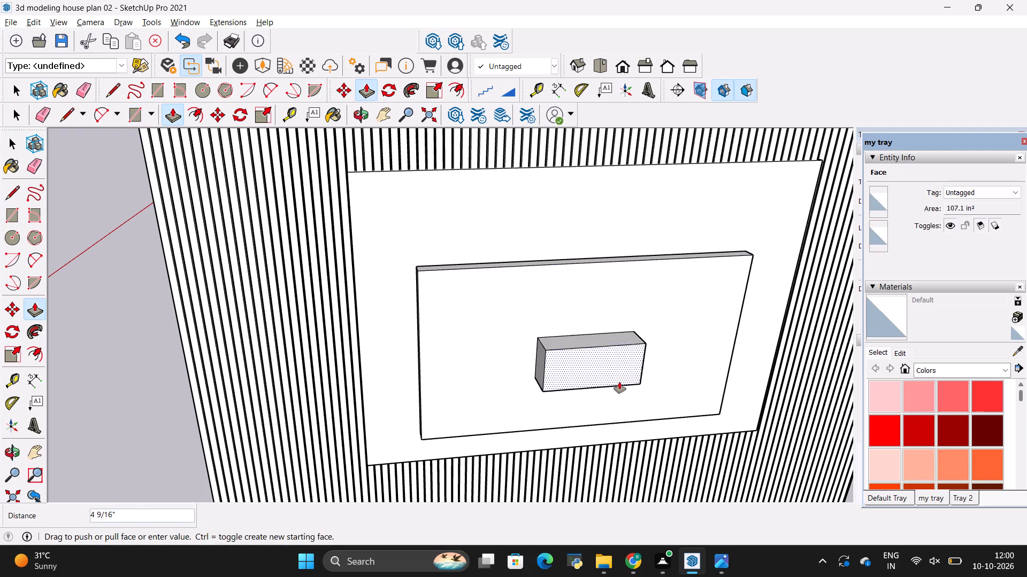
key("BackSpace")
key("3")
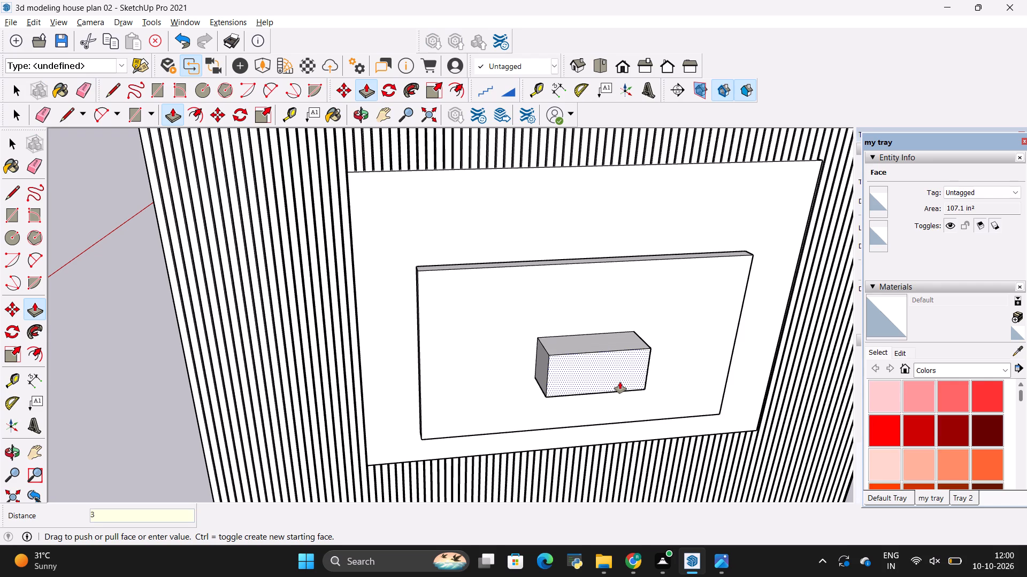
key("shift+quotedbl")
key("Return")
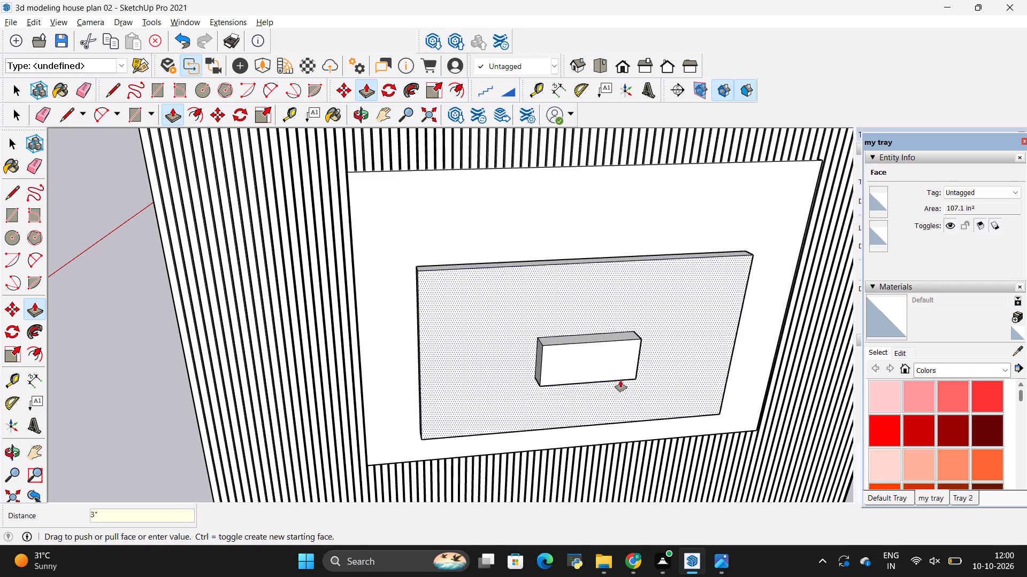
Select all connected geometry of the TV screen and its small block and make it a group.
key("space")
triple_click(592, 360)
left_click(592, 360)
right_click(592, 360)
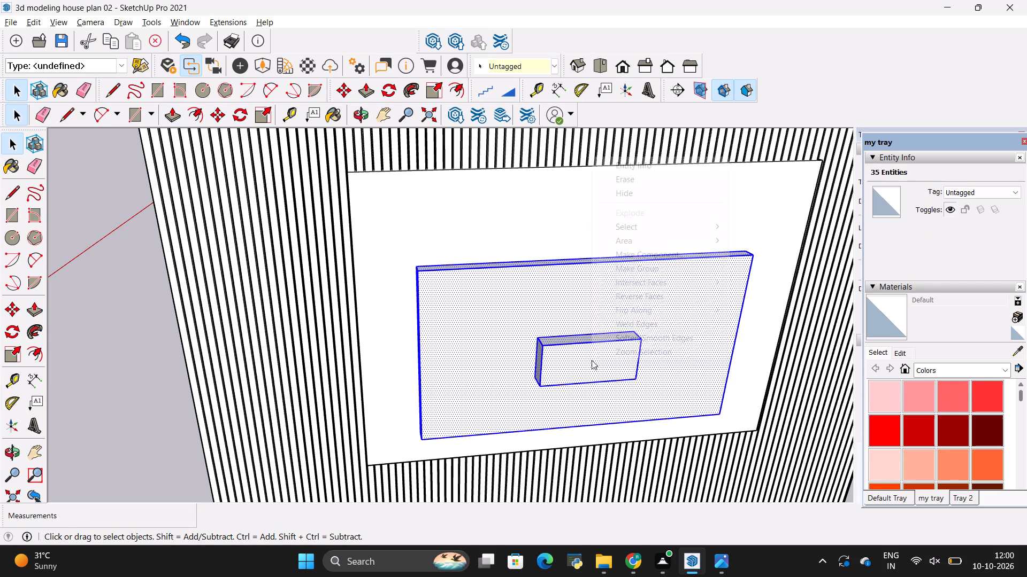
left_click(626, 268)
scroll(434, 328, "down", 6)
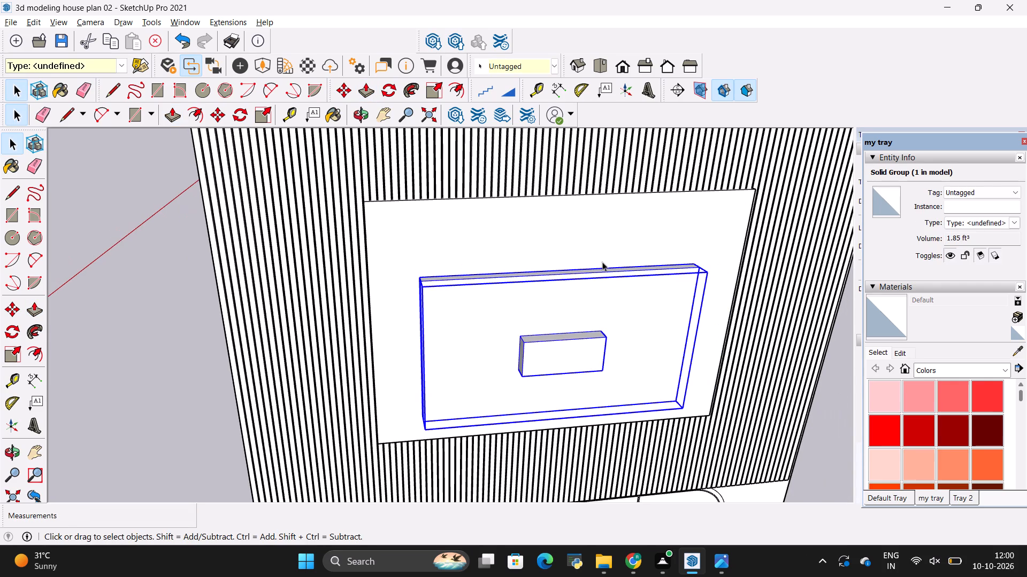
Move the TV screen group off the TV panel, along the green axis, into the empty space beside the wall unit.
key("m")
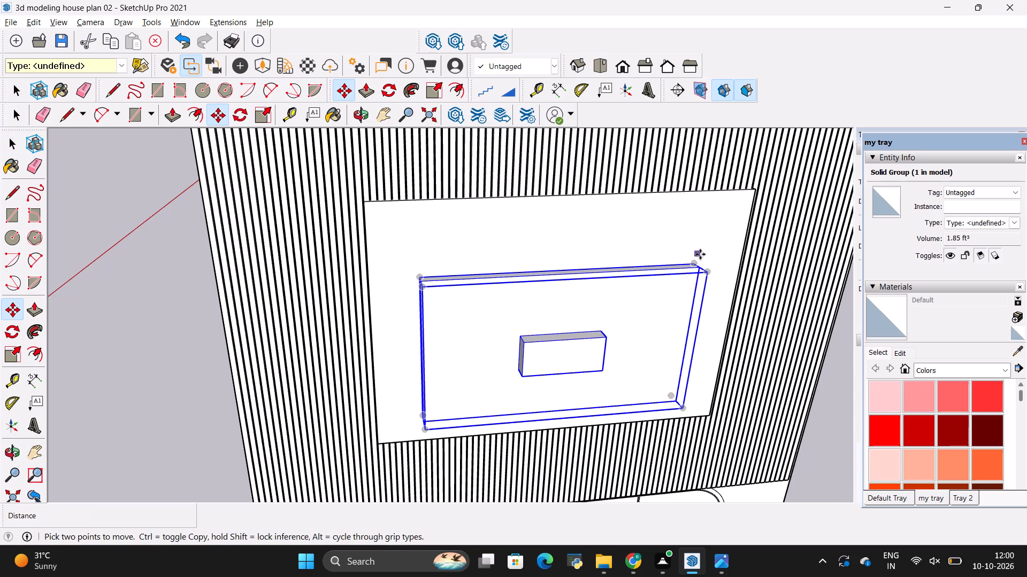
left_click(700, 254)
scroll(281, 287, "down", 14)
scroll(279, 282, "up", 1)
scroll(279, 282, "down", 2)
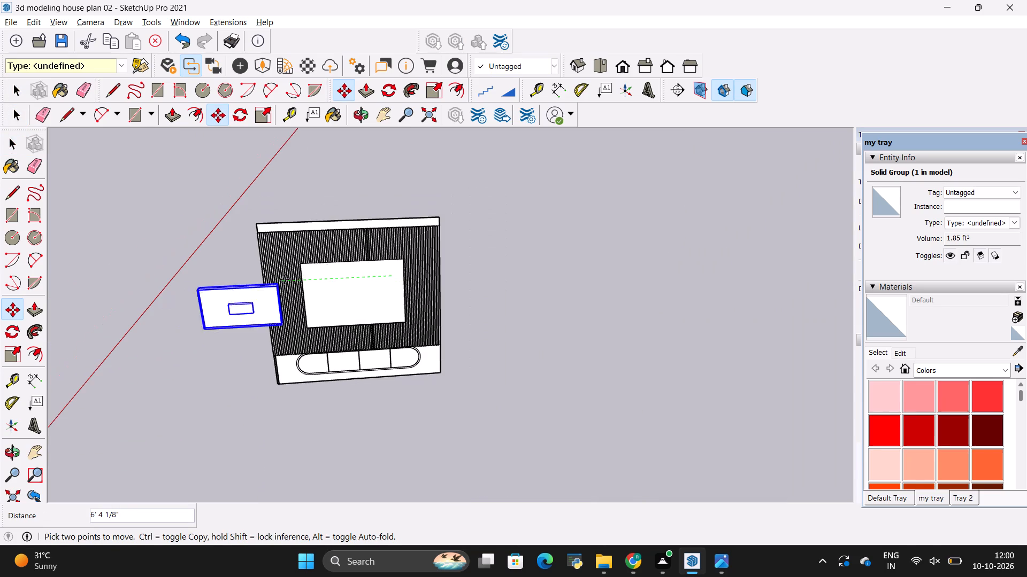
left_click(551, 265)
key("space")
left_click(410, 190)
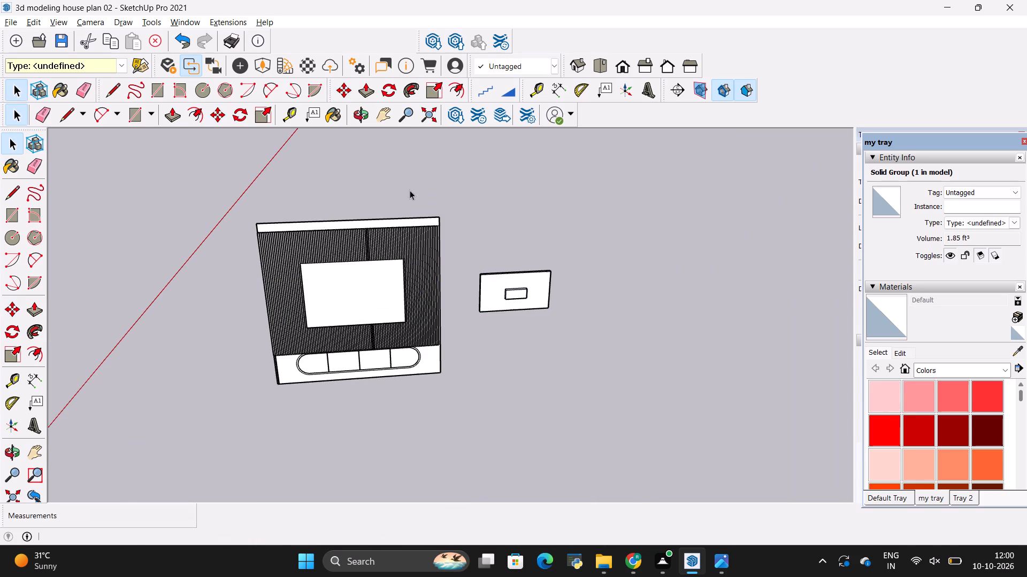
Rotate the TV screen group 180° about the vertical axis so its mounting block faces the back.
left_click(482, 278)
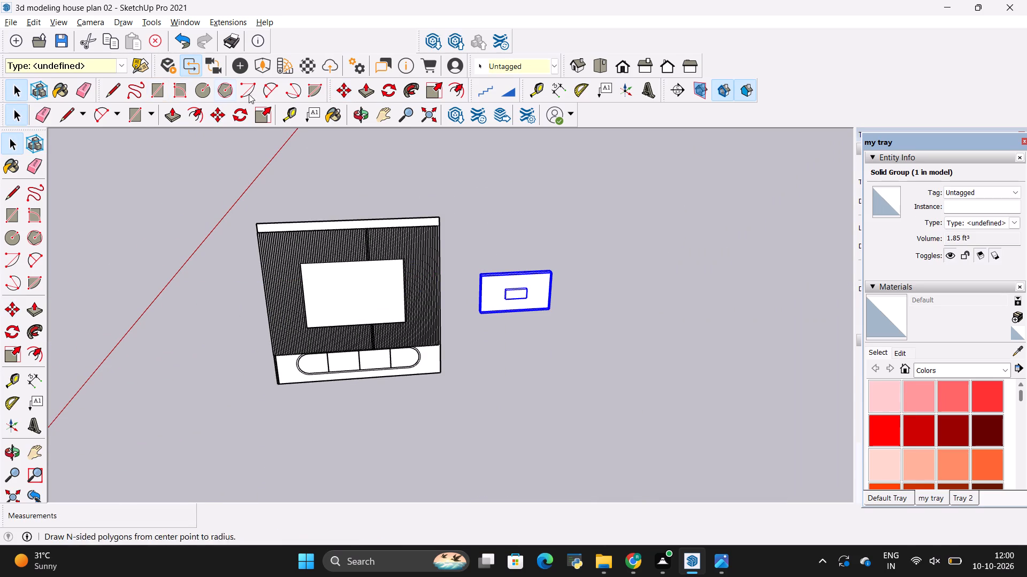
left_click(389, 88)
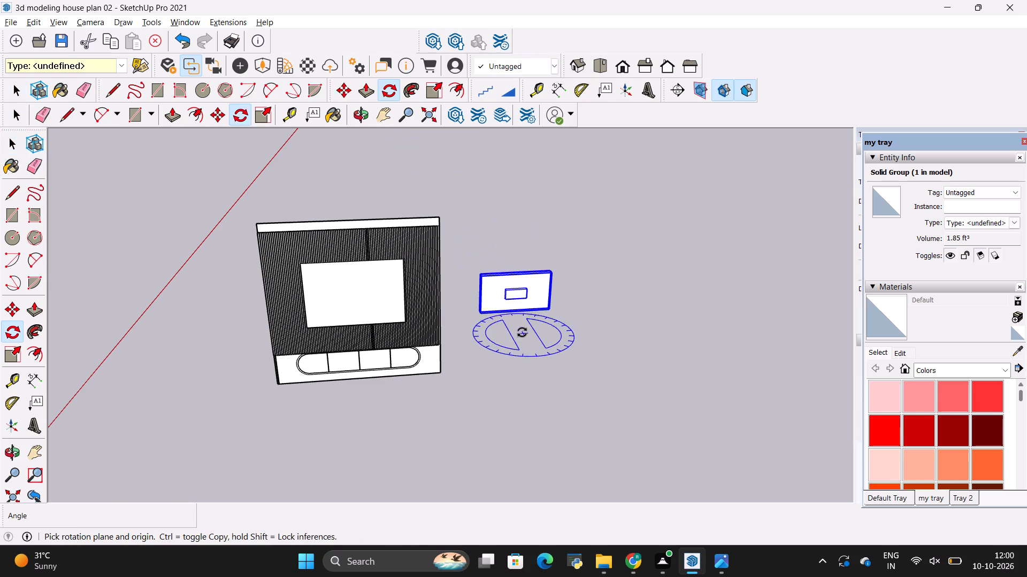
left_click(504, 329)
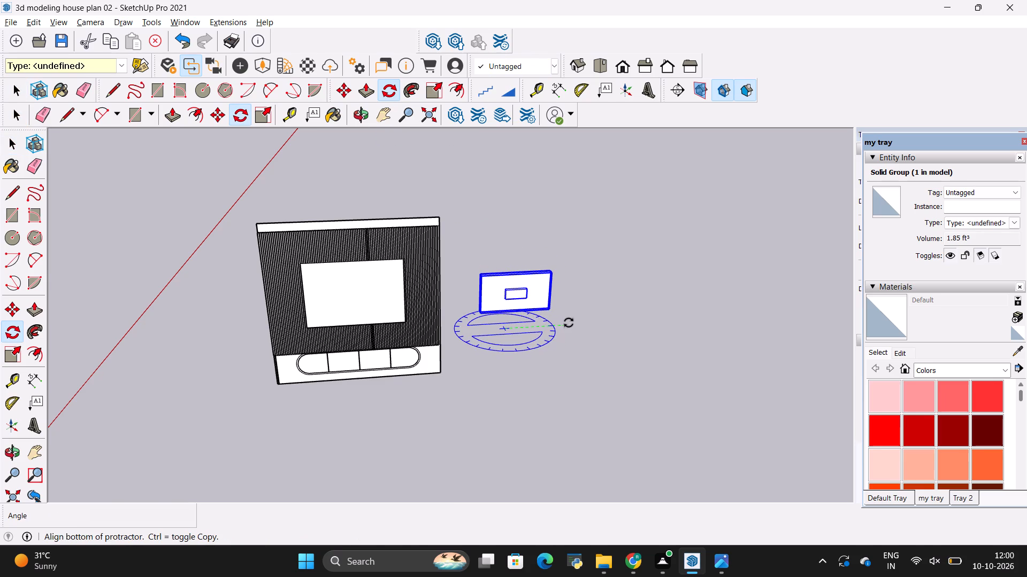
left_click(570, 322)
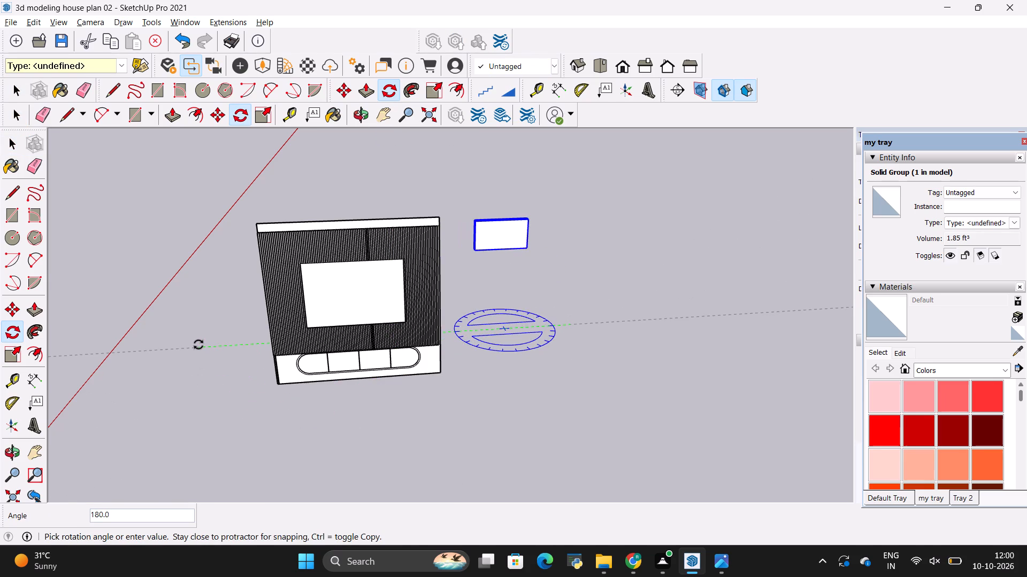
left_click(198, 345)
key("space")
Move the rotated TV screen group back in front of the wall unit, near the cabinet.
left_click(517, 245)
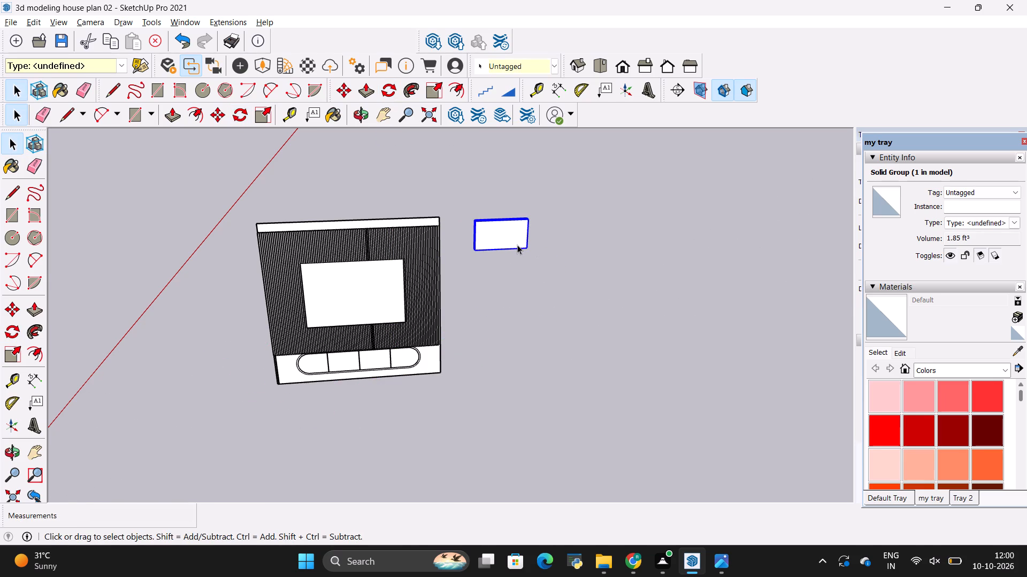
left_click(541, 248)
left_click(513, 233)
key("m")
double_click(533, 249)
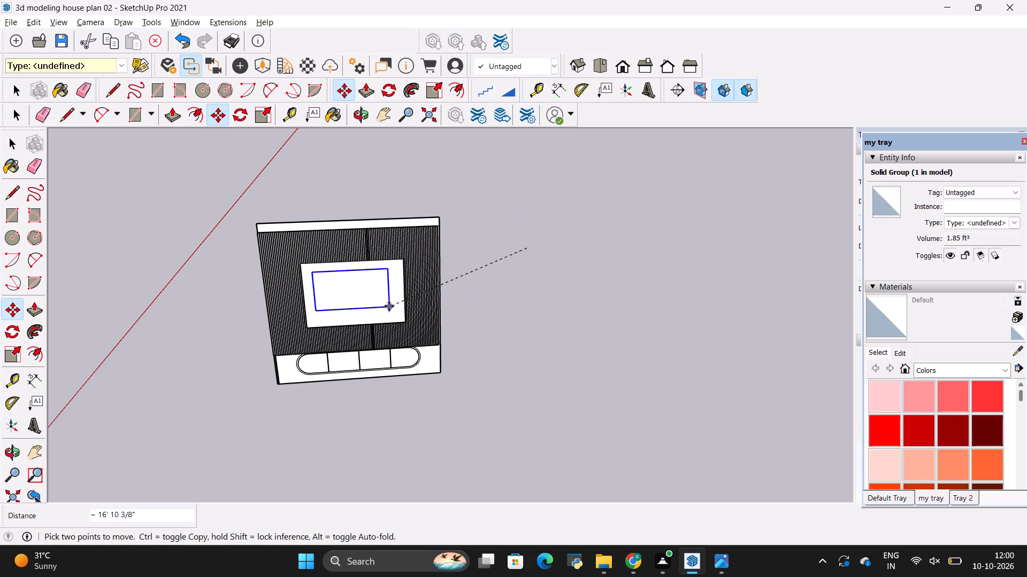
left_click(328, 412)
scroll(318, 354, "up", 2)
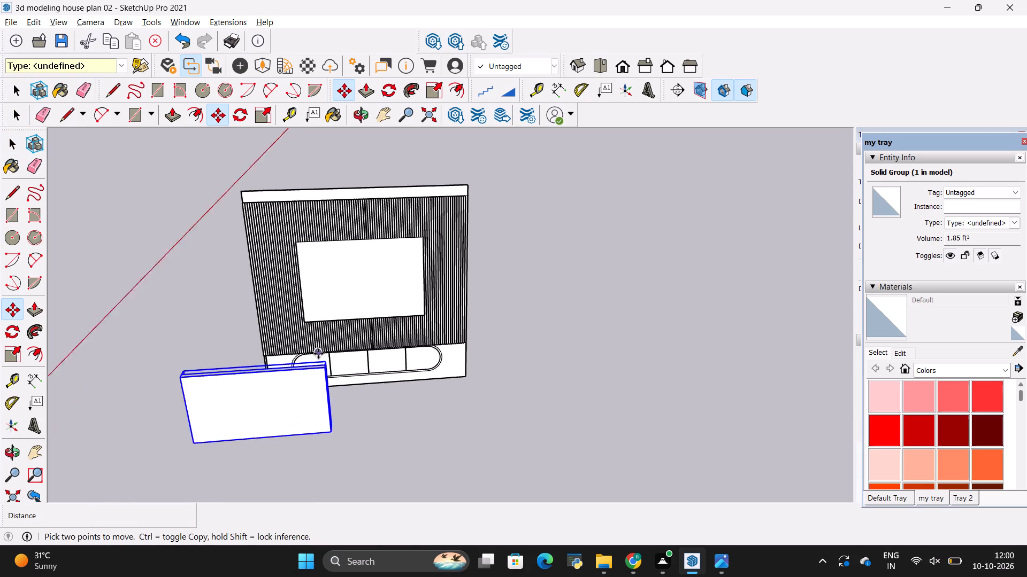
scroll(318, 354, "up", 5)
left_click(333, 372)
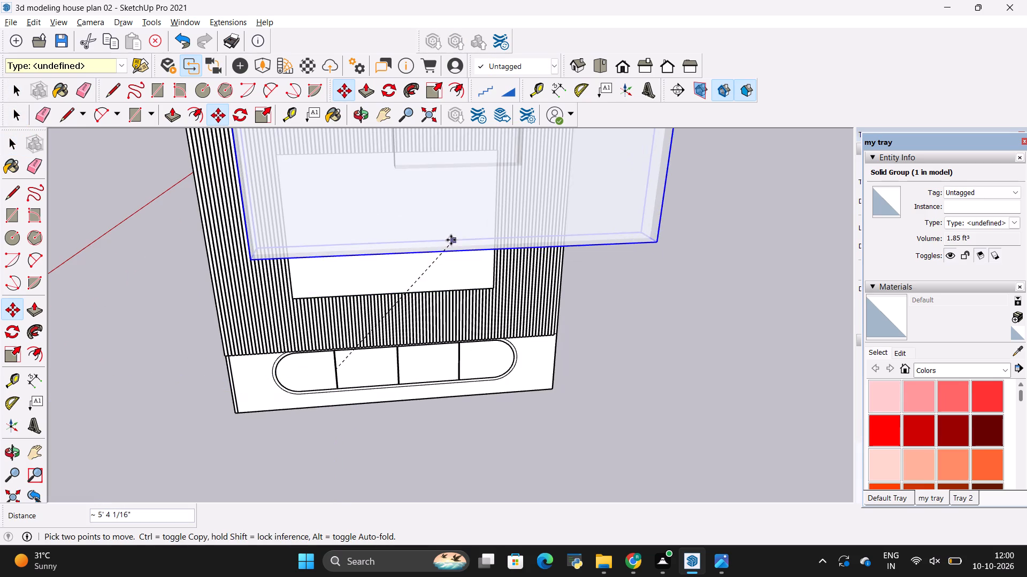
left_click(415, 287)
scroll(418, 376, "down", 6)
middle_click_drag(455, 297, 440, 349)
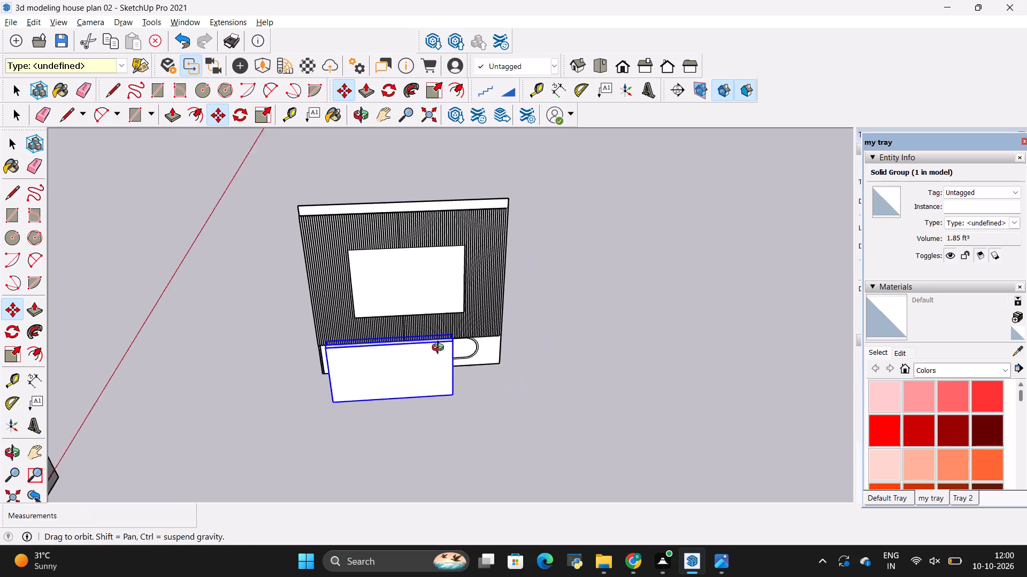
middle_click_drag(440, 349, 435, 371)
Move the TV screen group up from the cabinet onto the white TV panel by its back upper corner.
left_click(451, 359)
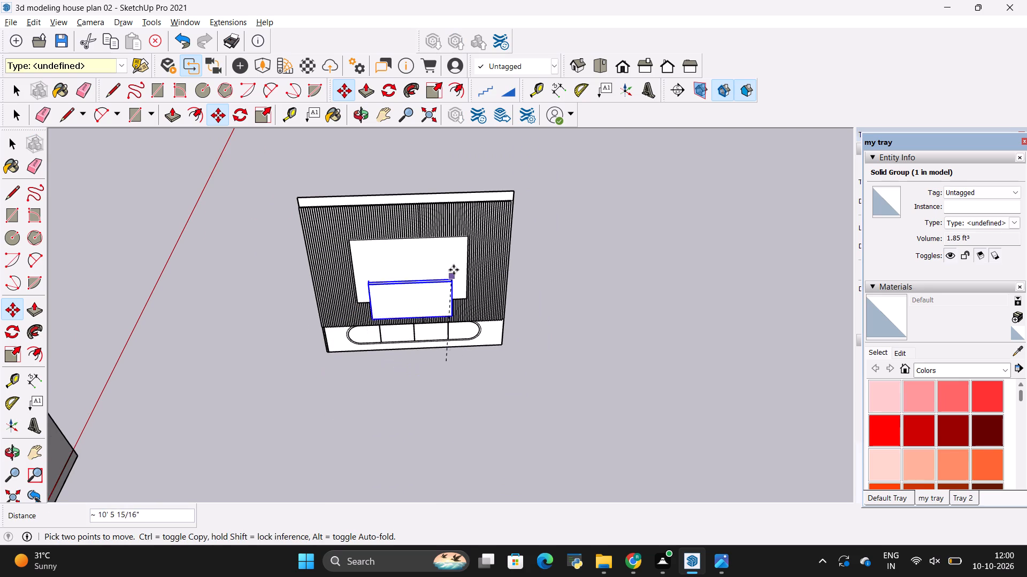
scroll(454, 269, "up", 17)
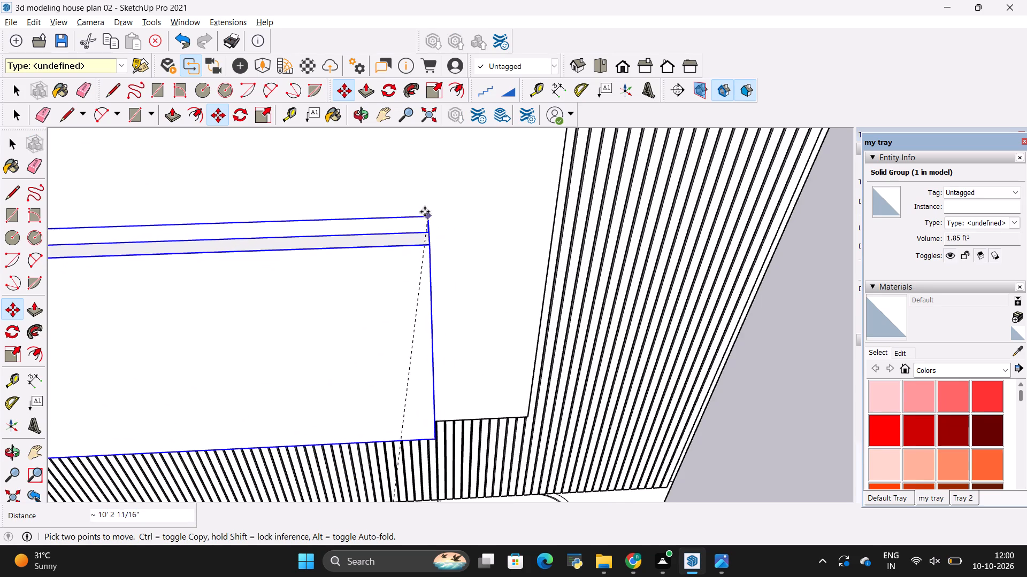
left_click(413, 202)
scroll(497, 290, "down", 12)
scroll(392, 319, "down", 1)
Shift the TV screen group slightly sideways along the TV panel to center it horizontally.
middle_click_drag(392, 319, 400, 297)
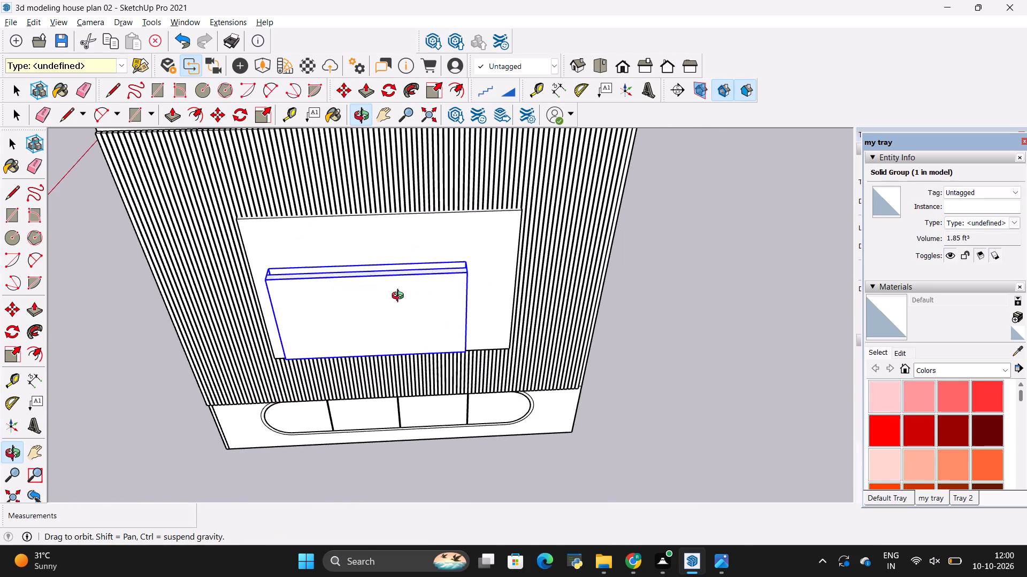
middle_click_drag(400, 297, 276, 248)
scroll(483, 229, "up", 5)
left_click(446, 256)
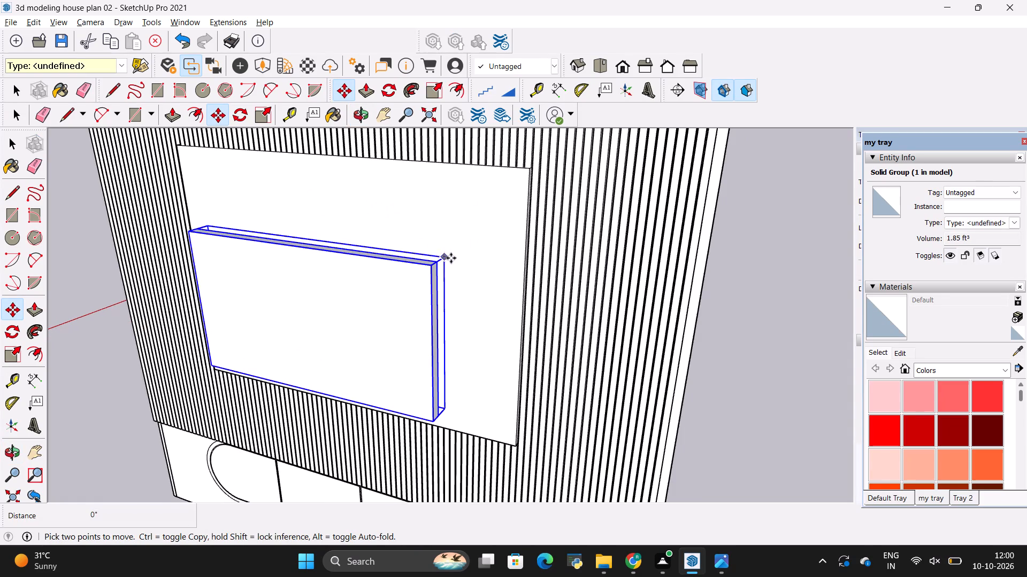
left_click(467, 262)
scroll(466, 263, "down", 5)
middle_click_drag(430, 315, 433, 315)
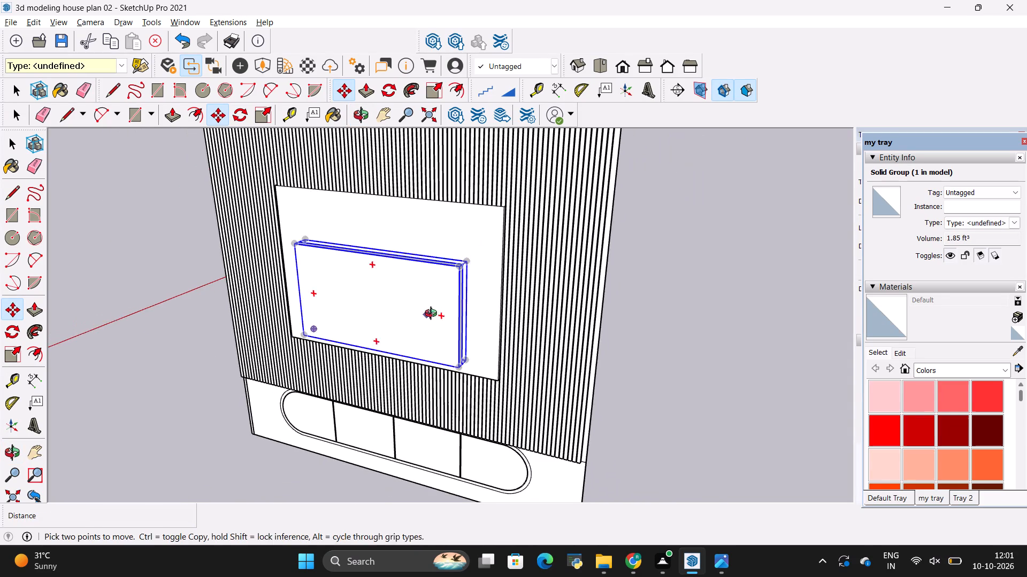
middle_click_drag(433, 315, 555, 236)
key("space")
left_click(683, 287)
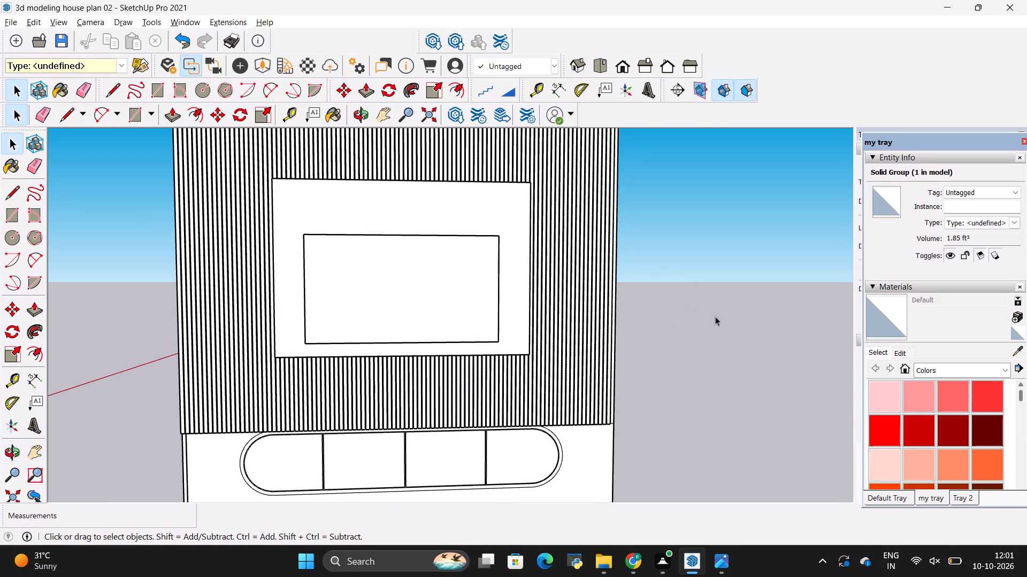
Paint the TV screen group with the solid black swatch from the Colors materials.
scroll(941, 403, "down", 18)
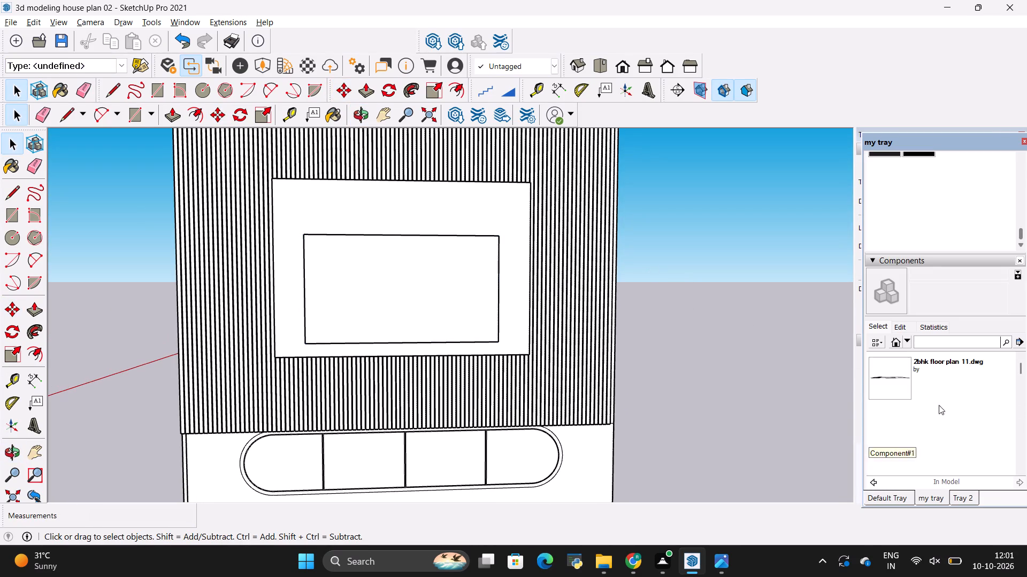
scroll(936, 266, "up", 1)
left_click(922, 209)
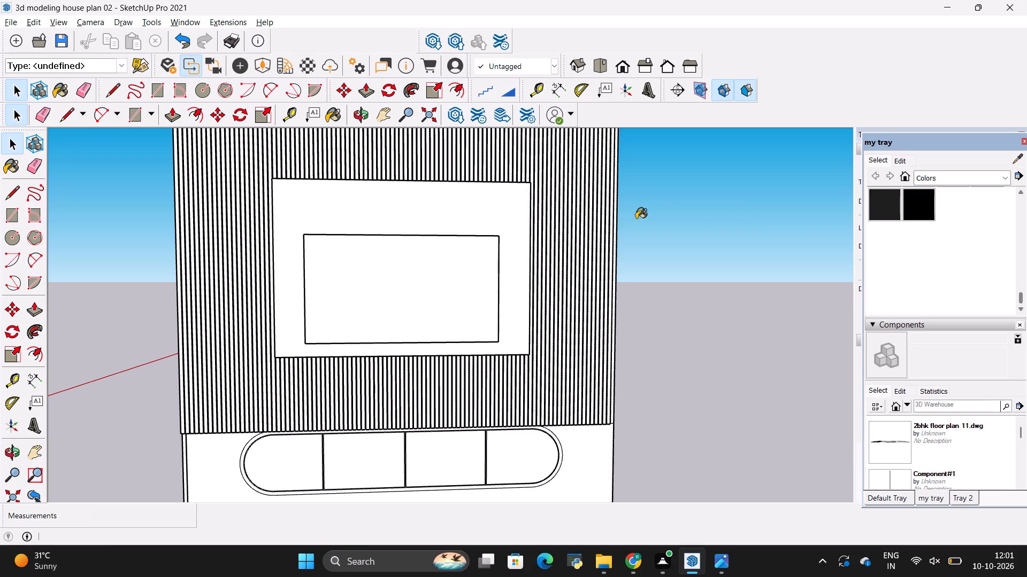
left_click(490, 279)
key("space")
left_click(748, 272)
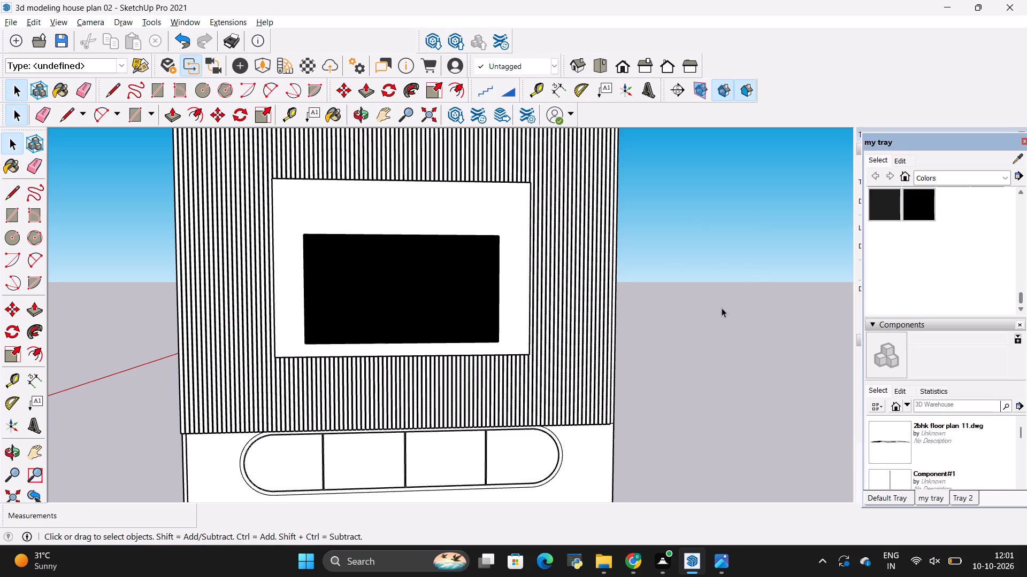
Move the black TV screen group straight up along the blue axis to center it vertically on the TV panel.
left_click(722, 308)
scroll(715, 301, "down", 6)
scroll(636, 284, "up", 4)
left_click(611, 291)
scroll(627, 263, "up", 2)
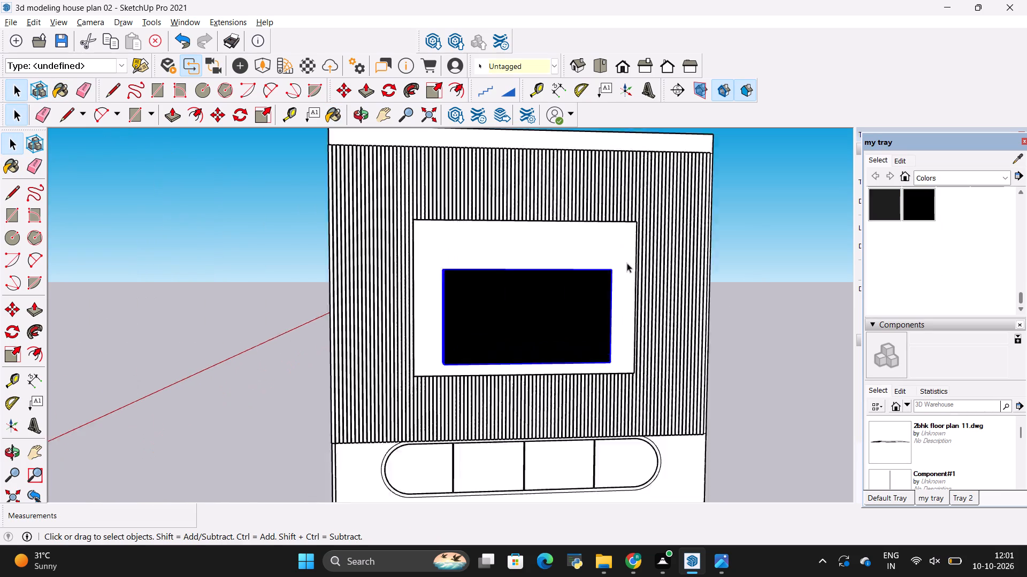
scroll(627, 263, "up", 5)
middle_click_drag(630, 267, 637, 409)
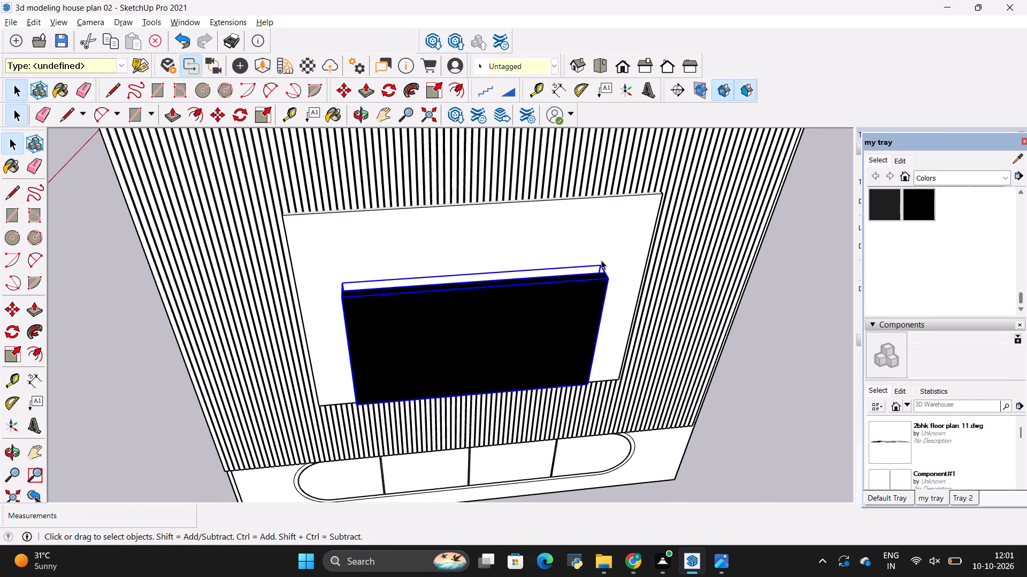
key("m")
left_click(601, 266)
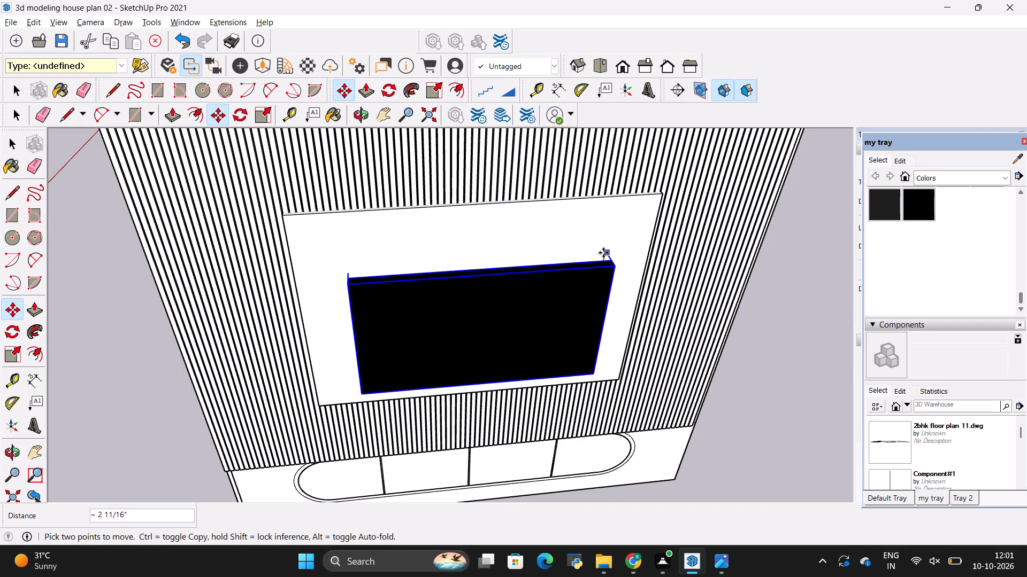
left_click(604, 267)
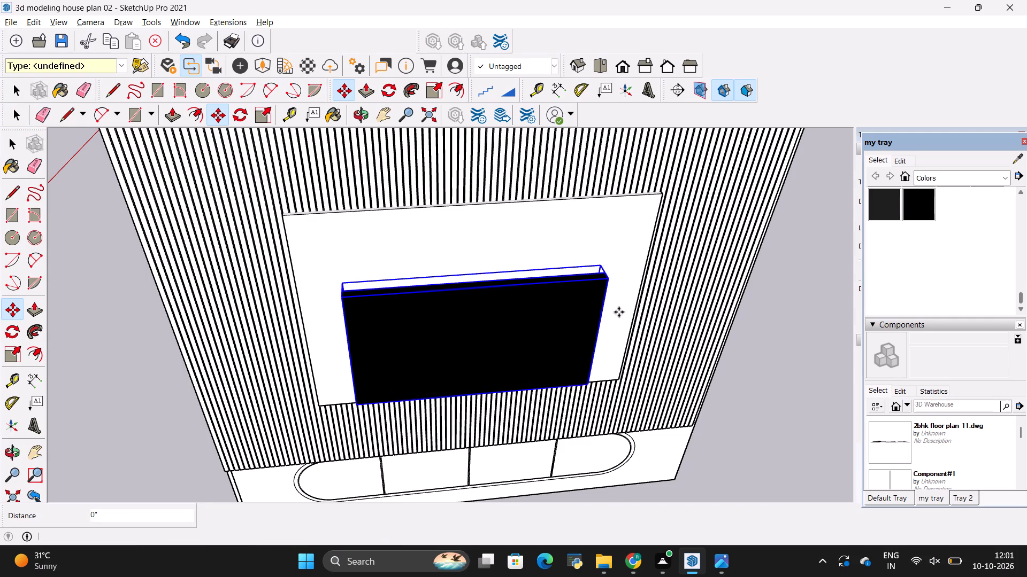
middle_click_drag(649, 367, 363, 253)
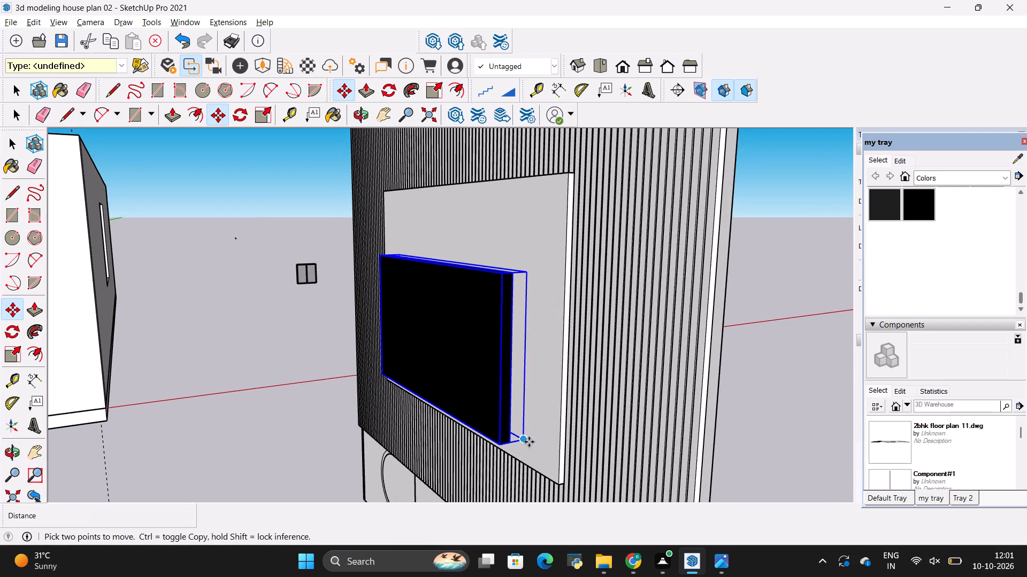
left_click(527, 441)
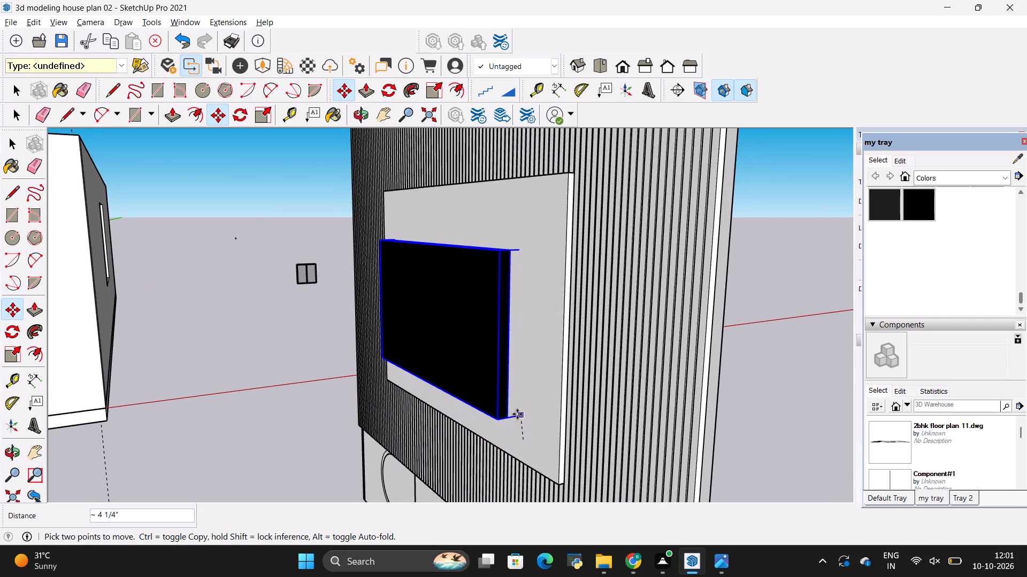
key("Up")
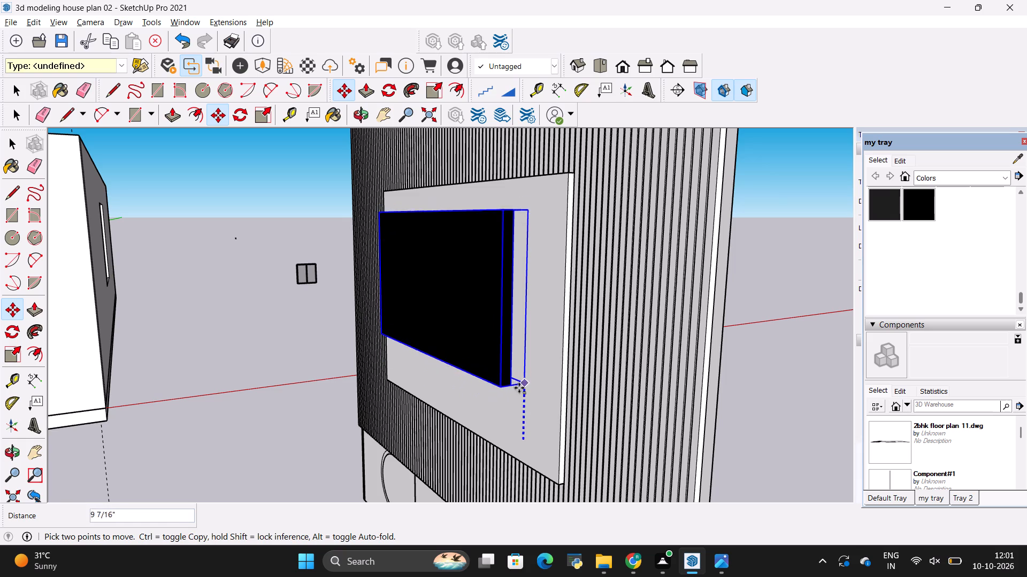
left_click(520, 406)
key("space")
left_click(747, 369)
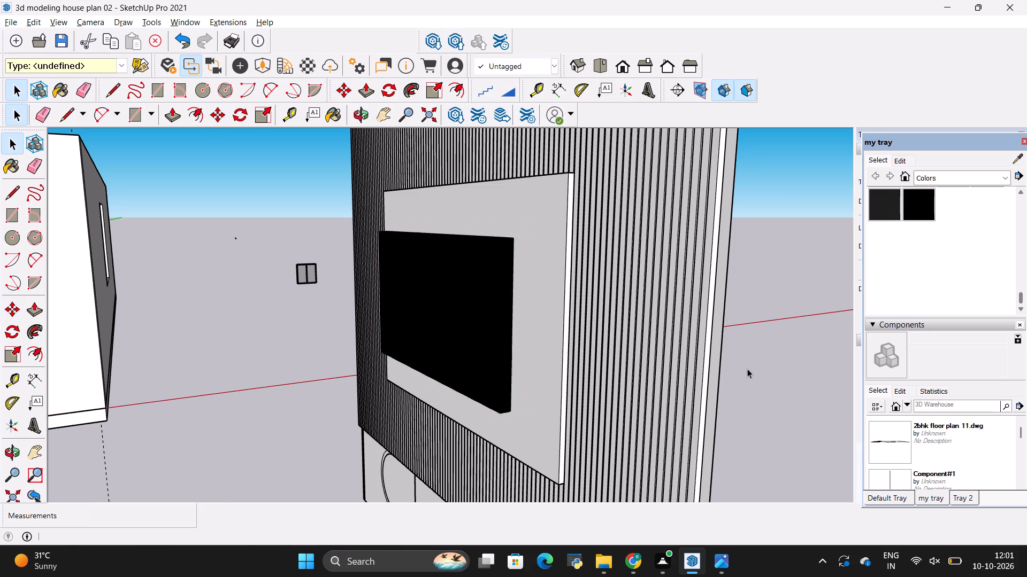
Examine the whole wall unit beside the house and compare it with the reference image in Photos.
scroll(744, 370, "down", 6)
middle_click_drag(555, 389, 677, 415)
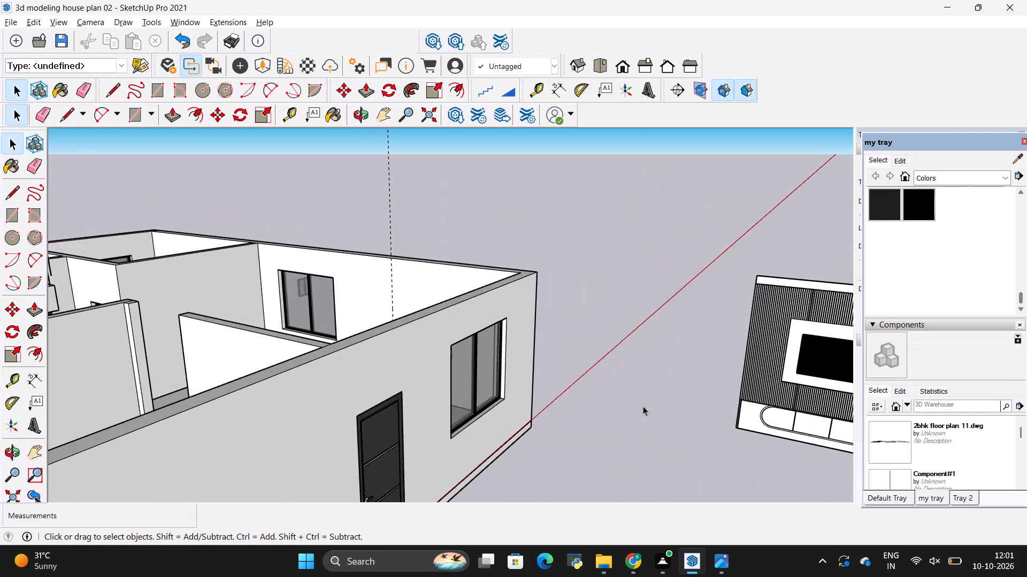
scroll(615, 404, "down", 5)
scroll(846, 398, "up", 12)
middle_click_drag(820, 422, 831, 411)
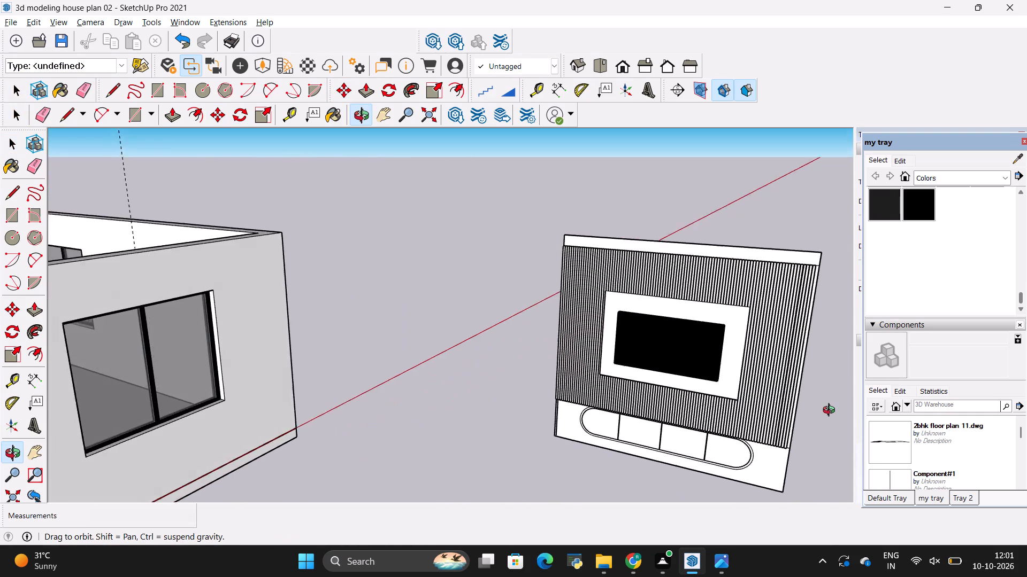
middle_click_drag(831, 411, 832, 398)
scroll(574, 410, "down", 5)
scroll(823, 386, "up", 3)
scroll(773, 390, "up", 1)
middle_click_drag(773, 390, 778, 393)
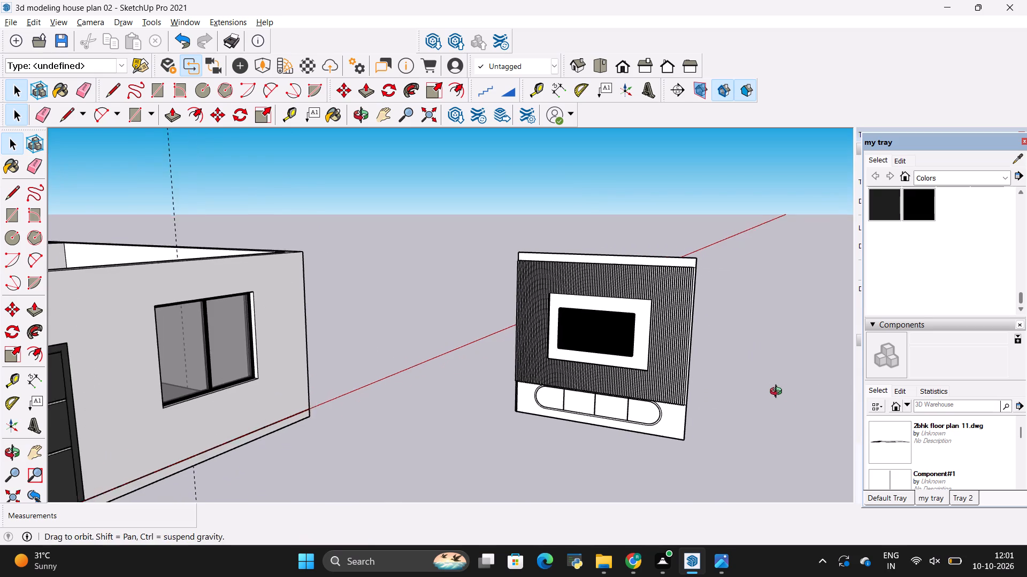
middle_click_drag(778, 393, 806, 396)
key("alt+Tab")
key("alt+Tab")
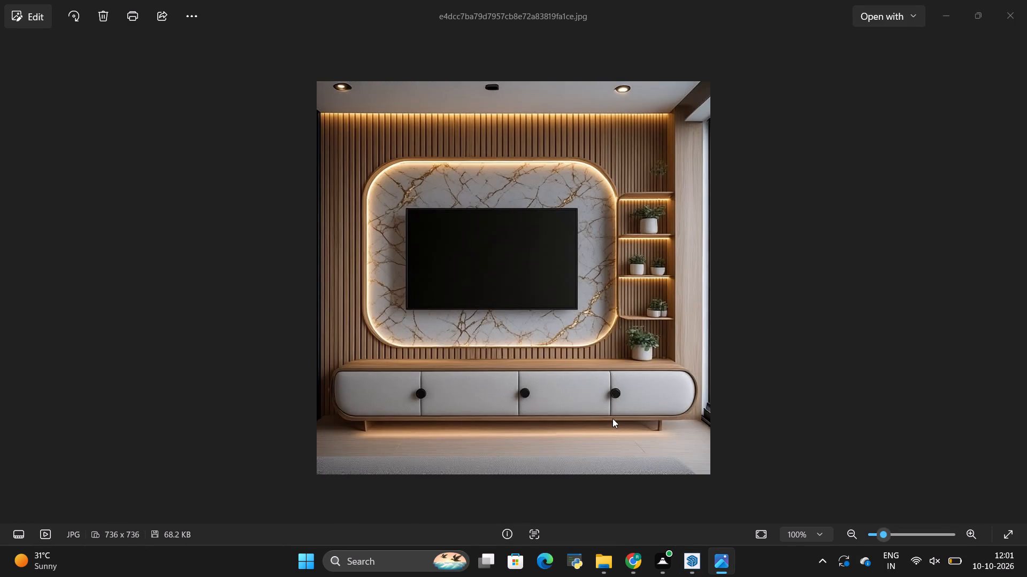
key("alt+Tab")
key("alt+Tab")
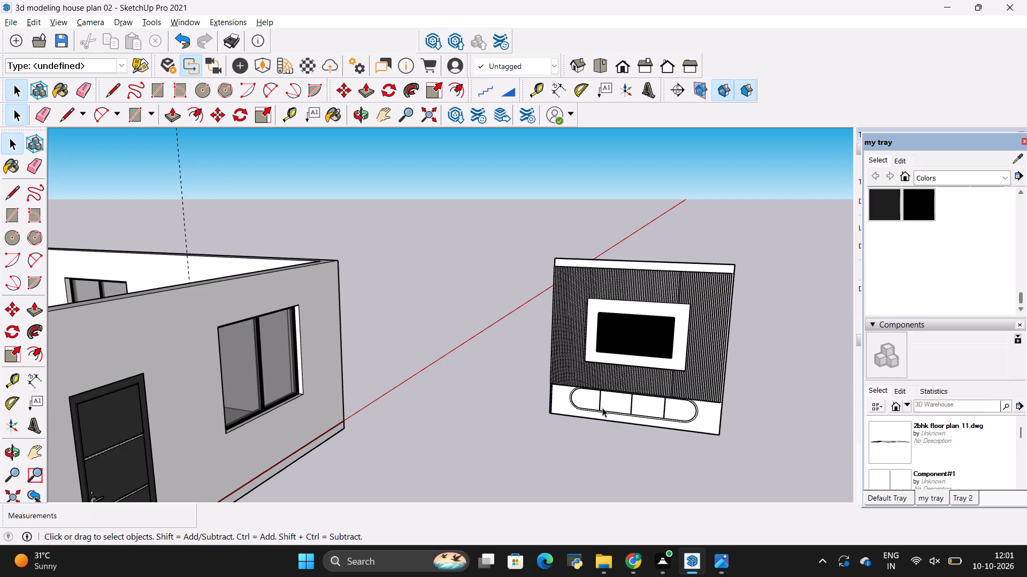
Compare the four-door cabinet front with the TV unit reference image in Photos.
key("alt+Tab")
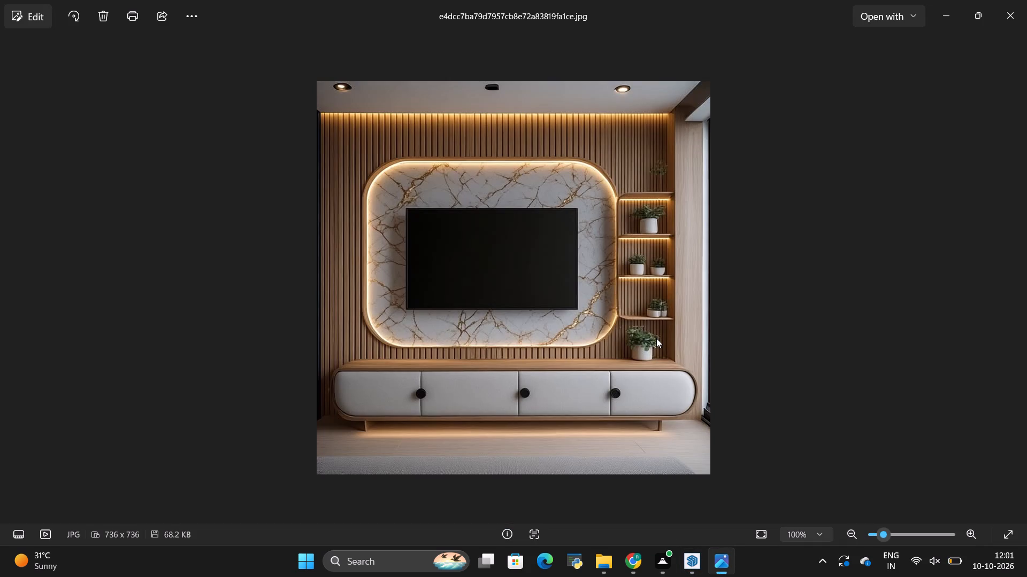
key("alt+Tab")
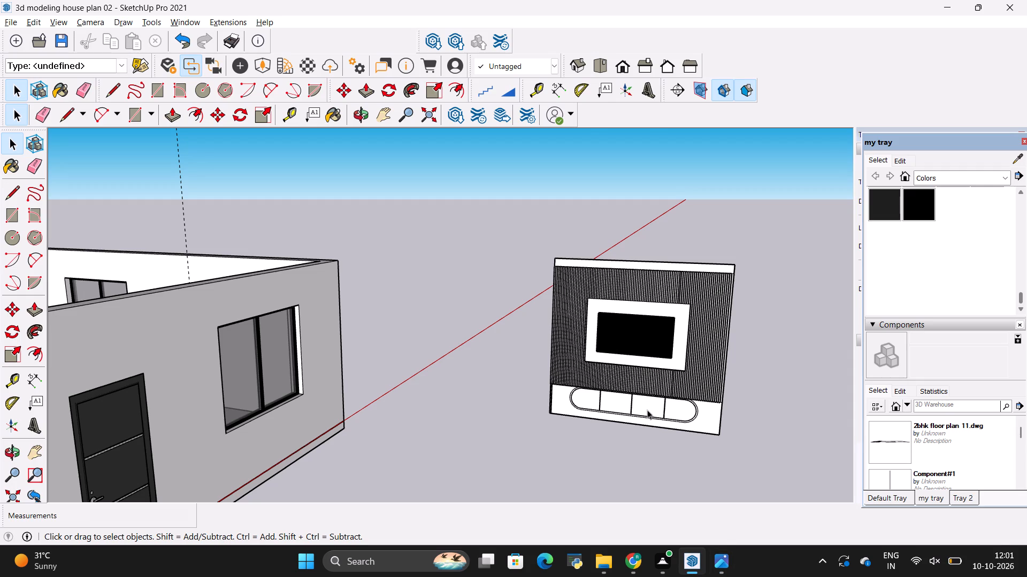
key("alt+Tab")
key("alt+Tab")
scroll(647, 410, "up", 15)
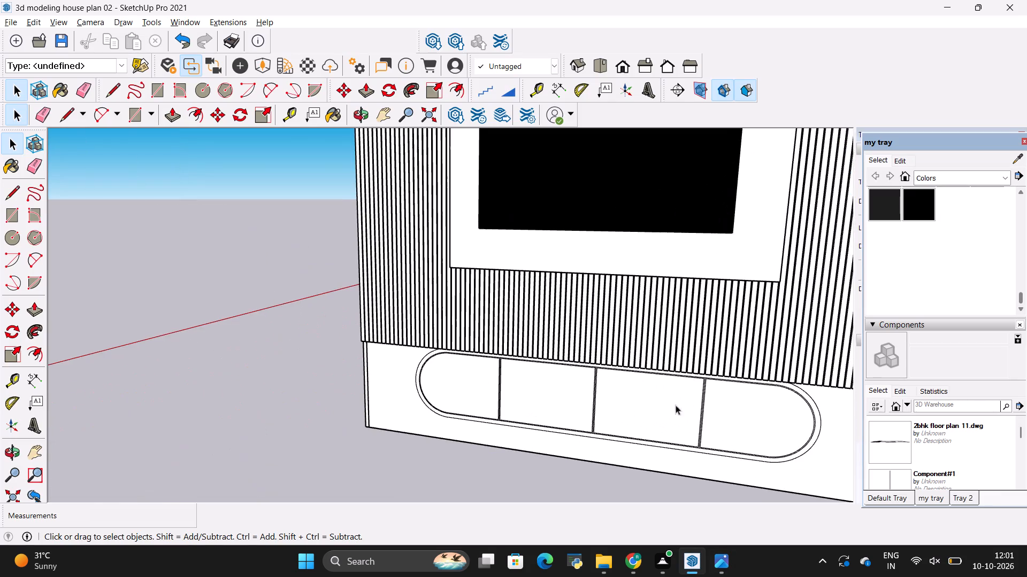
middle_click_drag(688, 416, 722, 385)
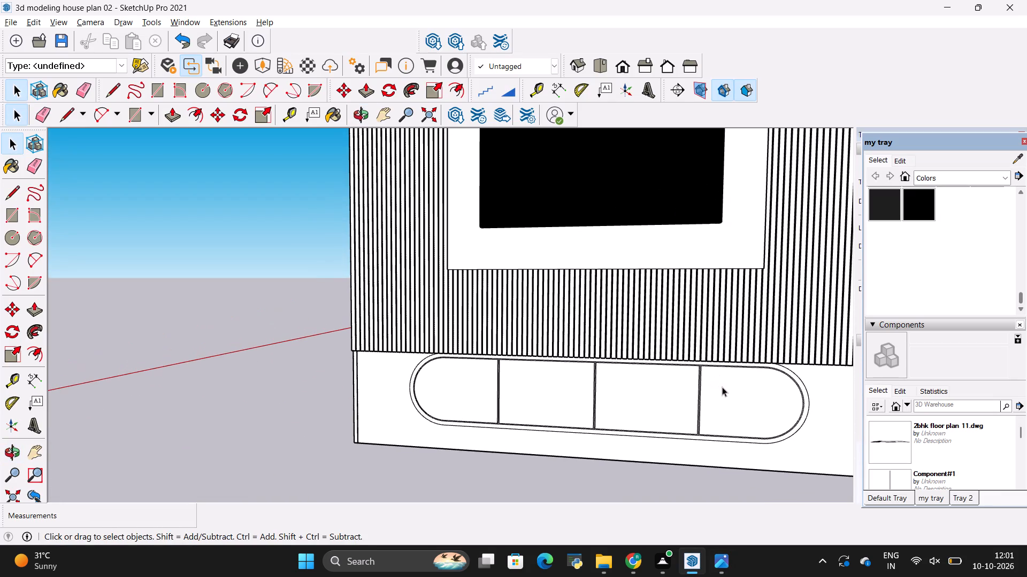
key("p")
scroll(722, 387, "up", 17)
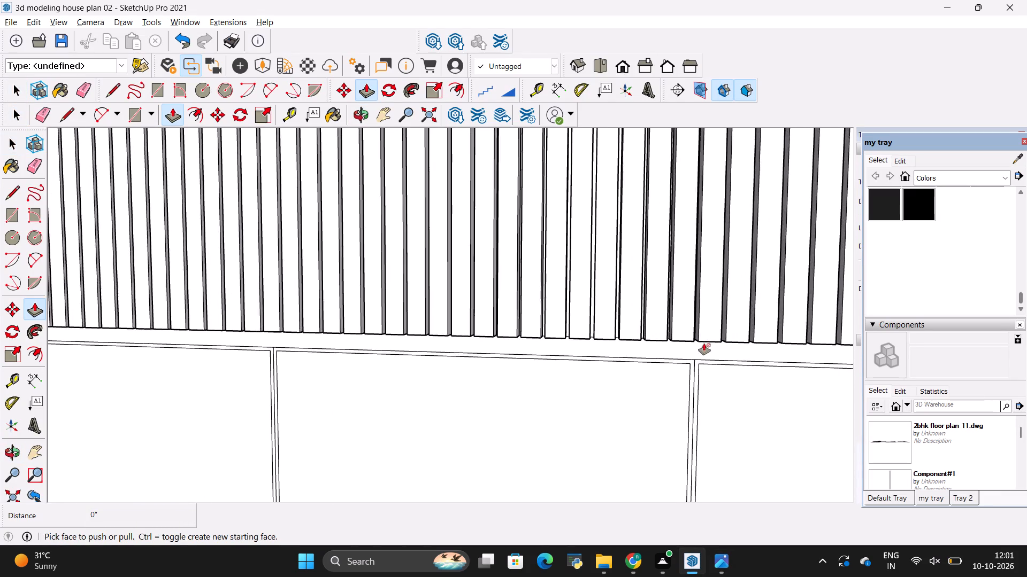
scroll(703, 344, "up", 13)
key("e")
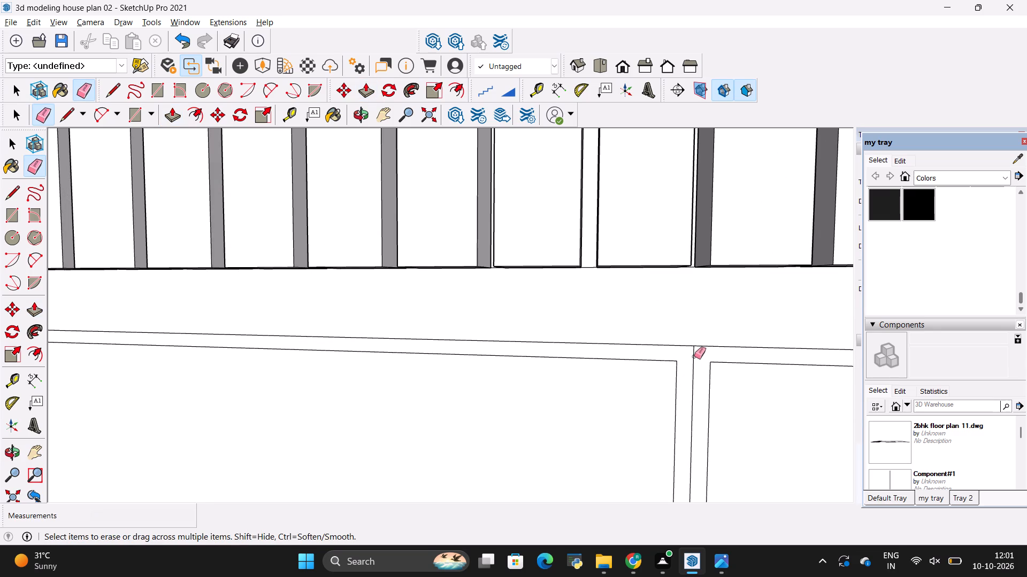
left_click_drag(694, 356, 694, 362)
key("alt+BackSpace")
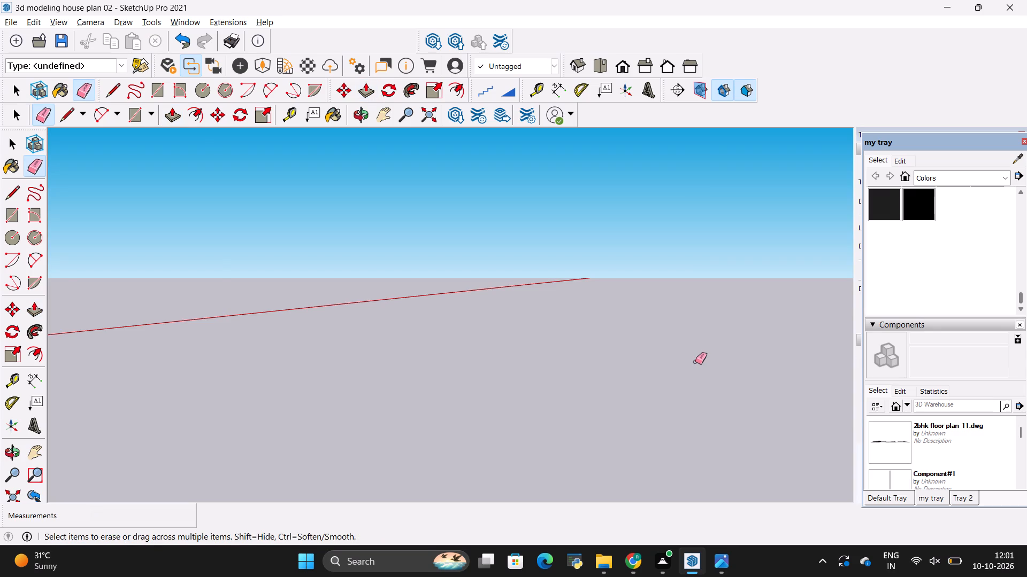
Inside the wall unit group, erase the centre line in each of the three dividers between the cabinet doors.
key("space")
double_click(695, 361)
key("e")
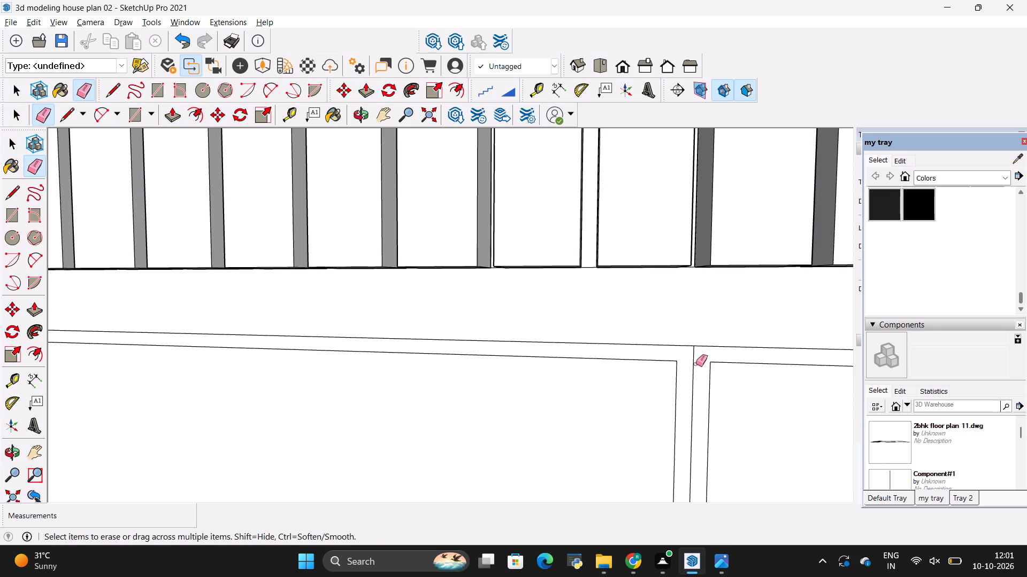
left_click_drag(700, 368, 691, 375)
scroll(706, 361, "down", 16)
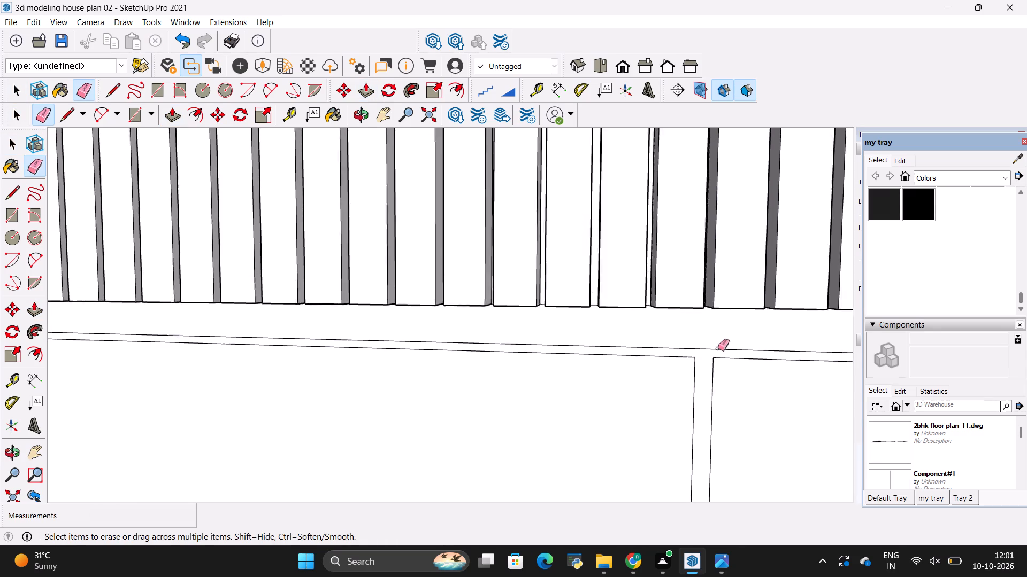
scroll(718, 348, "down", 9)
scroll(349, 367, "up", 16)
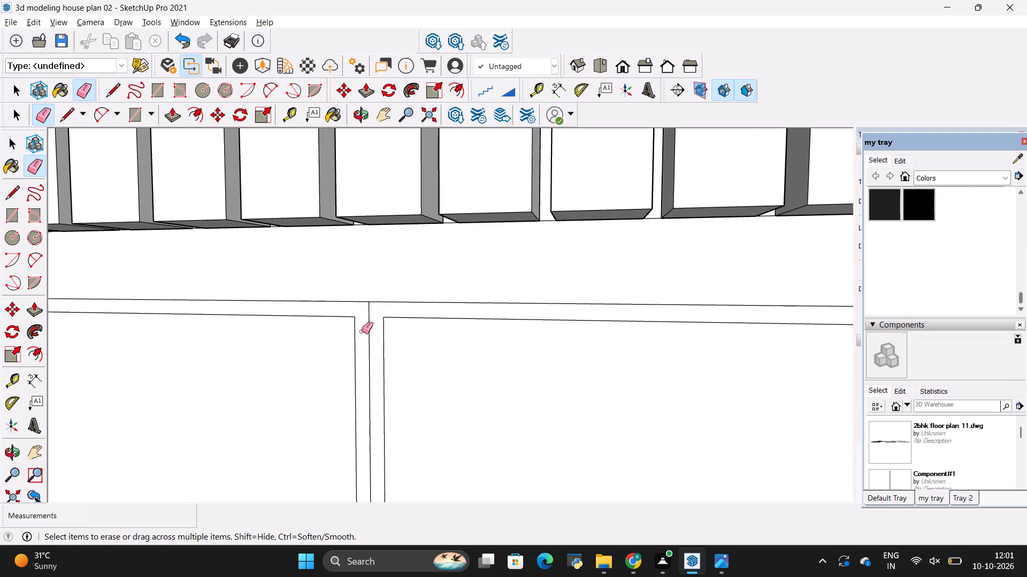
scroll(368, 326, "up", 3)
left_click_drag(372, 325, 367, 330)
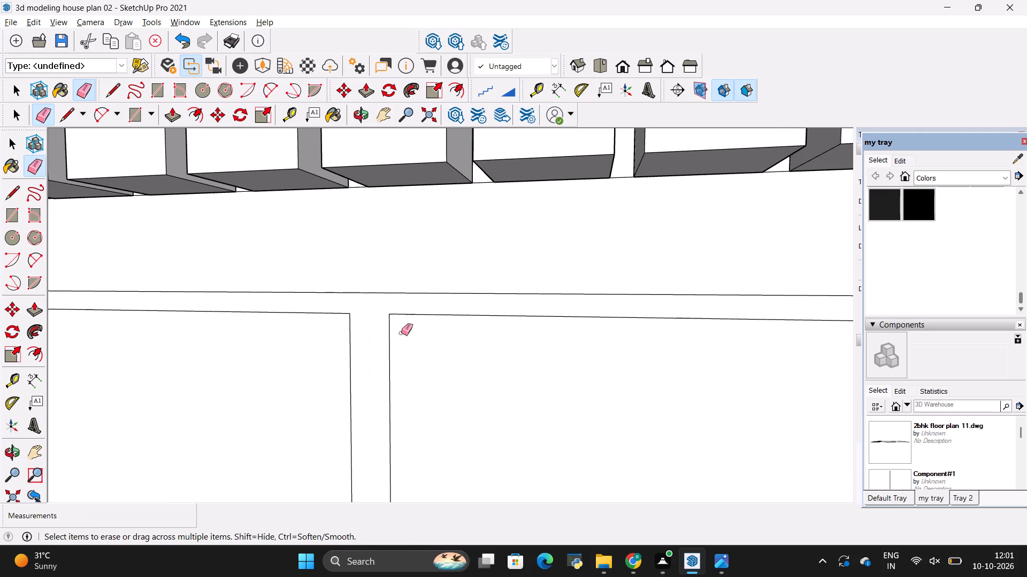
scroll(540, 345, "down", 17)
scroll(609, 337, "down", 12)
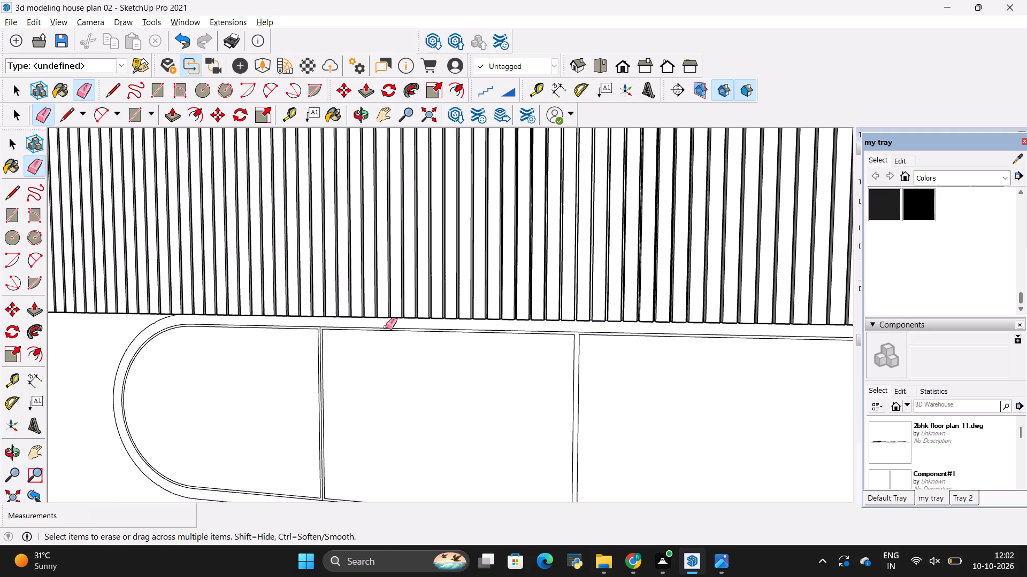
scroll(274, 335, "up", 20)
scroll(274, 335, "up", 3)
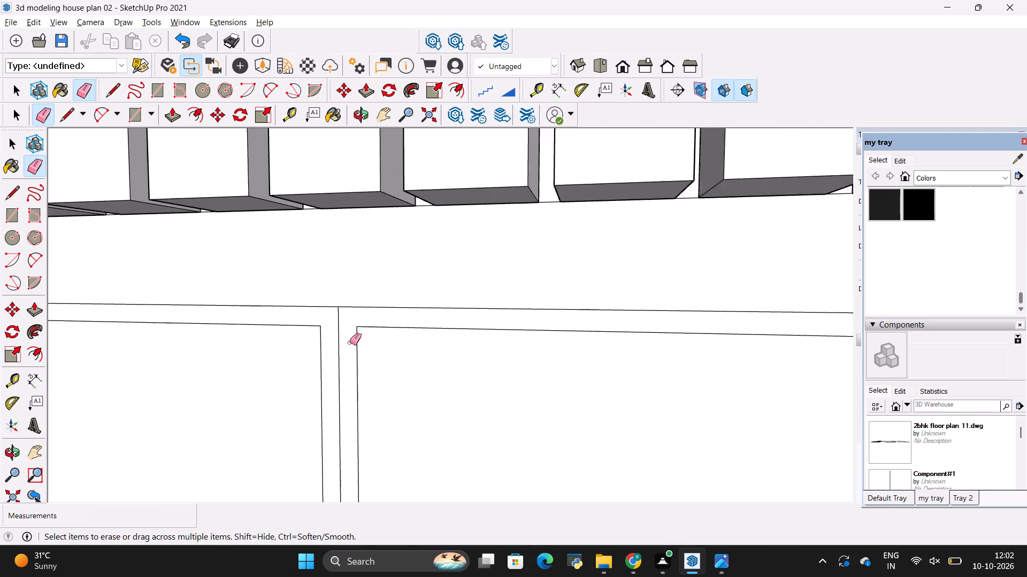
left_click_drag(343, 332, 329, 340)
Pull the cabinet's thin frame and divider face out 18" from the wall with Push/Pull.
scroll(492, 337, "down", 20)
scroll(492, 337, "down", 1)
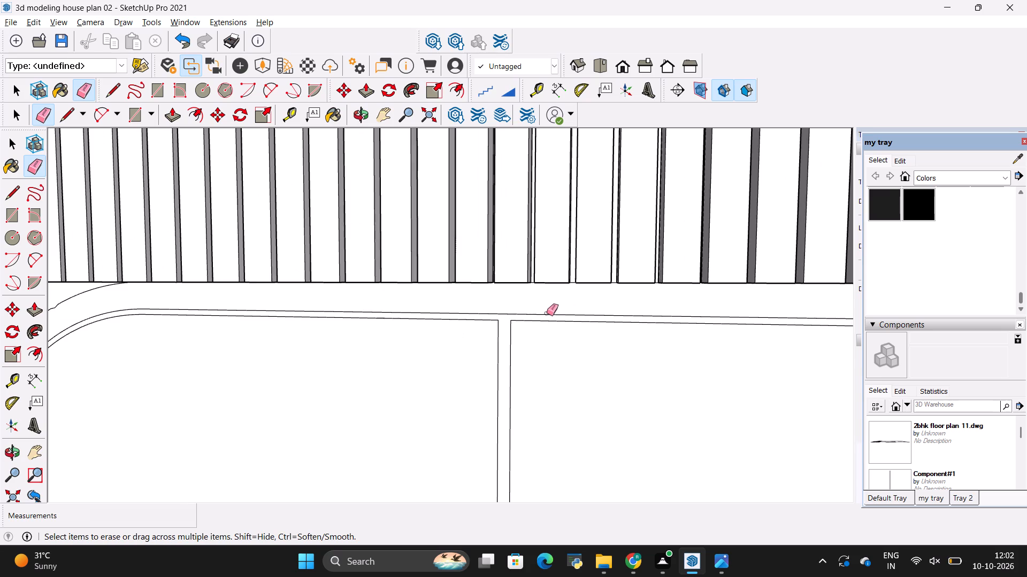
scroll(547, 313, "down", 3)
scroll(543, 314, "up", 12)
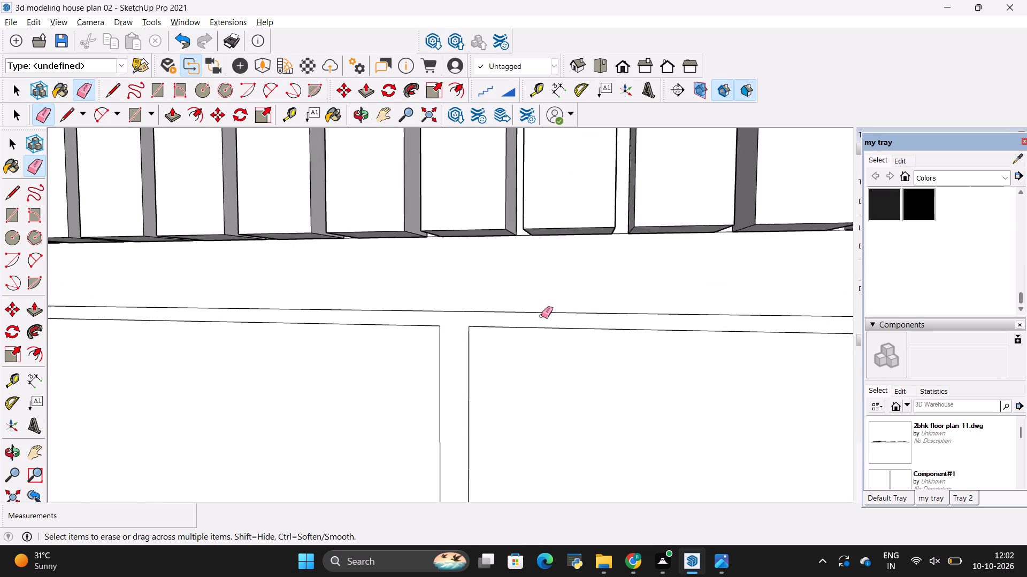
scroll(541, 316, "up", 5)
scroll(446, 329, "down", 11)
middle_click_drag(410, 327, 451, 388)
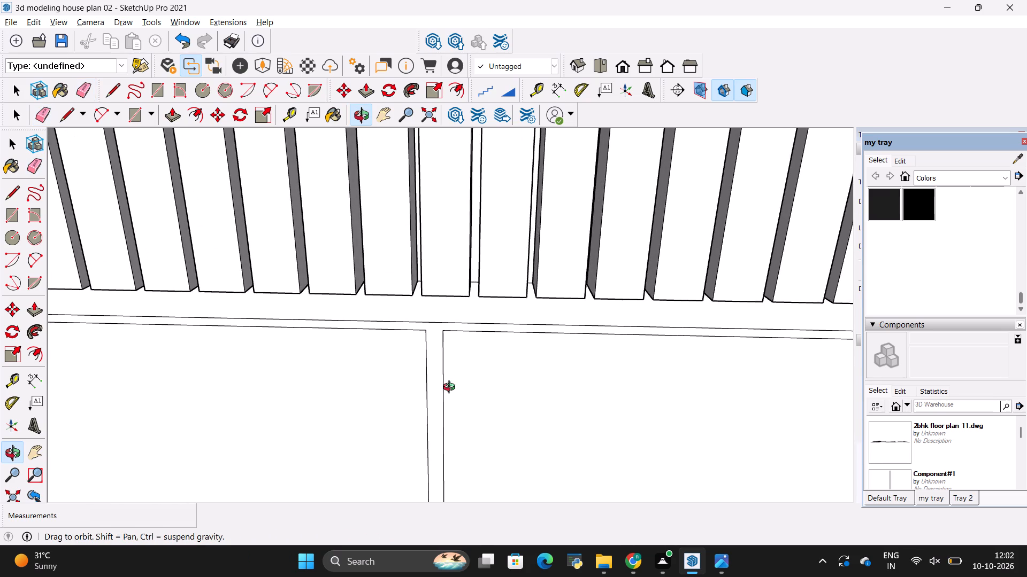
middle_click_drag(451, 388, 464, 365)
key("p")
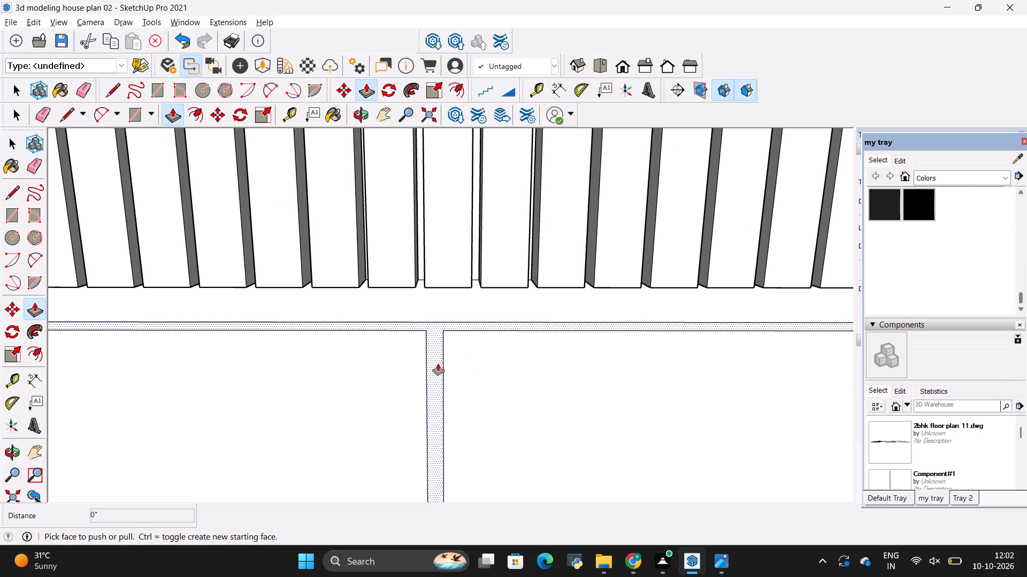
left_click(438, 364)
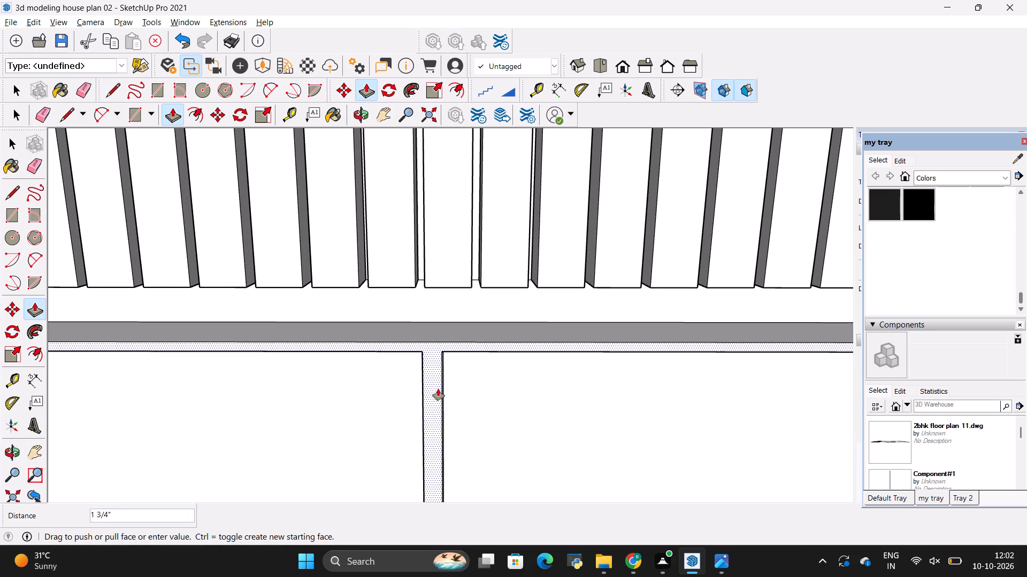
key("BackSpace")
type("18")
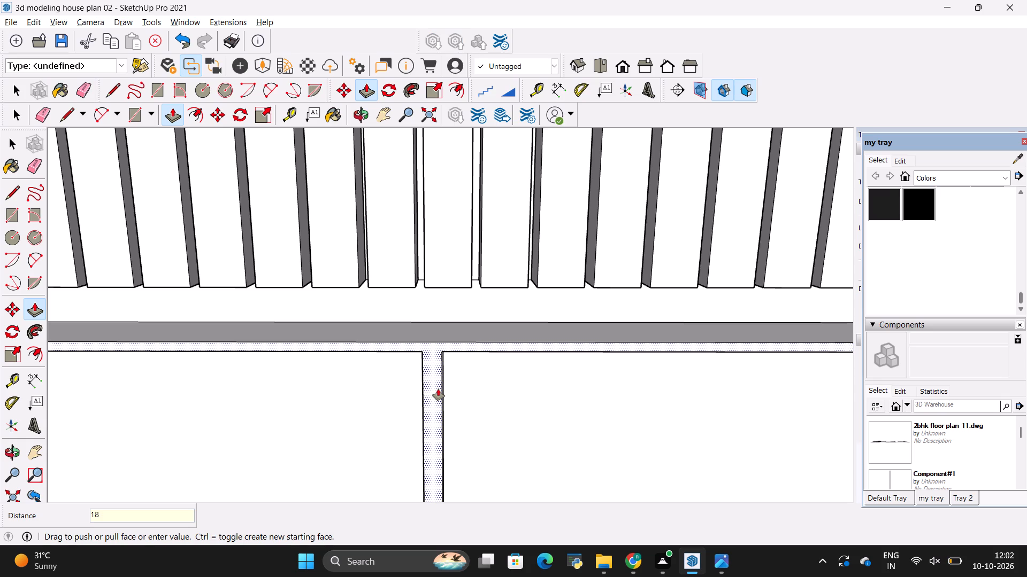
key("shift+quotedbl")
key("Return")
Pull each of the four cabinet door faces out by the same 18" as the frame.
scroll(463, 330, "down", 7)
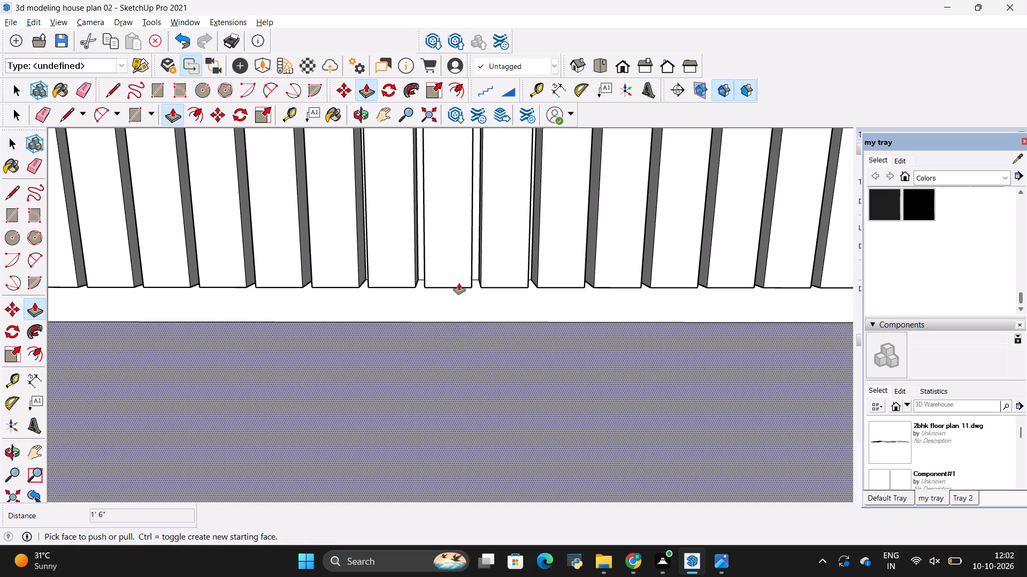
scroll(459, 283, "down", 15)
double_click(432, 339)
double_click(518, 355)
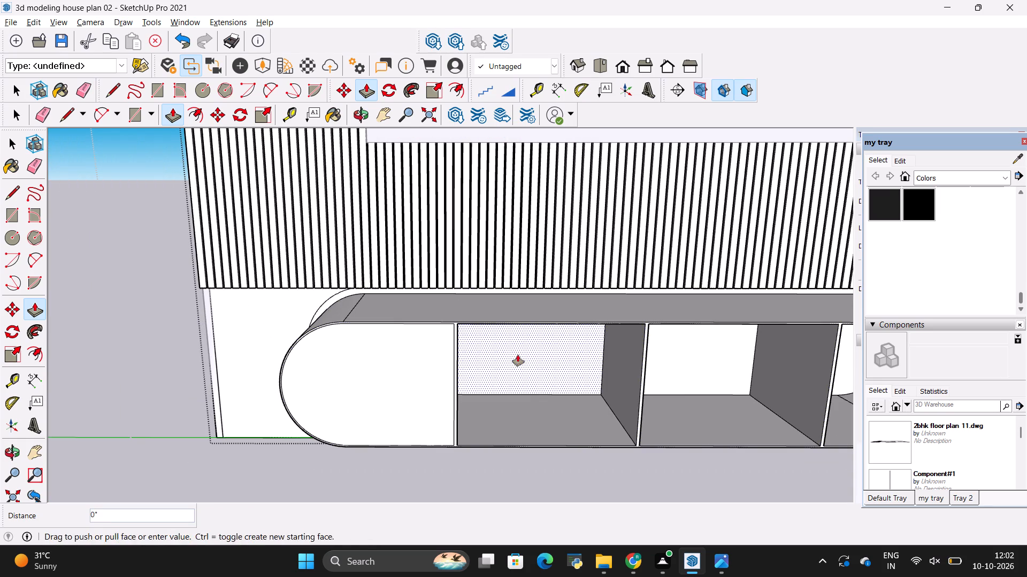
double_click(680, 348)
scroll(340, 357, "down", 6)
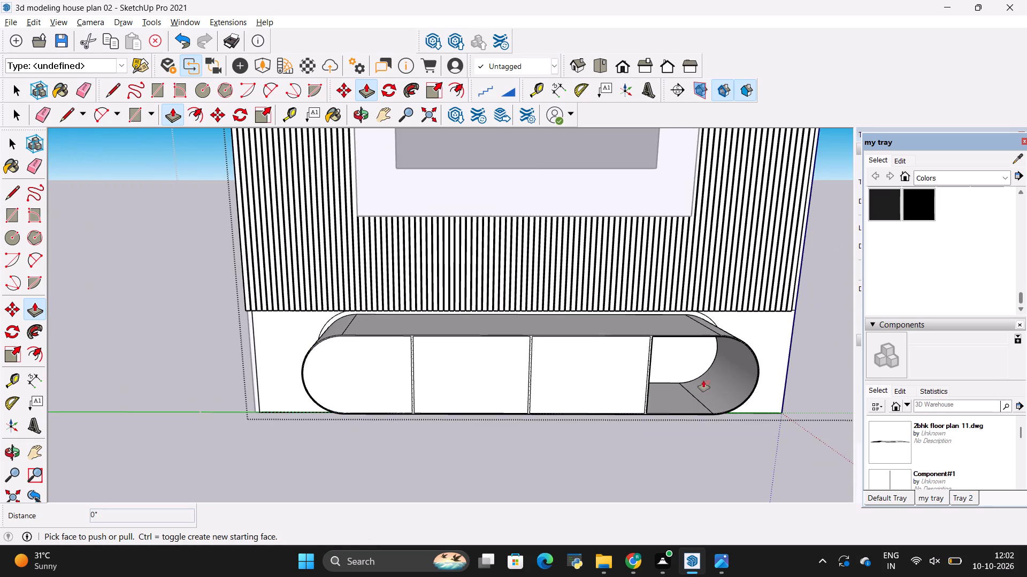
double_click(671, 361)
Push the frame and divider face back .18" to recess it behind the four doors.
scroll(342, 334, "up", 4)
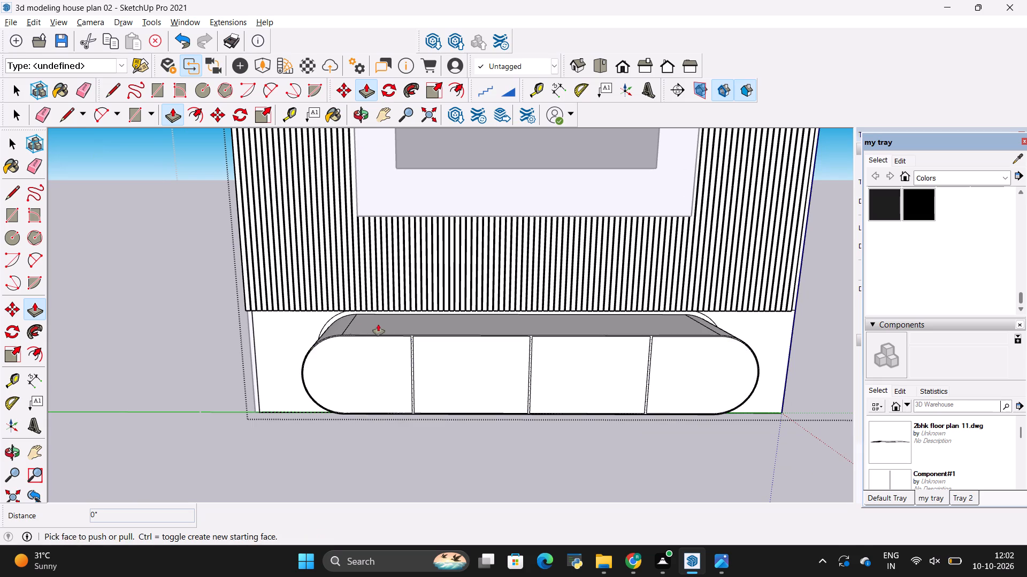
scroll(378, 324, "up", 7)
scroll(489, 368, "up", 11)
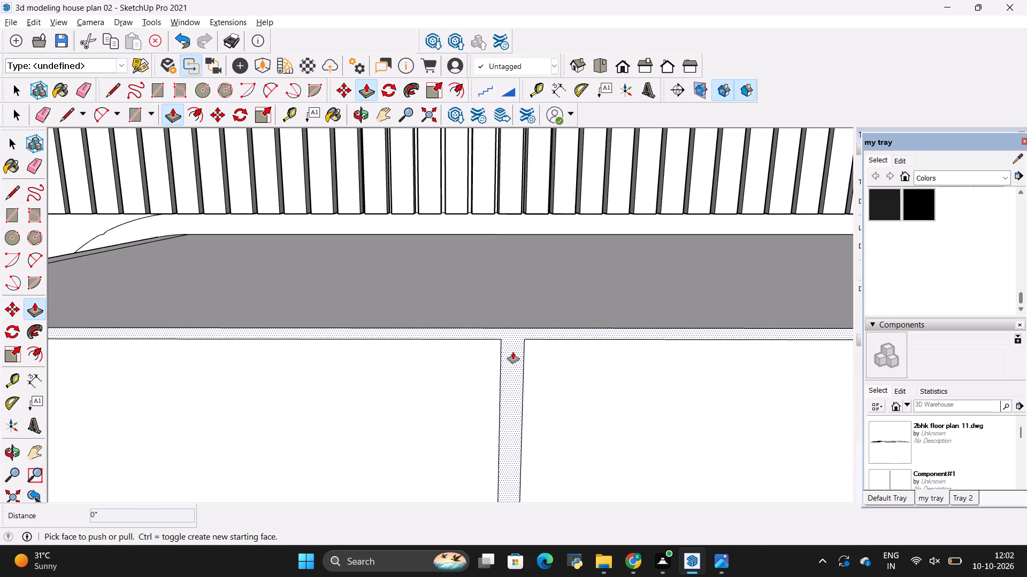
left_click(512, 352)
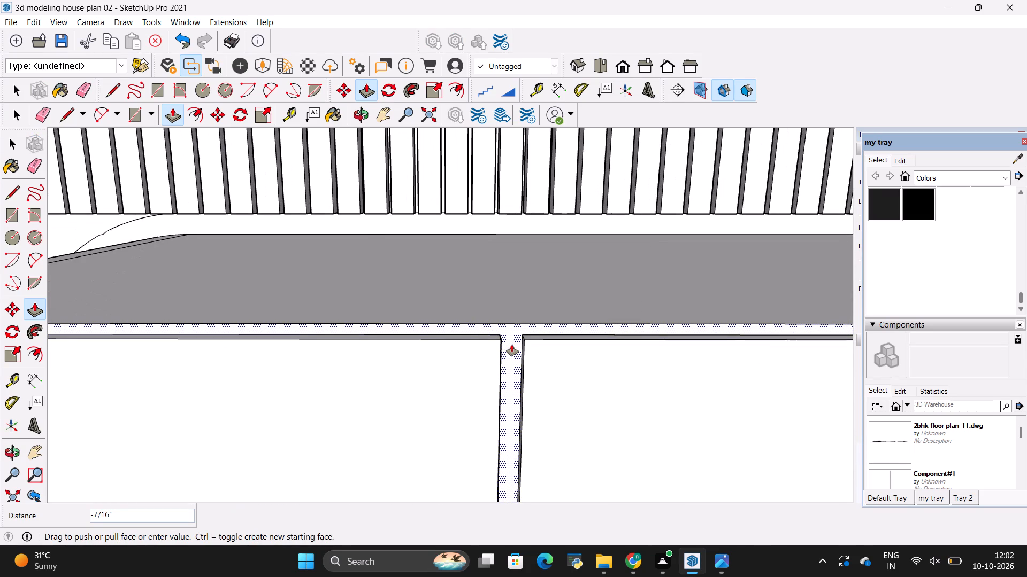
key("BackSpace")
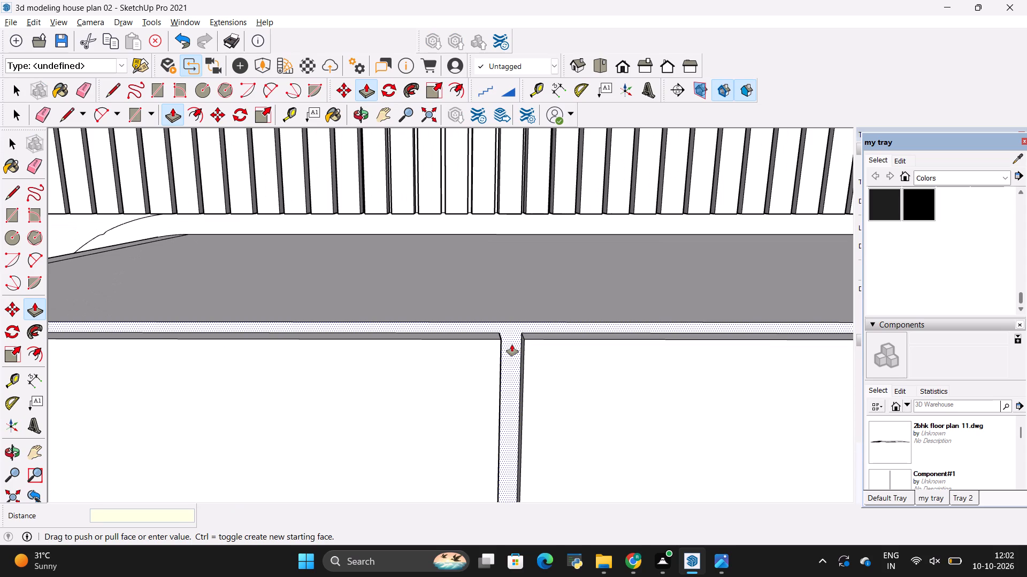
key("BackSpace")
type(".18")
key("shift+quotedbl")
key("Return")
scroll(519, 329, "up", 3)
scroll(518, 329, "down", 6)
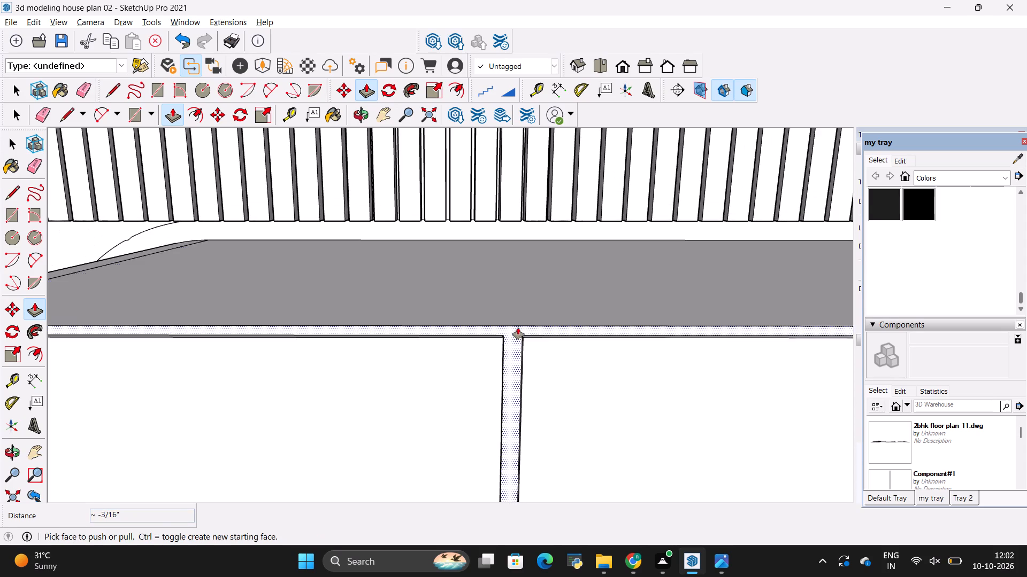
Pull the outer border face around the rounded cabinet out 1' 6" from the wall with Push/Pull, level with the door faces.
middle_click_drag(515, 315, 510, 384)
key("space")
left_click(500, 304)
scroll(500, 303, "down", 13)
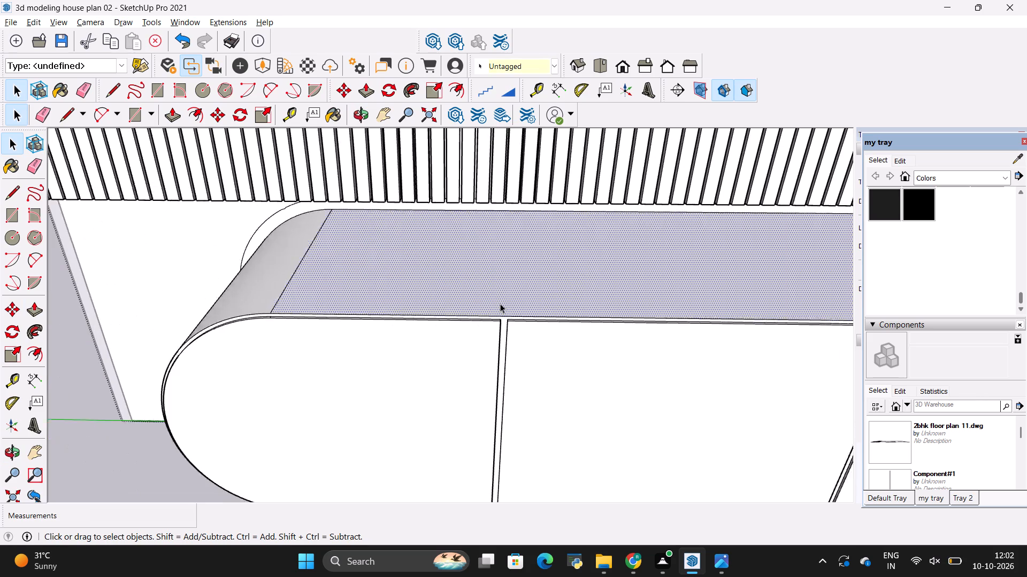
left_click(113, 437)
scroll(295, 236, "up", 4)
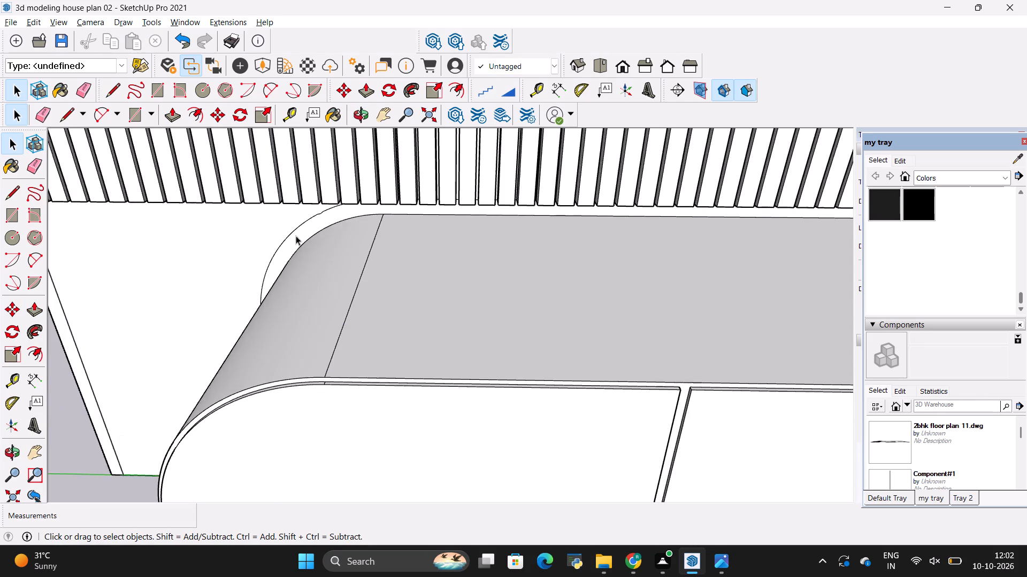
scroll(300, 315, "up", 1)
middle_click_drag(303, 317, 308, 271)
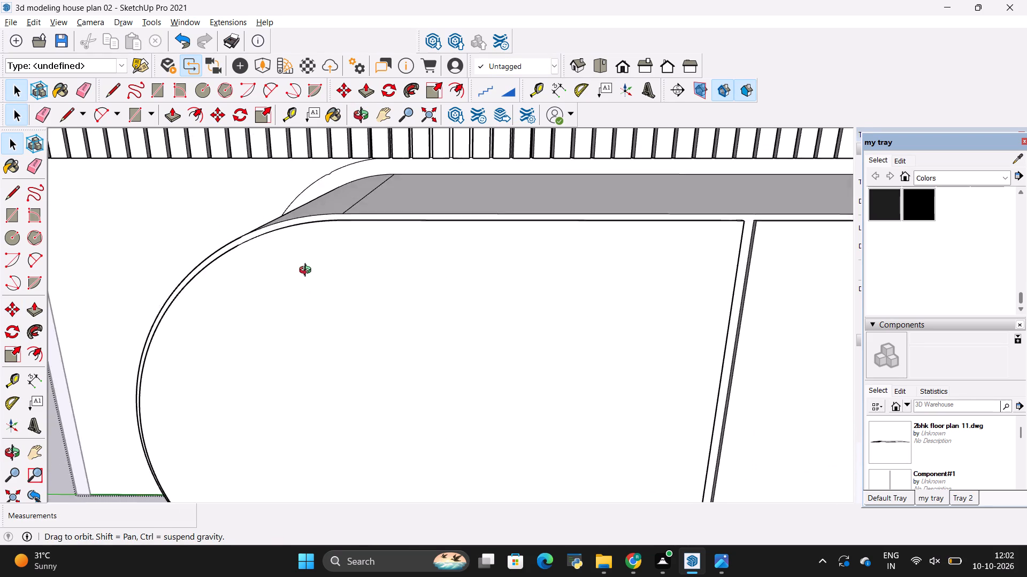
middle_click_drag(308, 271, 305, 276)
scroll(307, 269, "down", 4)
scroll(415, 183, "up", 2)
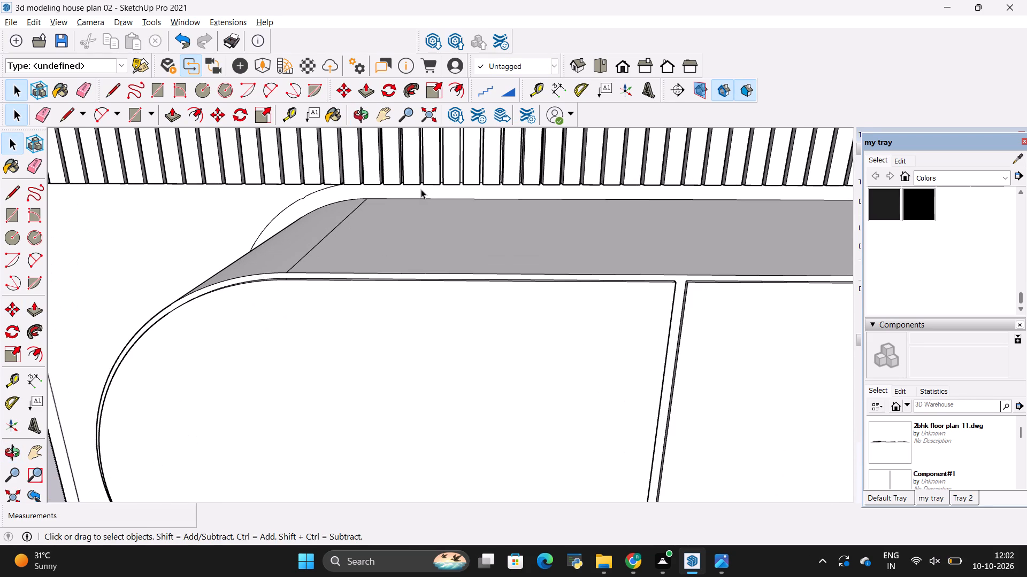
key("BackSpace")
left_click(426, 189)
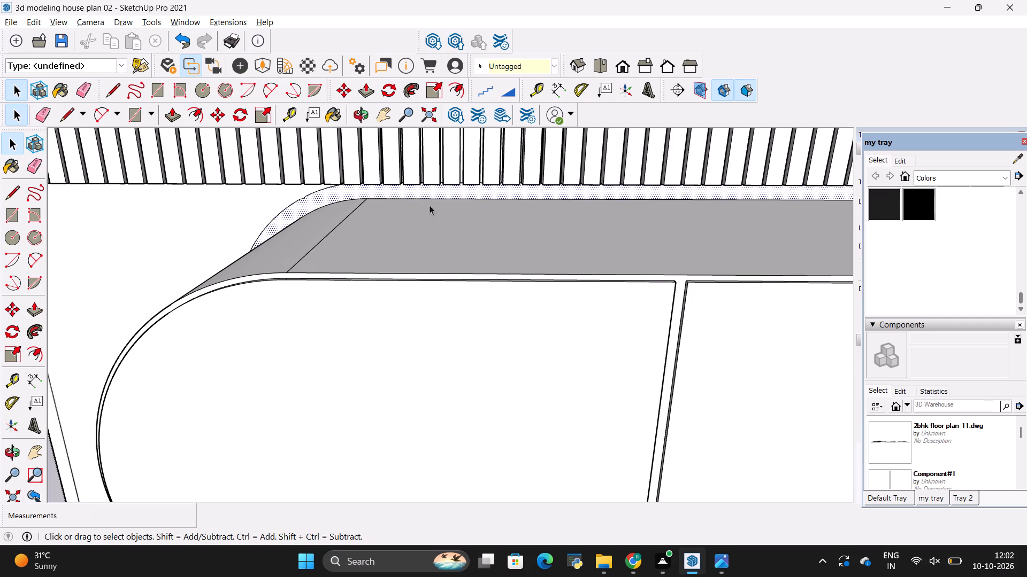
key("p")
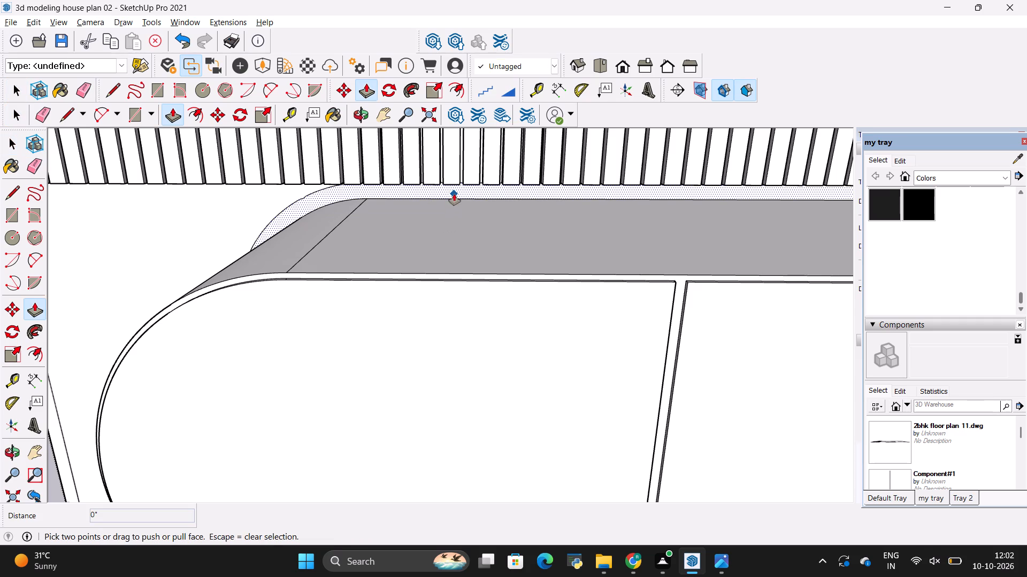
left_click(461, 192)
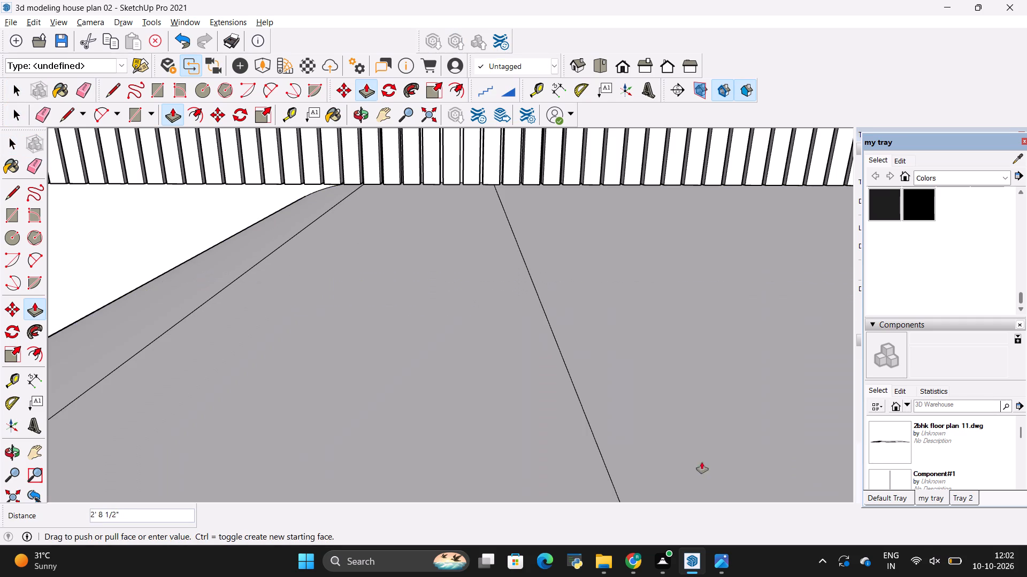
scroll(384, 224, "down", 5)
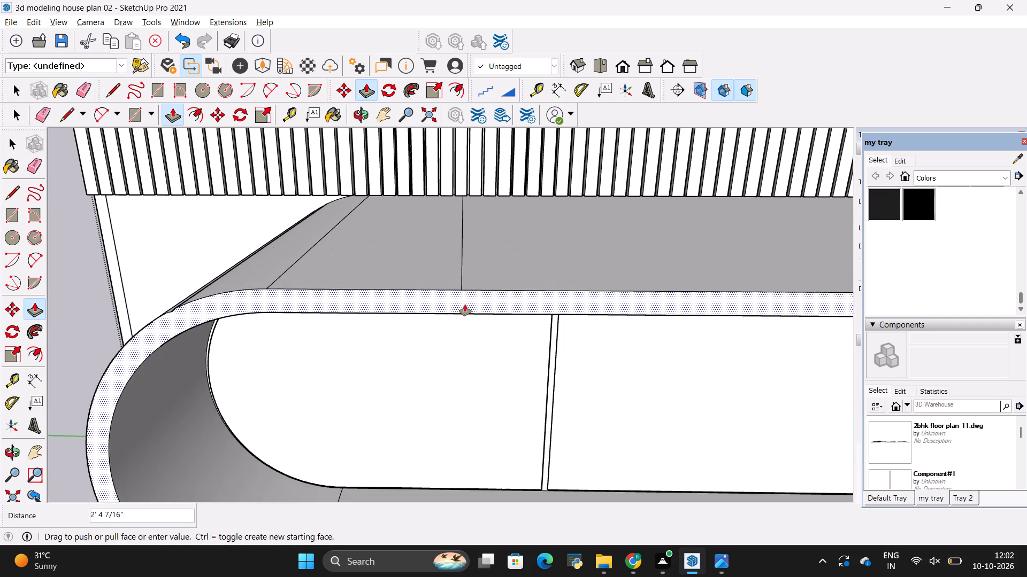
scroll(633, 263, "down", 12)
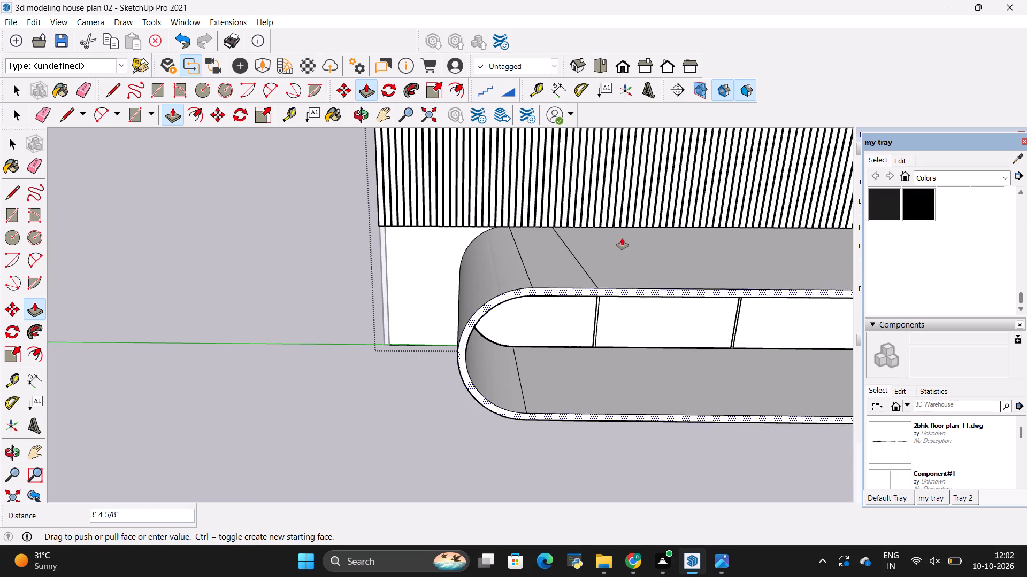
left_click(575, 318)
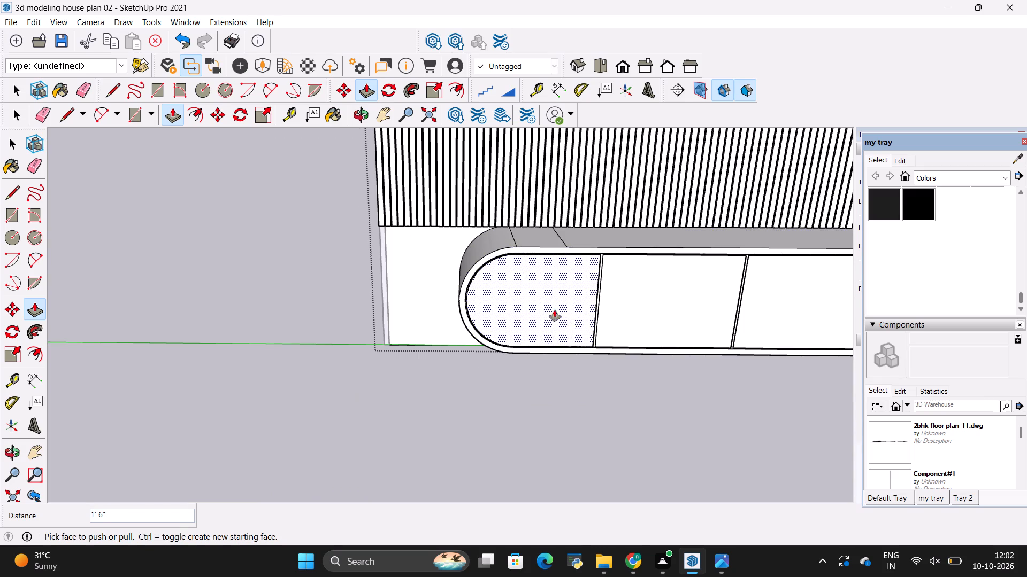
Examine the cabinet's rounded outer frame, top edge and door dividers up close from several angles.
scroll(522, 245, "up", 16)
scroll(527, 257, "up", 10)
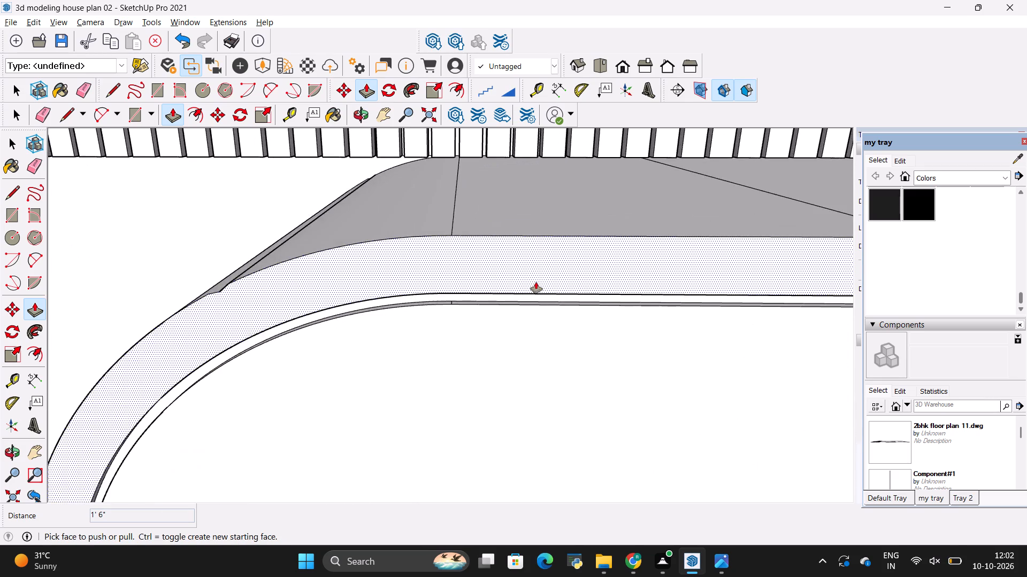
scroll(537, 284, "up", 4)
scroll(491, 287, "down", 6)
middle_click_drag(493, 288, 530, 367)
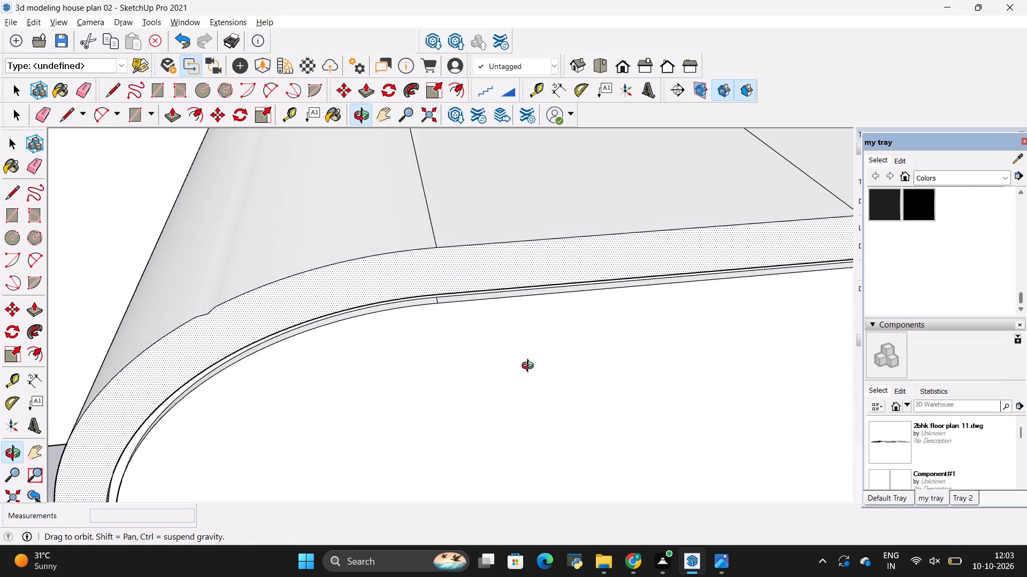
middle_click_drag(530, 367, 525, 329)
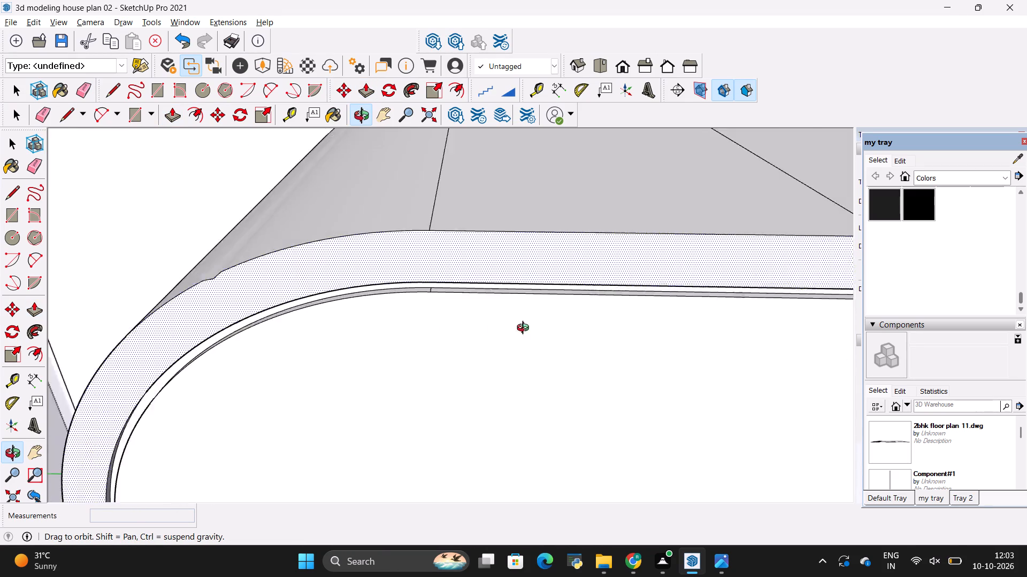
middle_click_drag(525, 329, 456, 263)
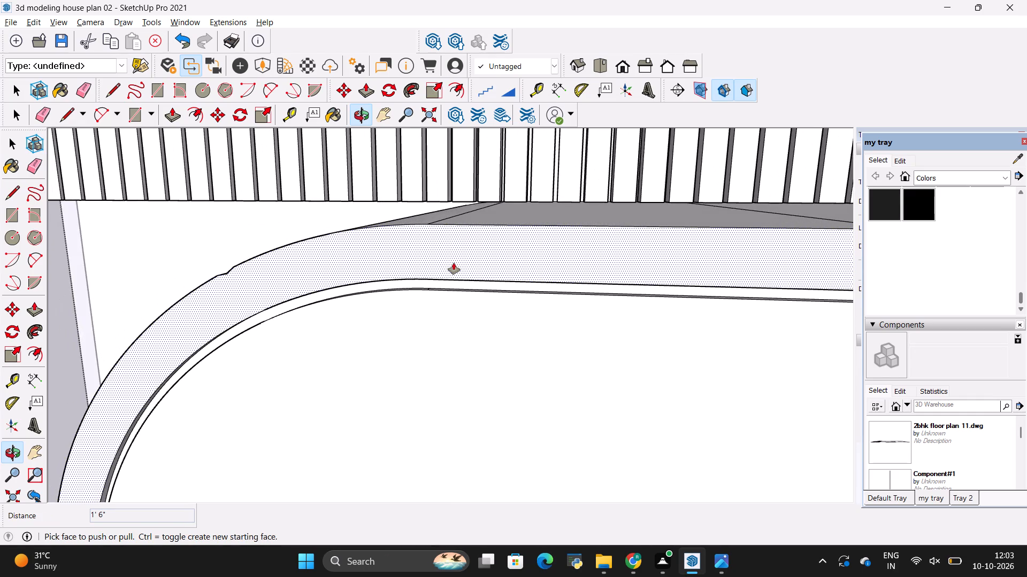
scroll(448, 263, "up", 3)
scroll(362, 255, "down", 9)
scroll(362, 255, "up", 1)
scroll(362, 255, "down", 9)
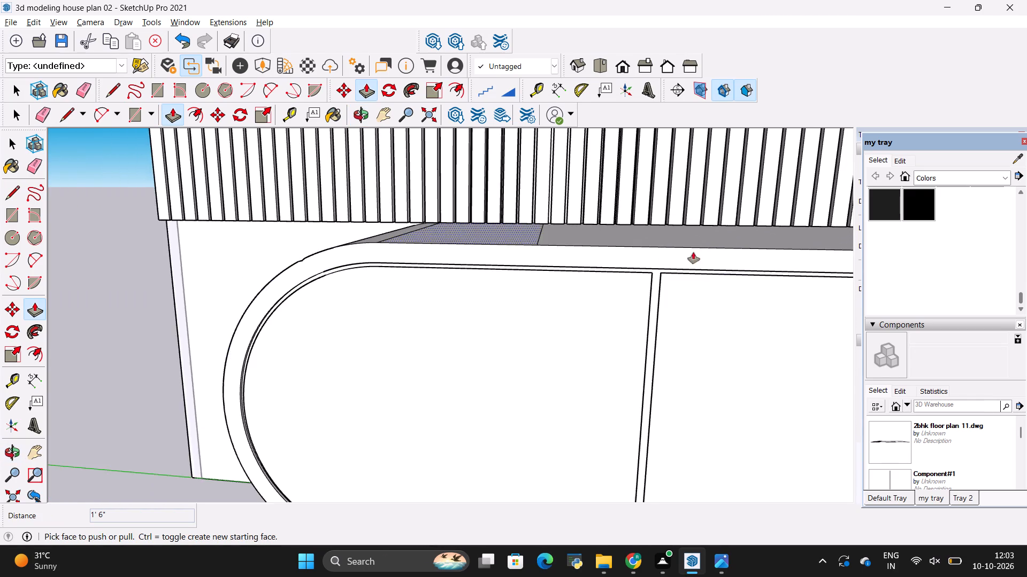
scroll(710, 251, "up", 16)
middle_click_drag(654, 280, 687, 196)
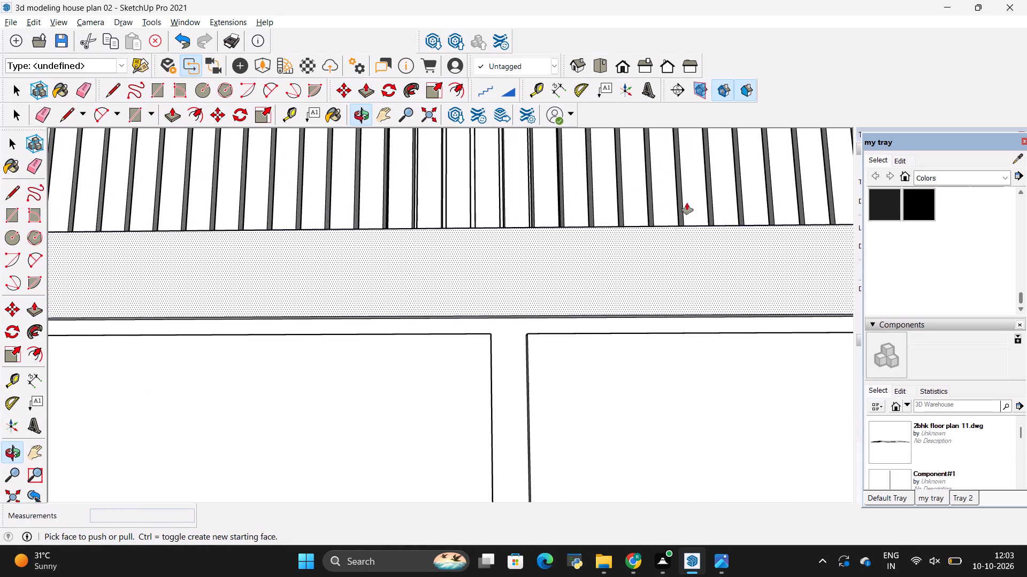
middle_click_drag(622, 334, 603, 341)
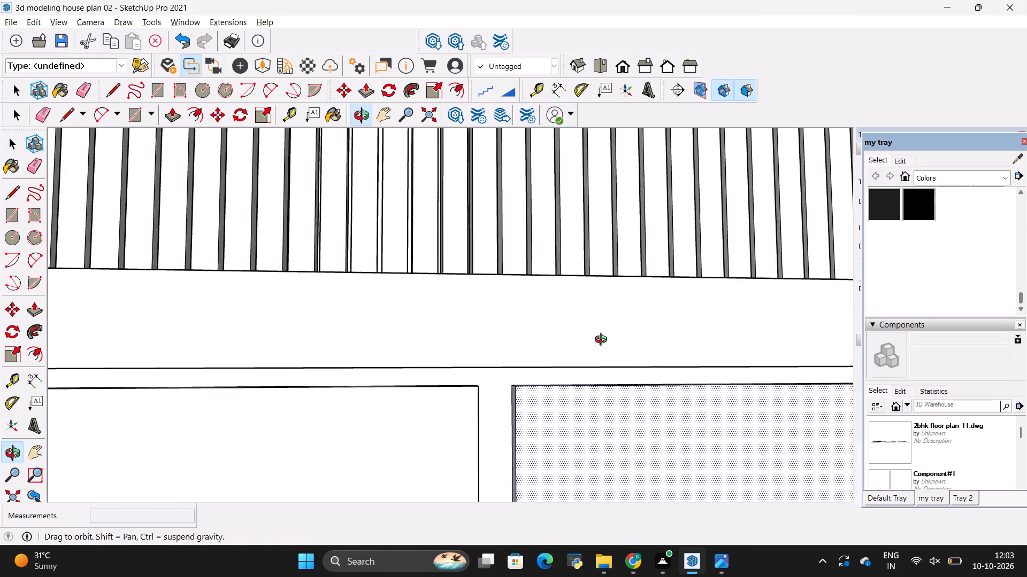
middle_click_drag(603, 341, 600, 340)
scroll(586, 334, "down", 20)
scroll(586, 334, "down", 4)
scroll(673, 282, "down", 5)
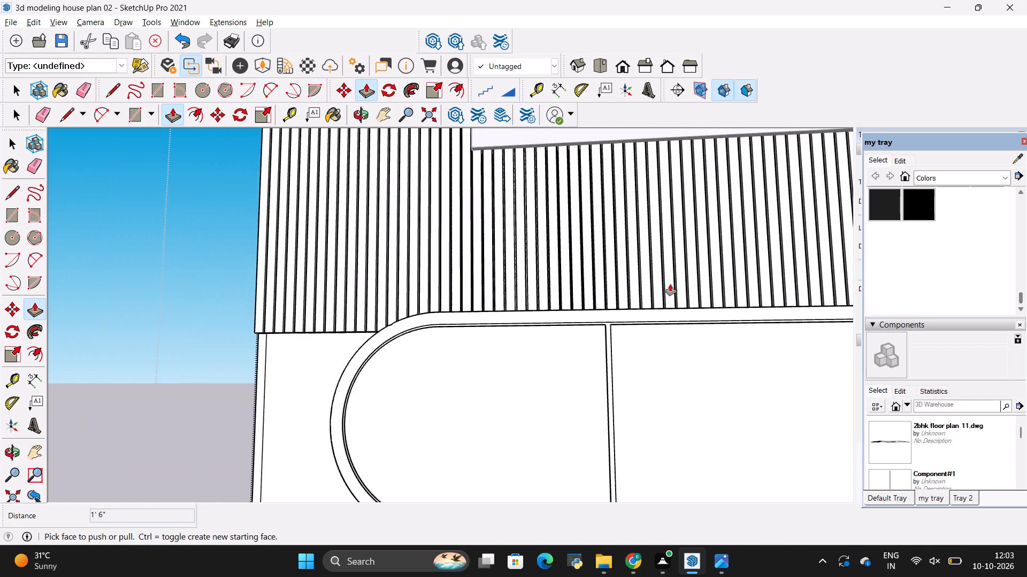
scroll(669, 284, "down", 3)
scroll(686, 350, "up", 4)
scroll(358, 241, "down", 2)
scroll(405, 266, "down", 3)
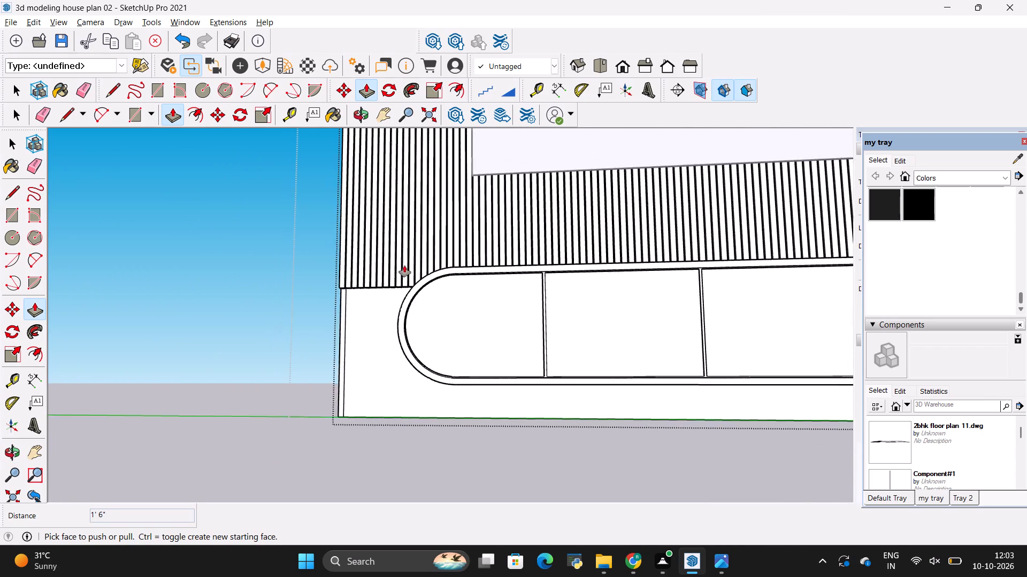
Examine the whole wall unit from the front and compare it with the reference image in Photos.
scroll(404, 266, "down", 10)
middle_click_drag(562, 243, 568, 307)
scroll(568, 307, "down", 6)
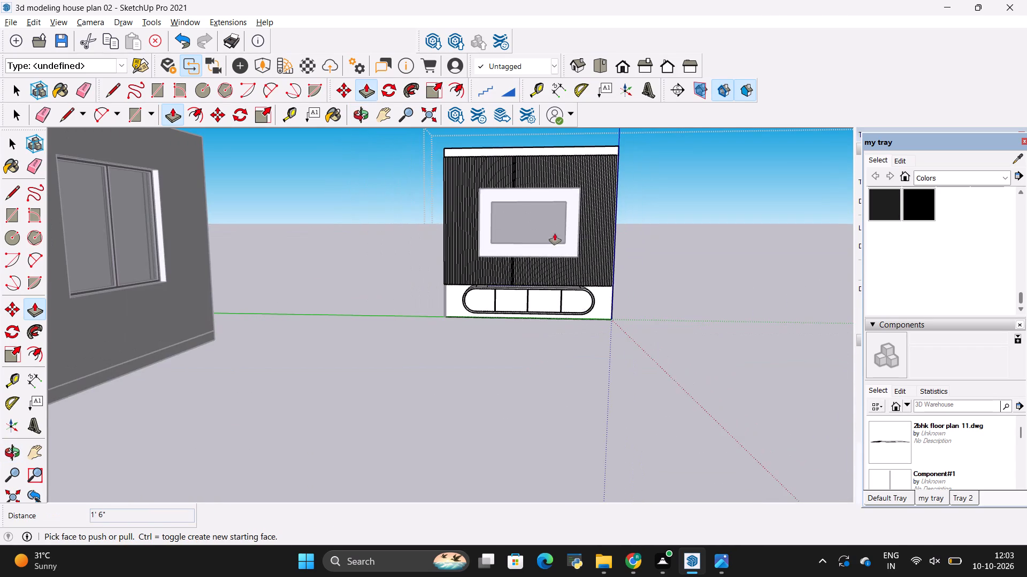
scroll(545, 167, "up", 9)
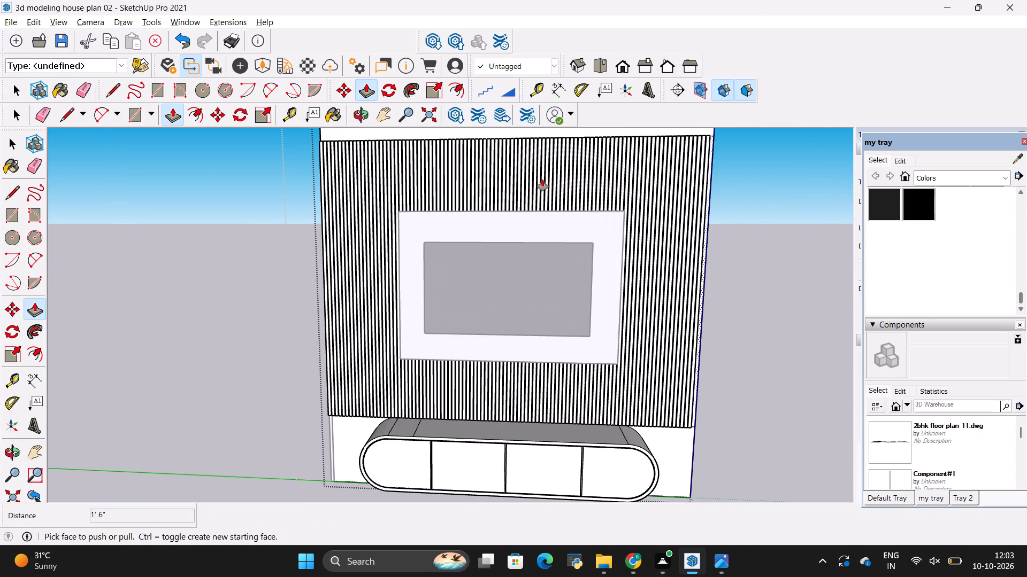
key("alt+Tab")
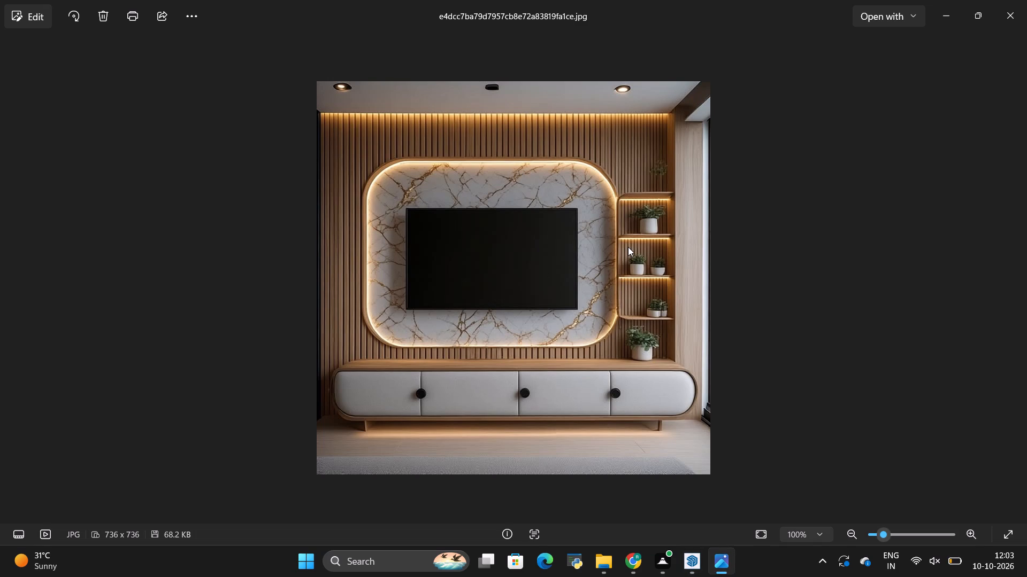
key("alt+Tab")
scroll(619, 267, "down", 5)
middle_click_drag(603, 340, 655, 323)
key("alt+Tab")
key("alt+Tab")
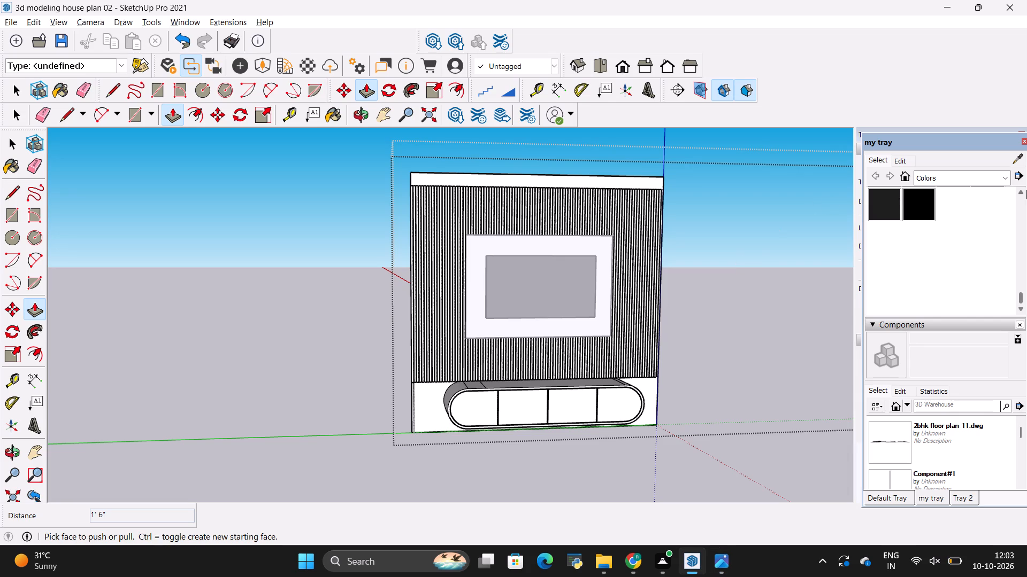
Create a new material from the plain beige texture image 633eb4499d468b2c37aed68b848ff5e6 in the all materials folder.
scroll(1003, 197, "up", 9)
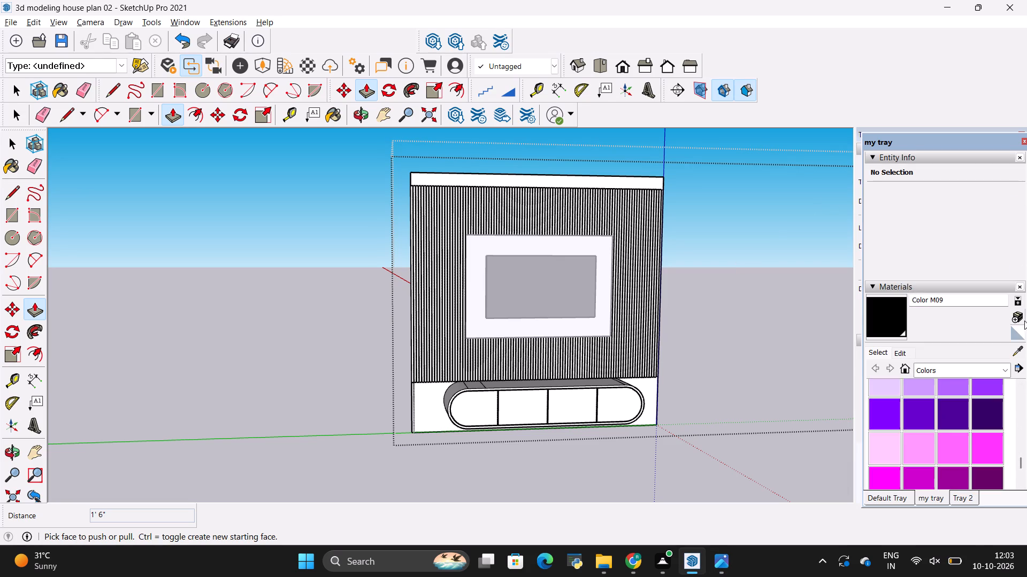
left_click(1015, 314)
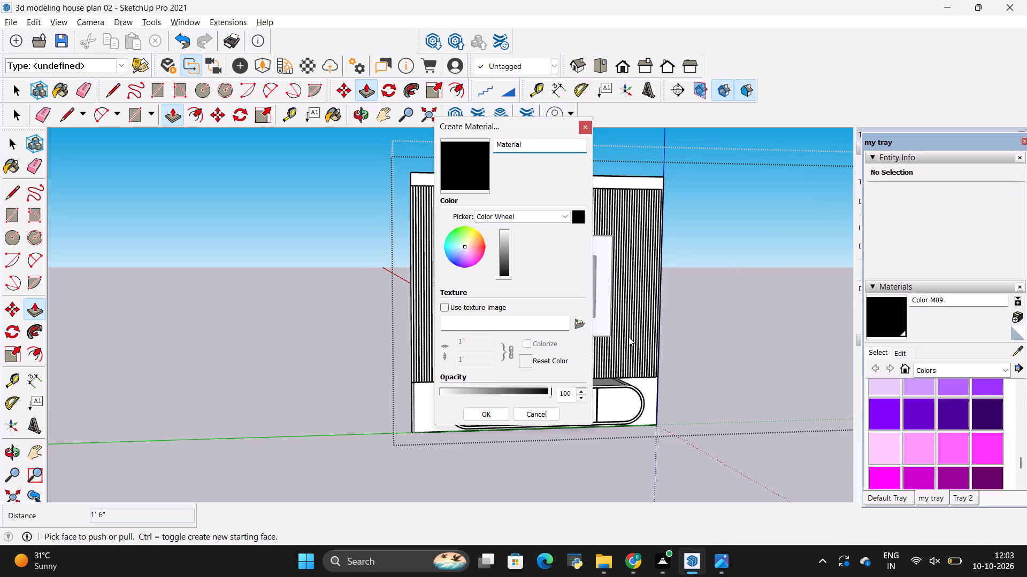
left_click(576, 321)
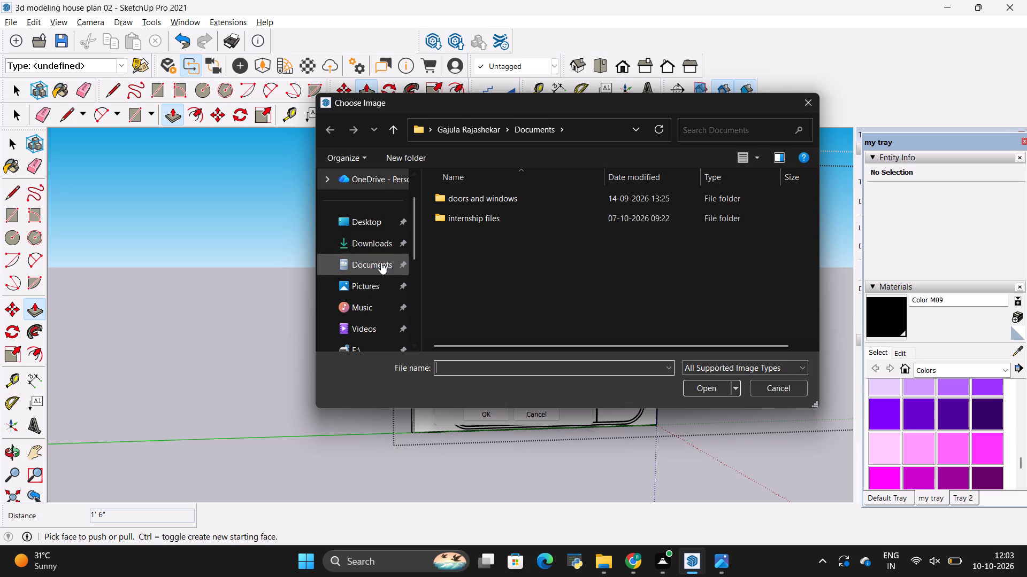
scroll(366, 292, "down", 3)
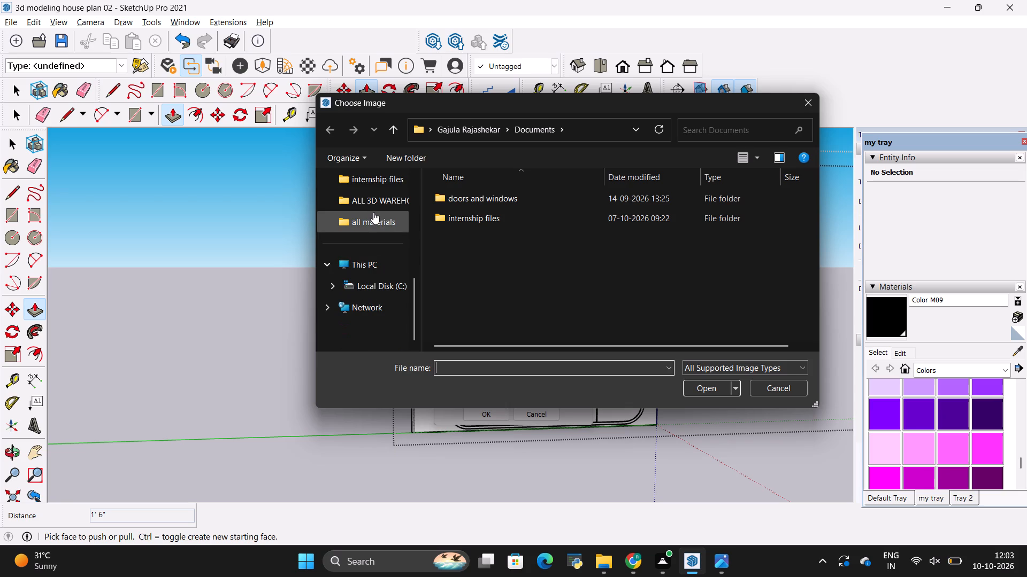
left_click(373, 212)
scroll(605, 237, "down", 2)
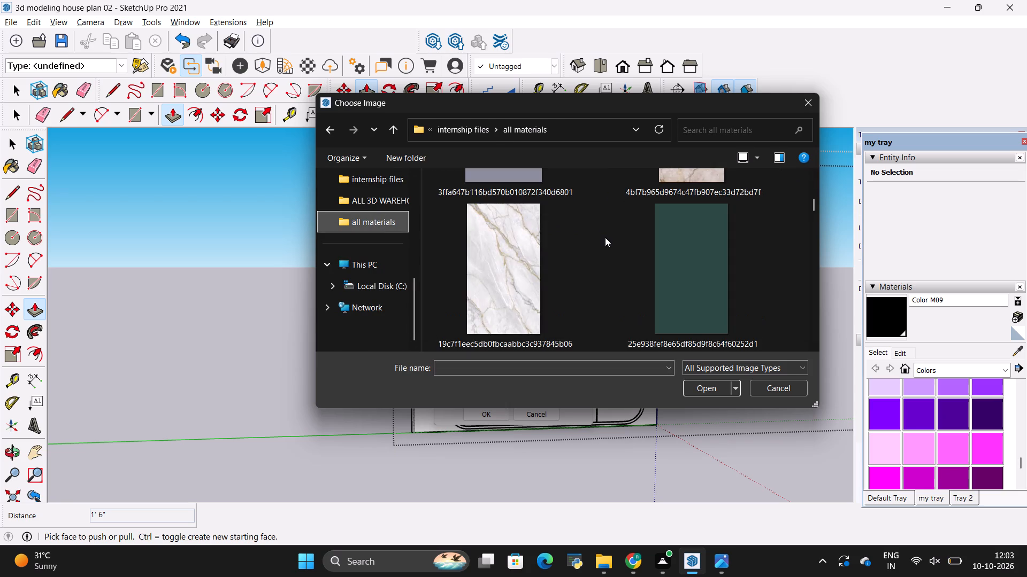
scroll(604, 237, "up", 2)
scroll(604, 237, "down", 6)
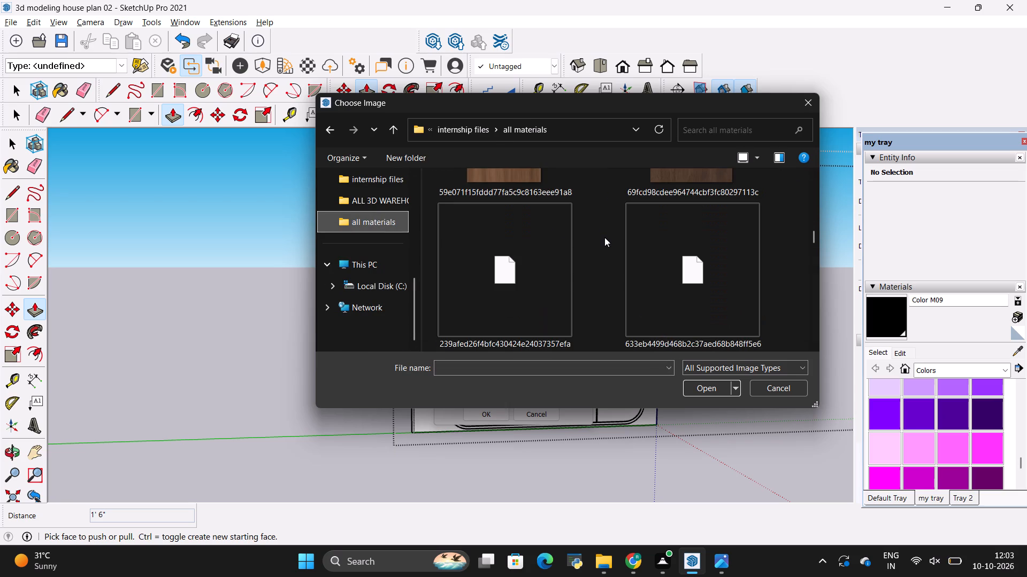
scroll(604, 237, "down", 1)
scroll(604, 237, "up", 2)
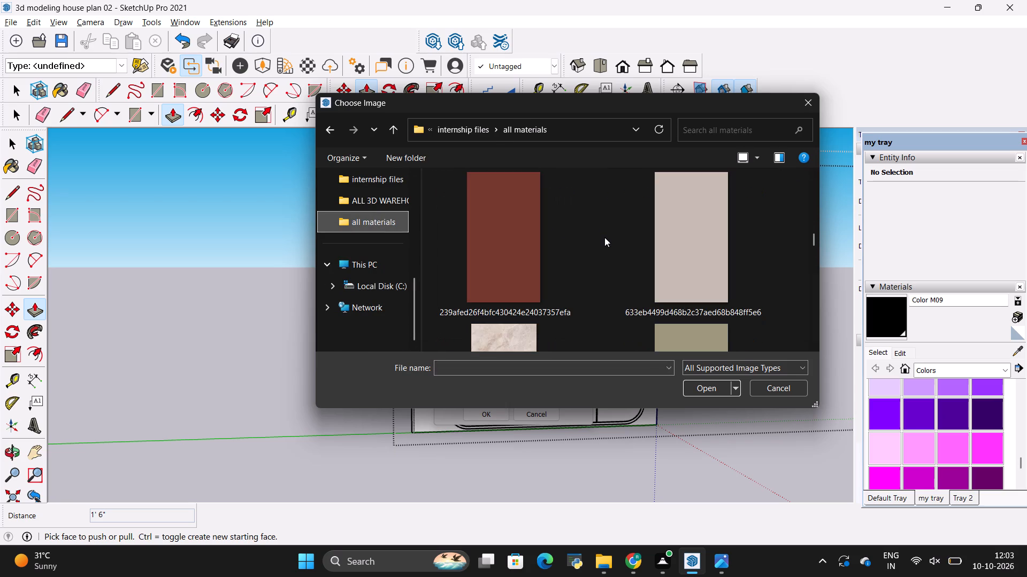
left_click(677, 228)
left_click(706, 386)
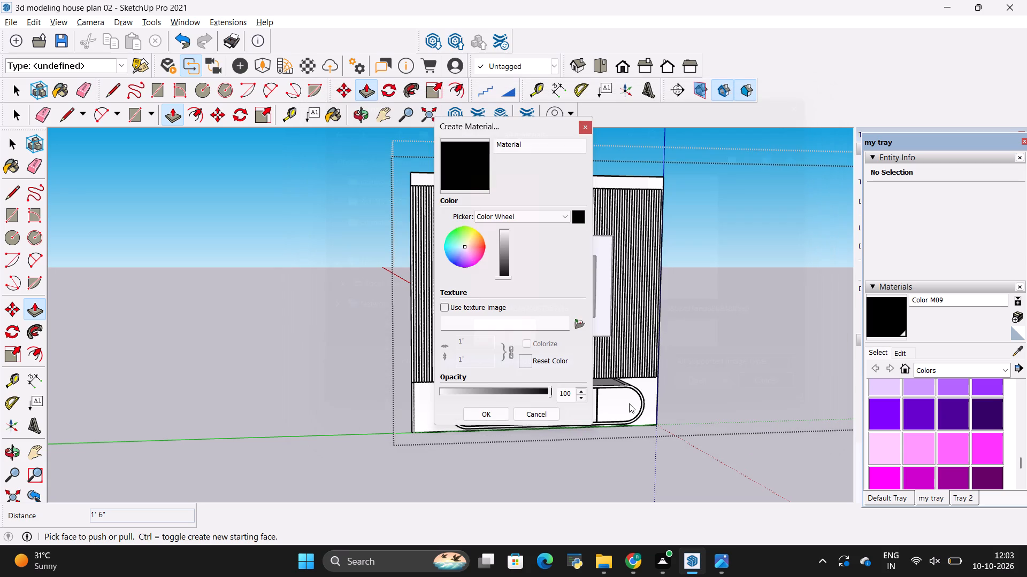
left_click(486, 415)
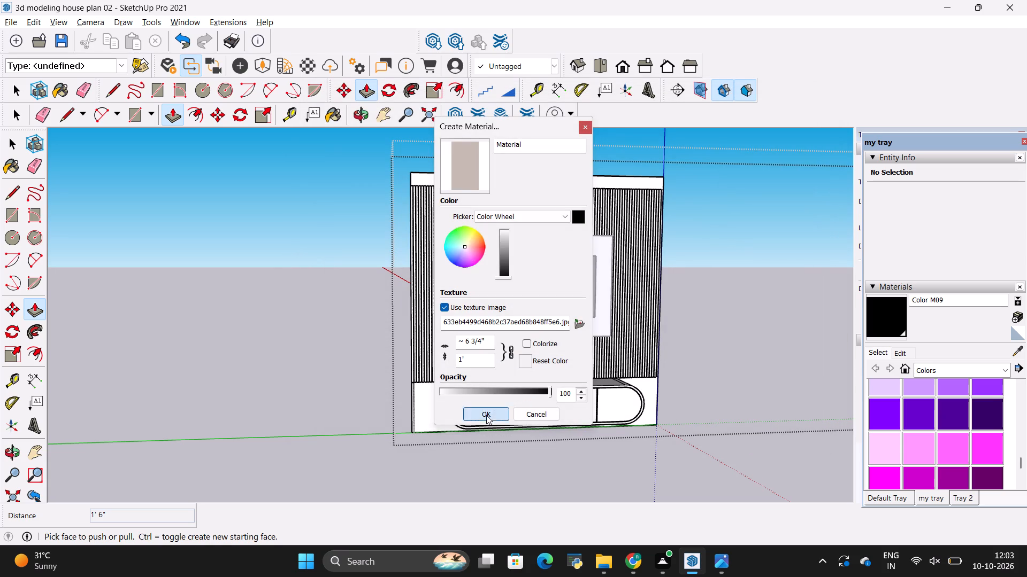
Paint the rounded cabinet's top faces with the new beige texture material, checking the reference image in Photos.
left_click(882, 324)
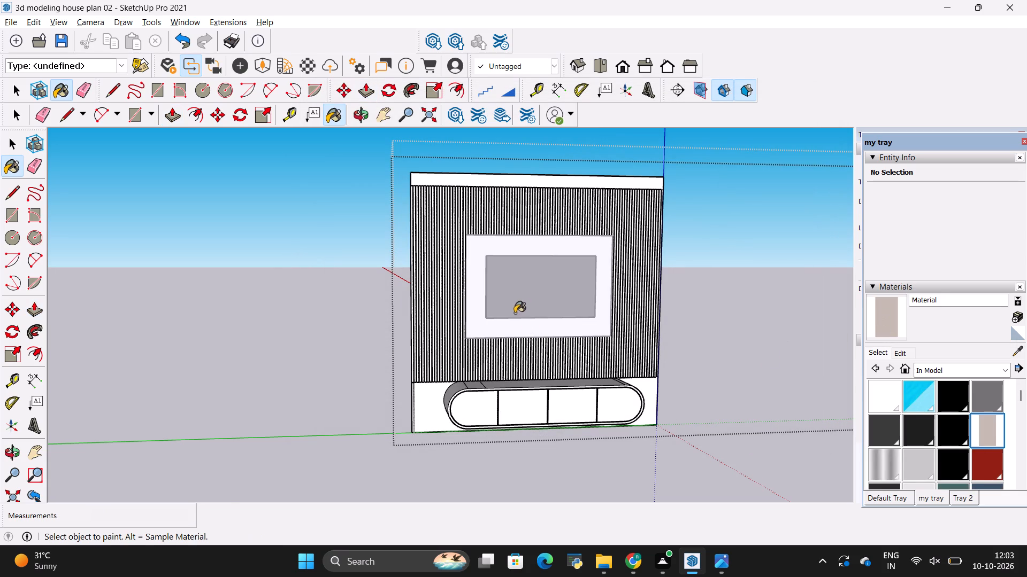
key("alt+Tab")
key("alt+Tab")
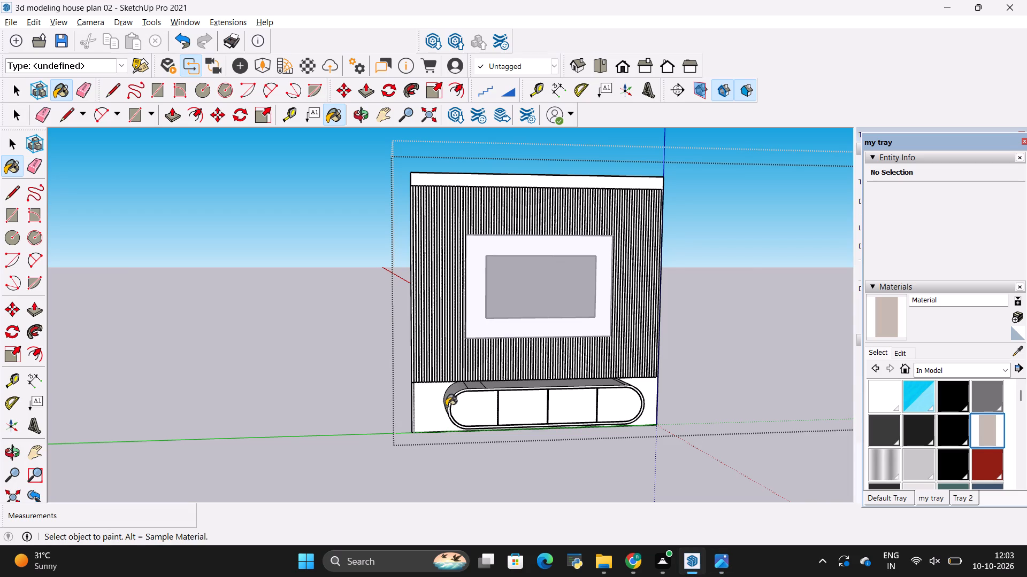
key("alt+Tab")
key("alt+Tab")
scroll(462, 354, "up", 8)
key("alt+Tab")
key("alt+Tab")
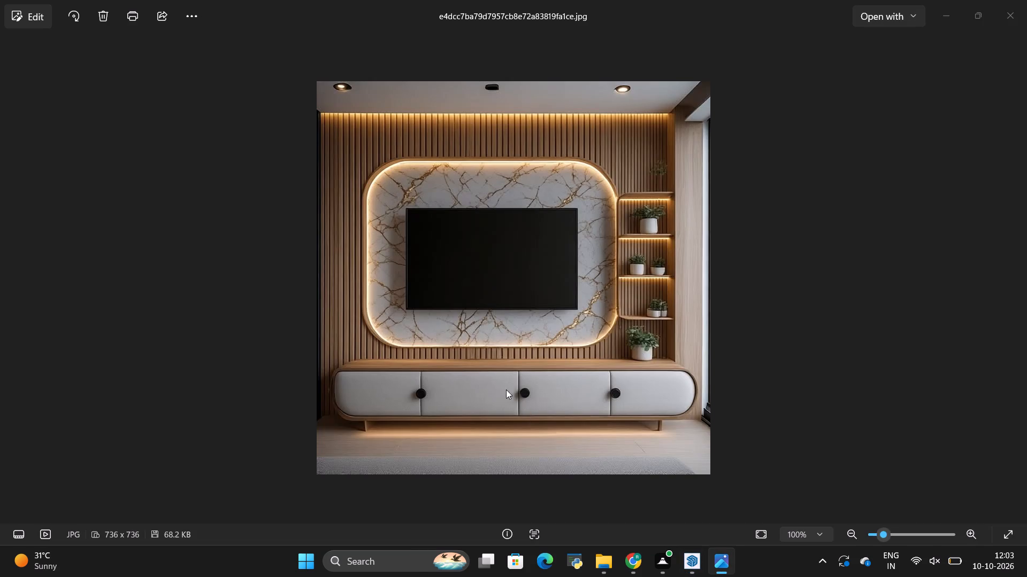
scroll(493, 387, "up", 9)
left_click(517, 412)
scroll(390, 410, "up", 4)
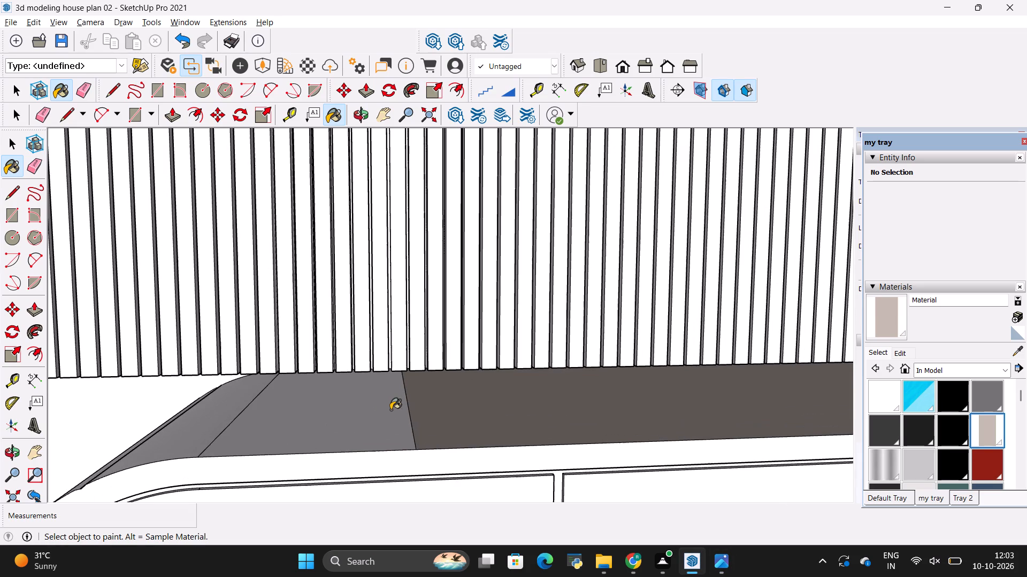
left_click(379, 416)
scroll(623, 381, "down", 5)
Open the slat group, paint all the wall slats with the beige texture material, and leave group editing.
middle_click_drag(639, 354, 617, 516)
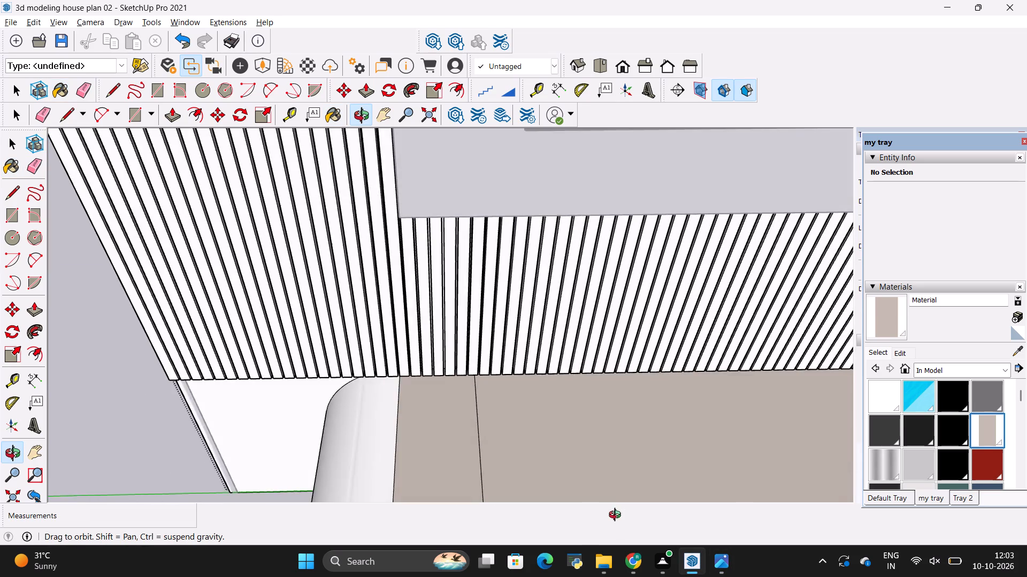
middle_click_drag(617, 516, 675, 416)
scroll(43, 340, "up", 13)
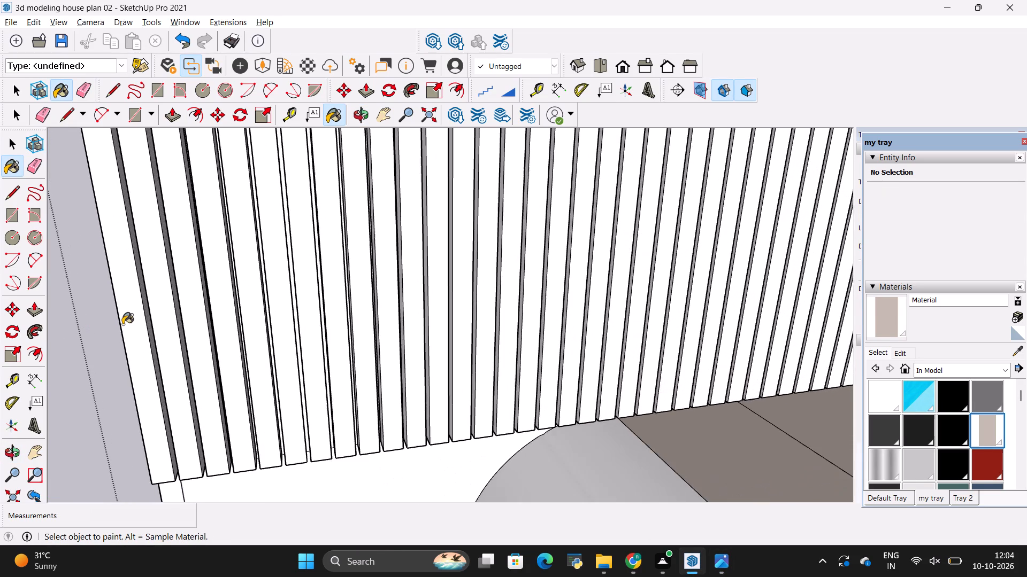
key("alt+Tab")
key("alt+Tab")
key("alt+Tab")
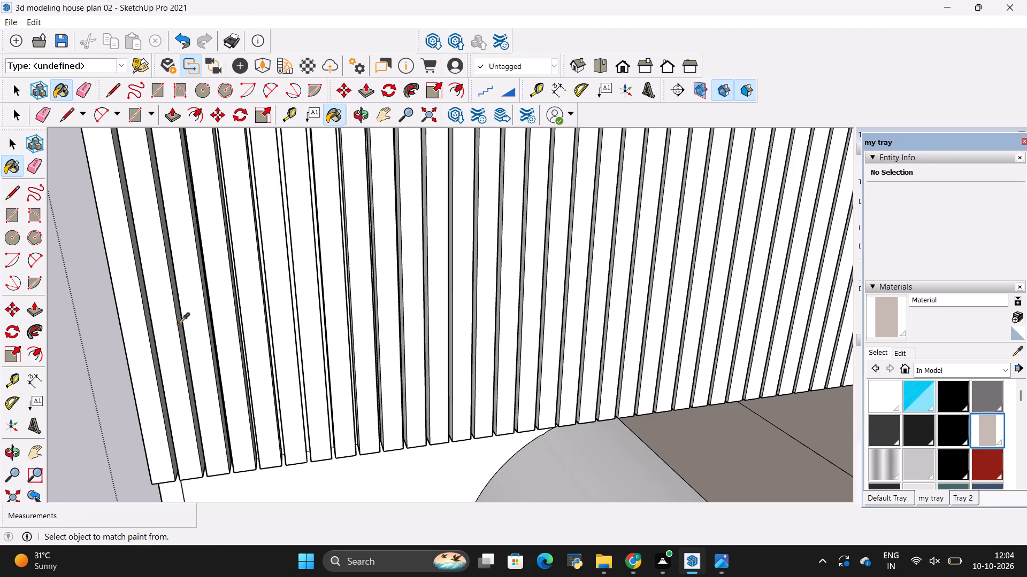
key("alt+Tab")
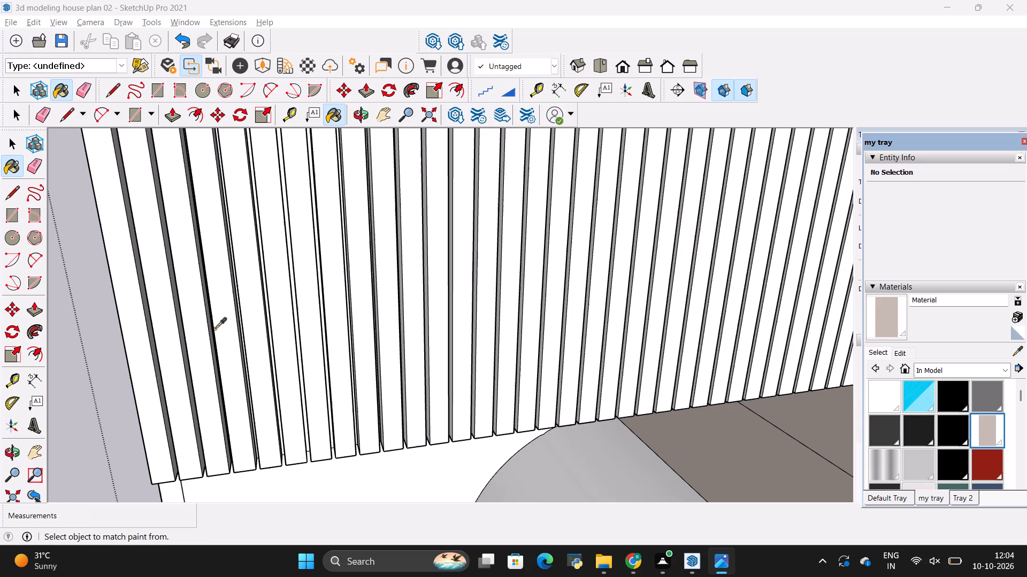
scroll(152, 373, "up", 4)
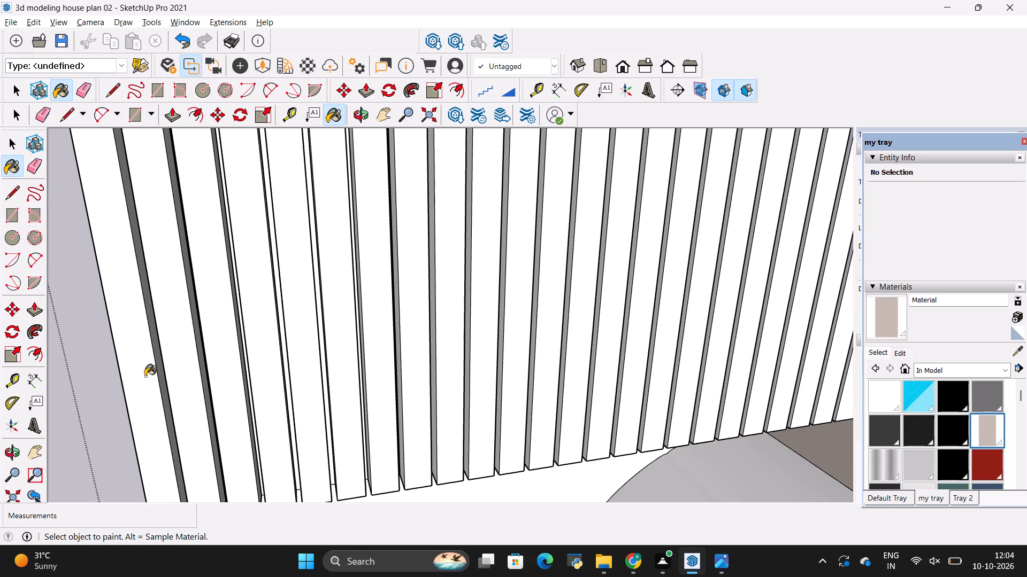
key("space")
double_click(144, 376)
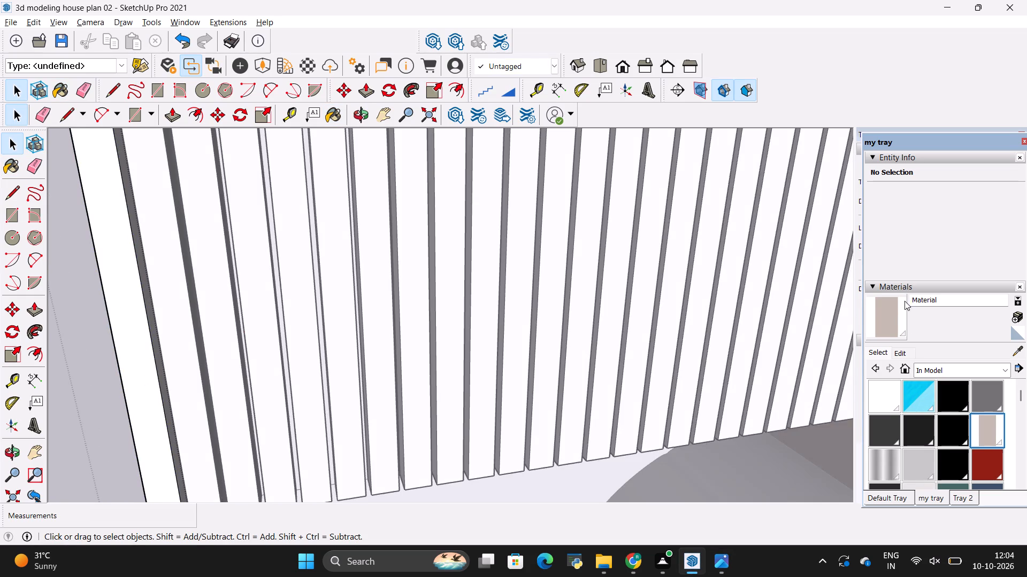
left_click(887, 308)
left_click(145, 396)
scroll(386, 371, "down", 6)
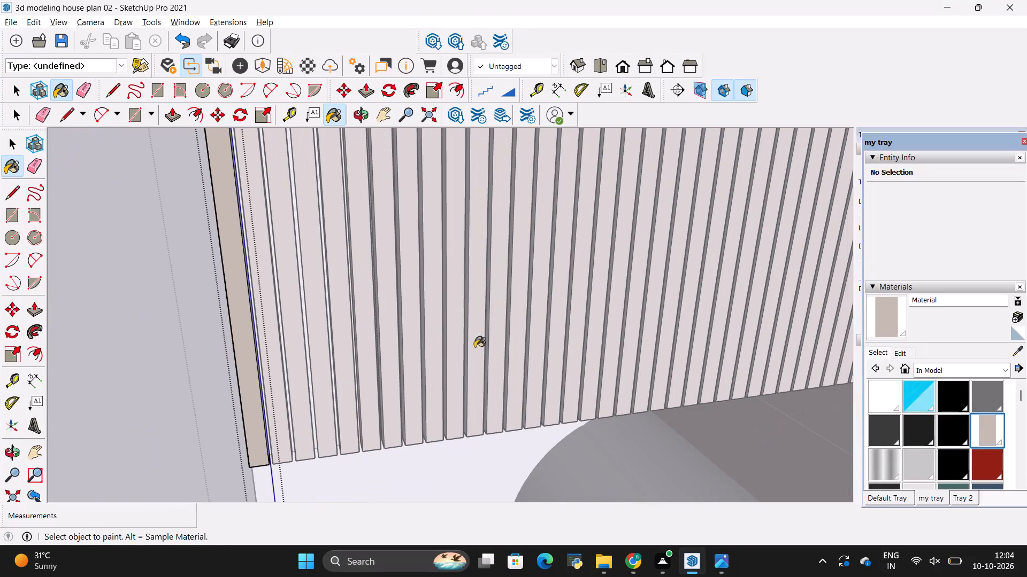
key("space")
left_click(110, 378)
scroll(110, 378, "down", 20)
scroll(110, 378, "down", 5)
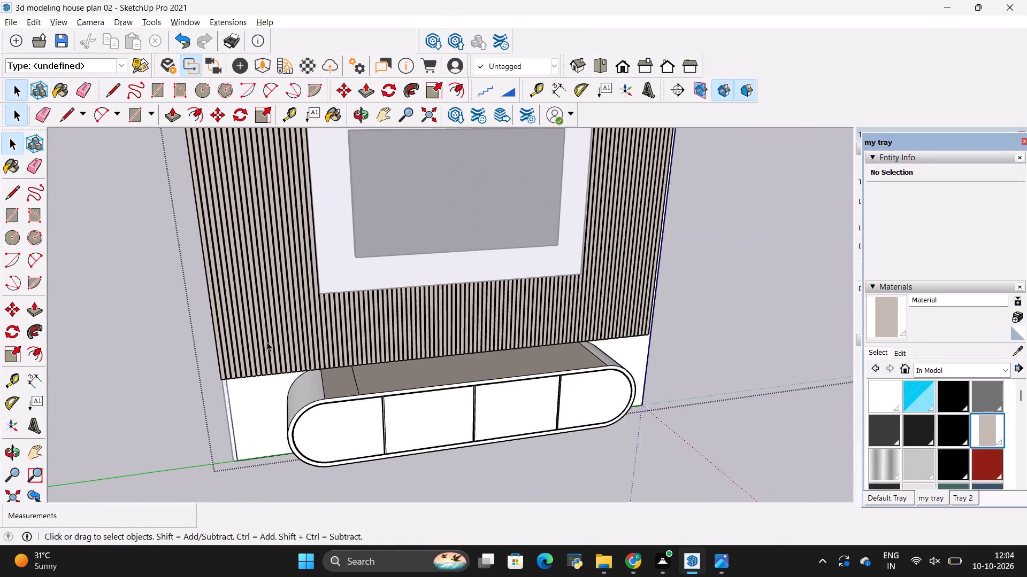
scroll(267, 342, "down", 8)
key("space")
left_click(619, 317)
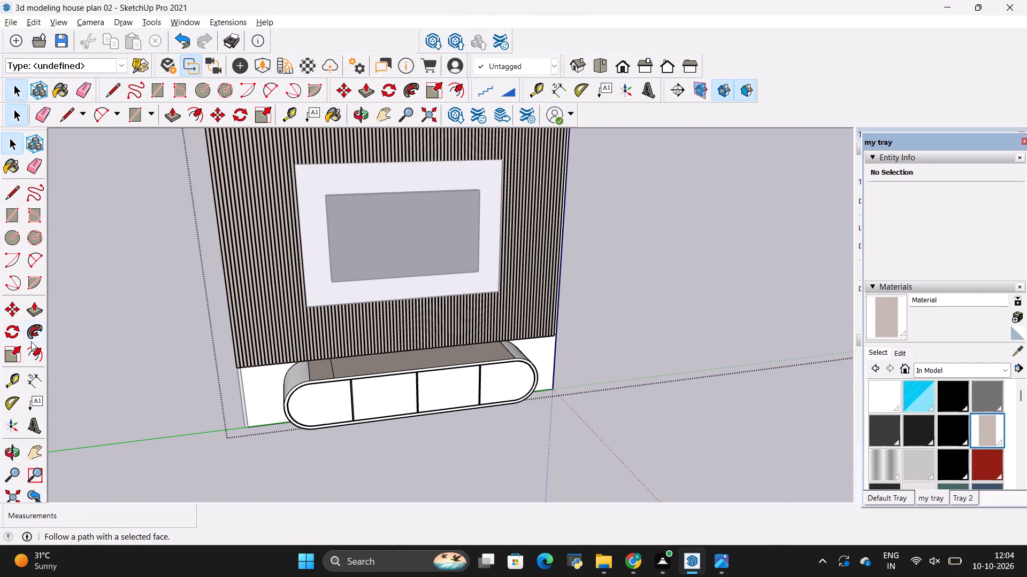
left_click(31, 341)
double_click(81, 334)
scroll(135, 363, "down", 12)
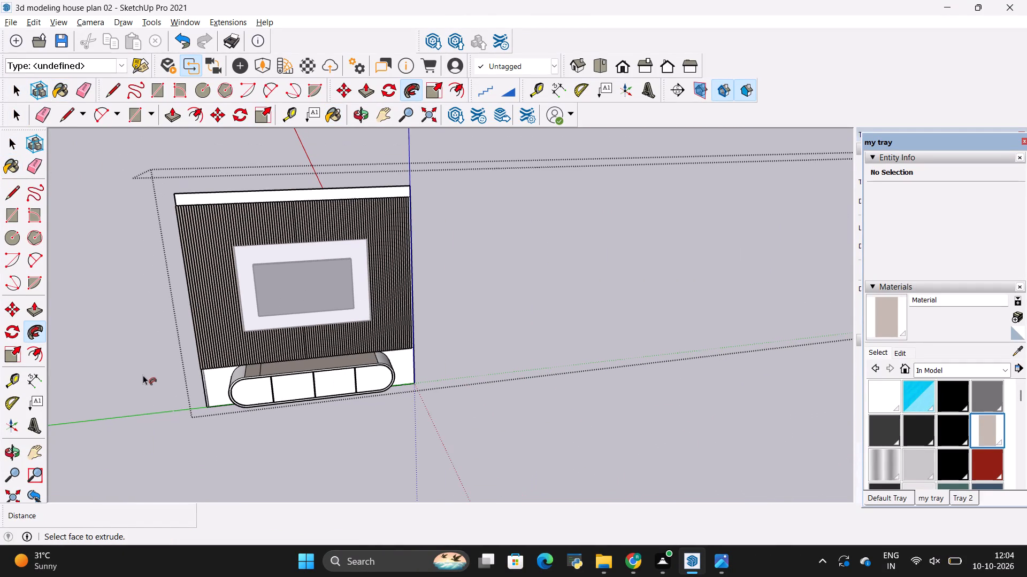
key("space")
left_click(126, 145)
Examine the whole wall unit from the front and compare its finishes with the reference image in Photos.
scroll(189, 303, "down", 2)
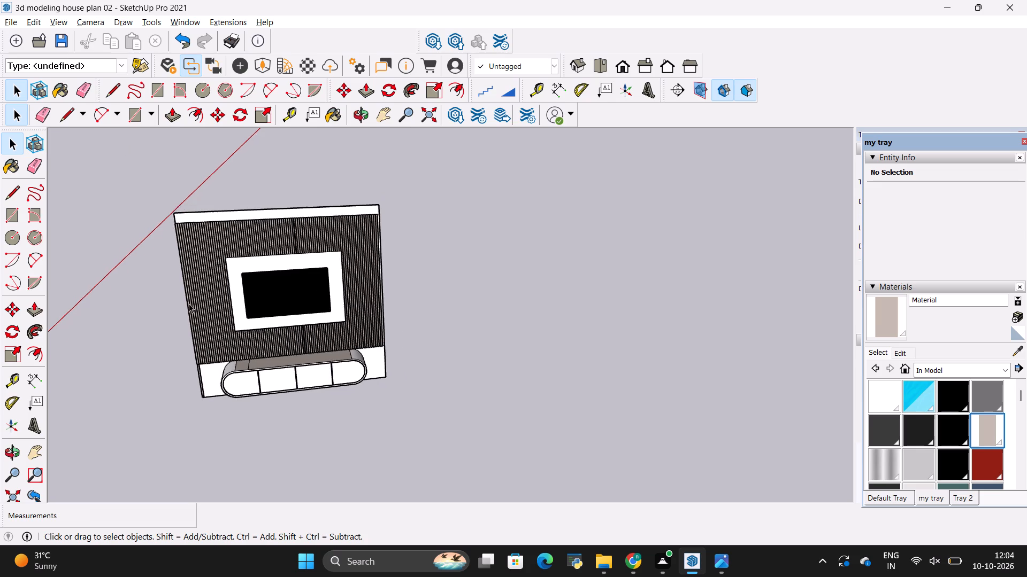
scroll(189, 303, "down", 4)
middle_click_drag(190, 305, 309, 206)
middle_click_drag(281, 248, 208, 344)
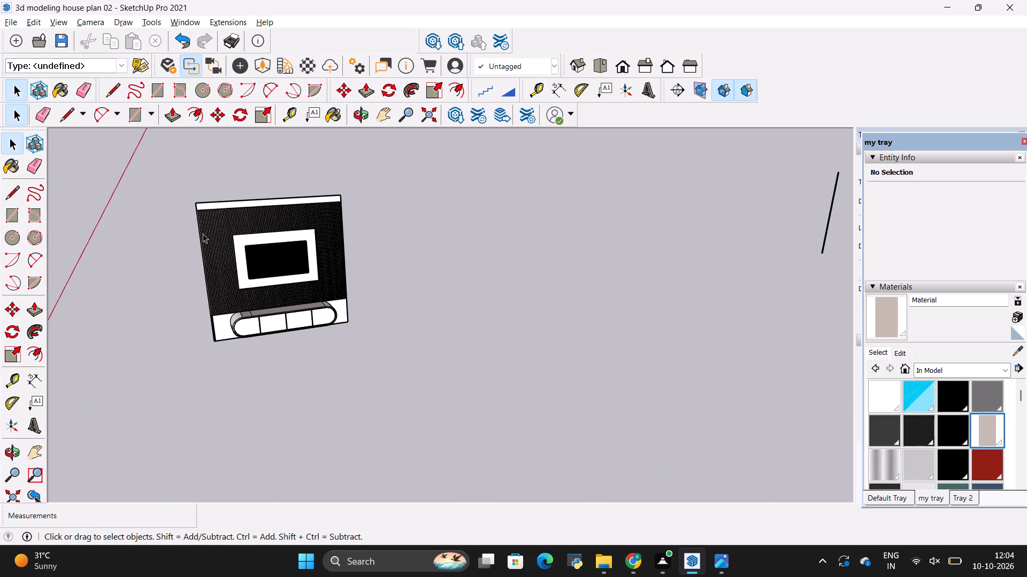
scroll(202, 233, "up", 12)
middle_click_drag(283, 297, 175, 214)
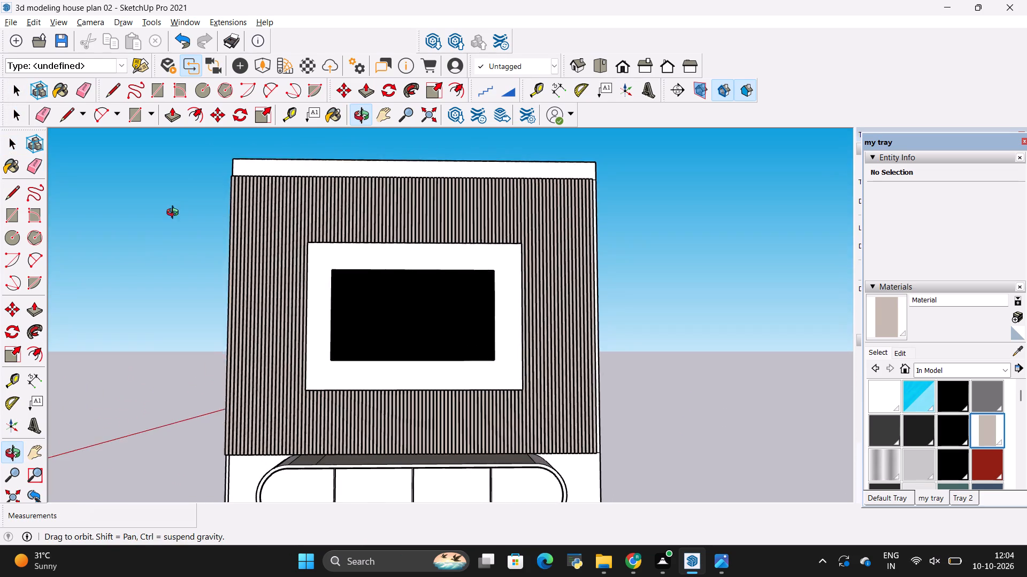
middle_click_drag(175, 214, 174, 221)
middle_click_drag(325, 285, 319, 316)
key("alt+Tab")
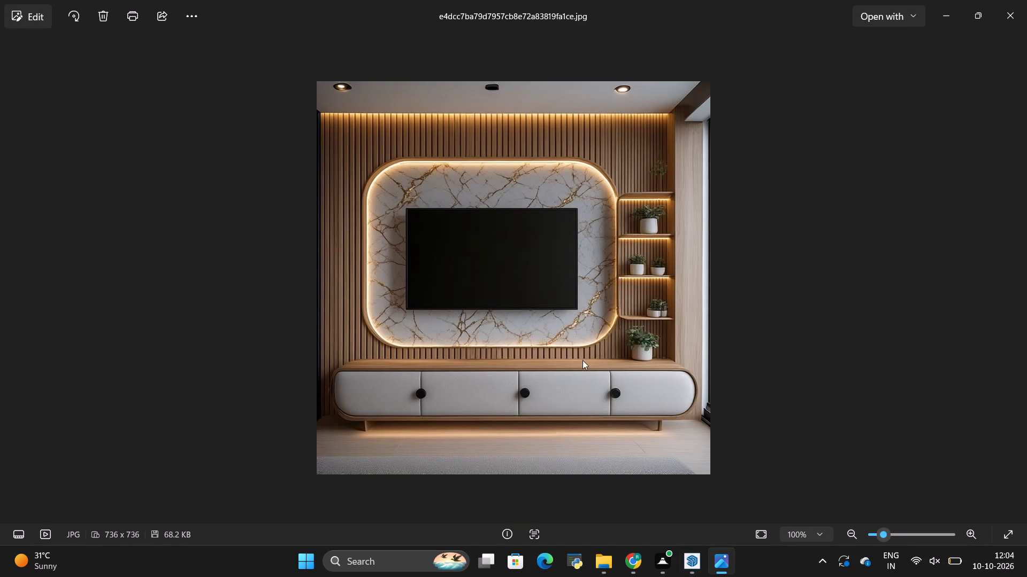
key("alt+Tab")
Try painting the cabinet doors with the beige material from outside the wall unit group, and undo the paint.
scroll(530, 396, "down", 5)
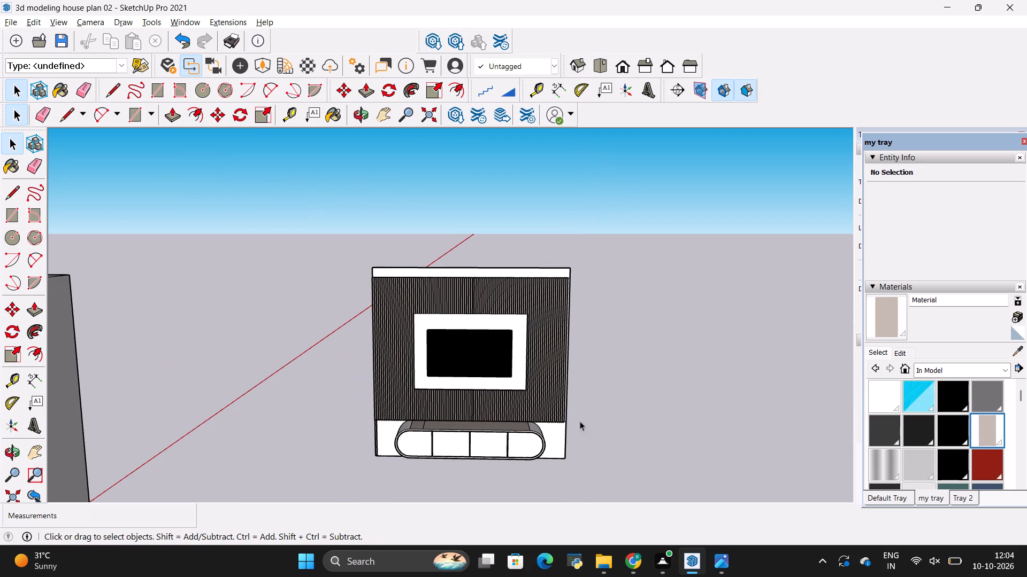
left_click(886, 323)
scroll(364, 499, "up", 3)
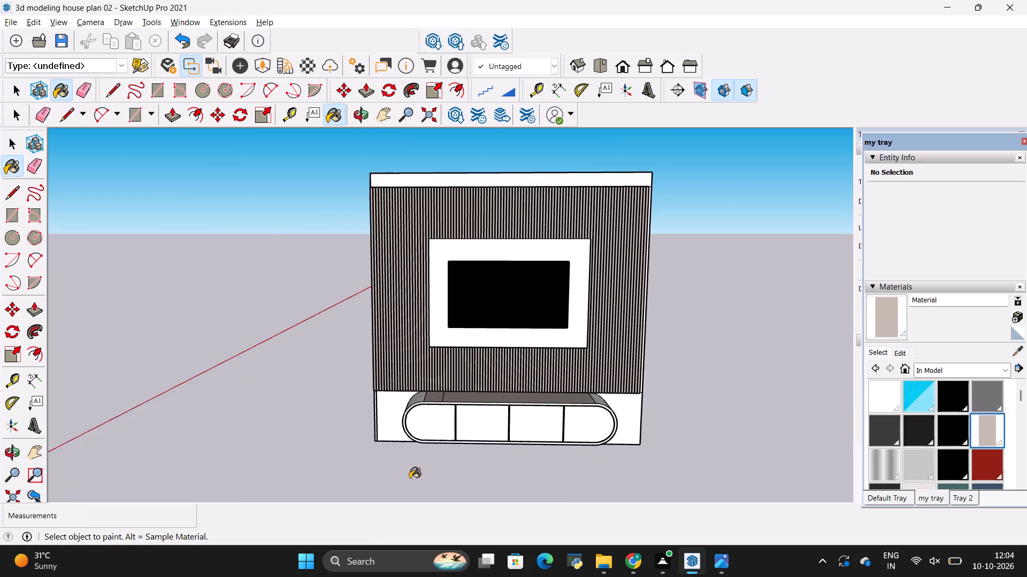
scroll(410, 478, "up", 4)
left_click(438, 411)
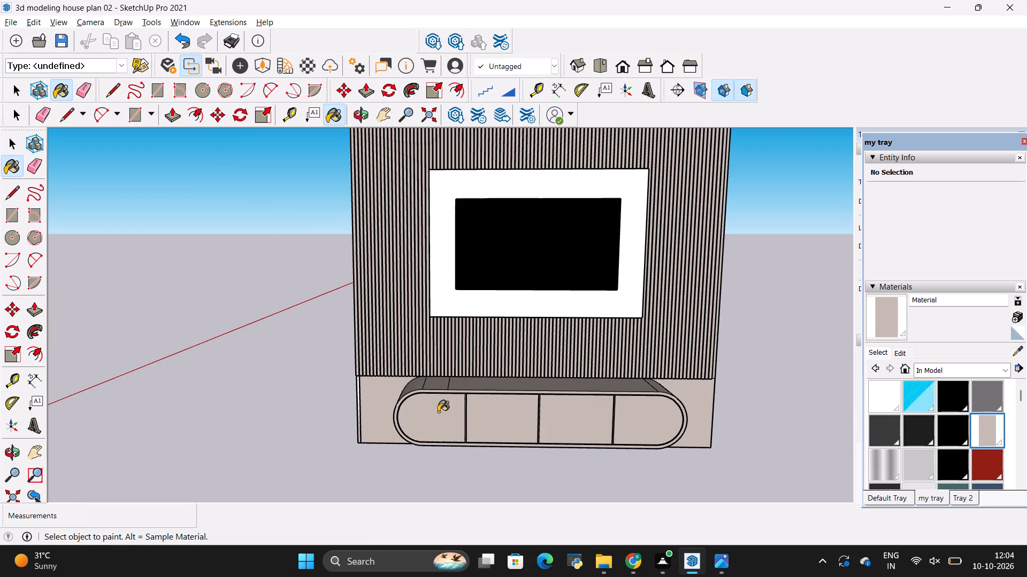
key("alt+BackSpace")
Open the wall unit group and paint the four cabinet door faces individually with the beige texture material.
key("space")
double_click(438, 412)
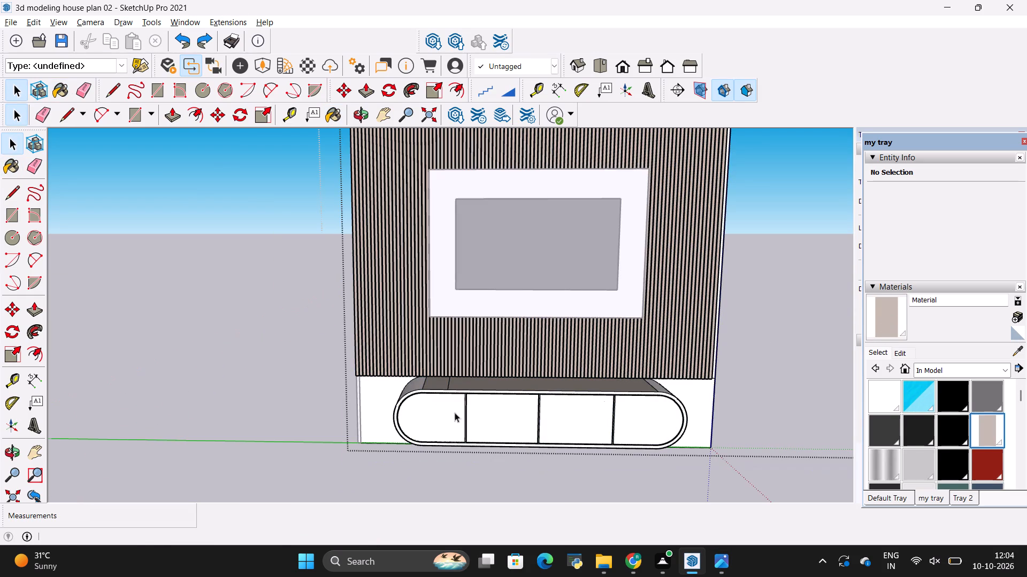
left_click(878, 323)
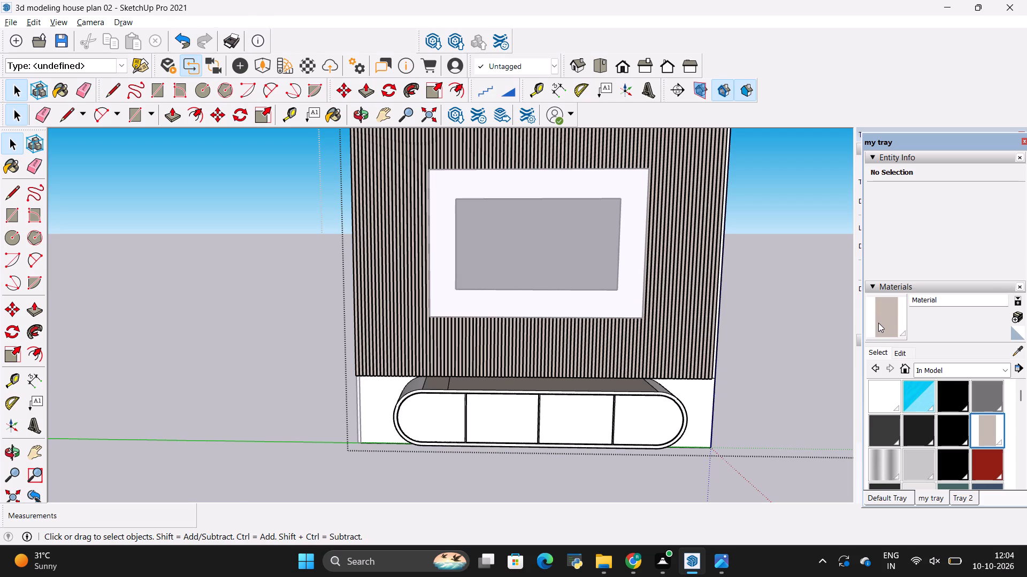
scroll(578, 415, "up", 4)
left_click(653, 412)
left_click(607, 417)
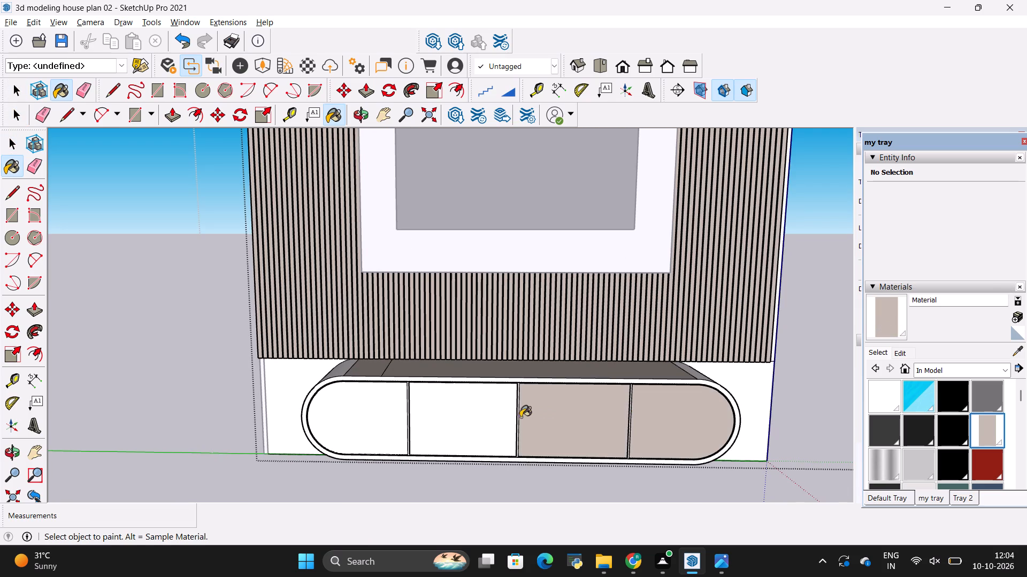
left_click(503, 419)
left_click(391, 420)
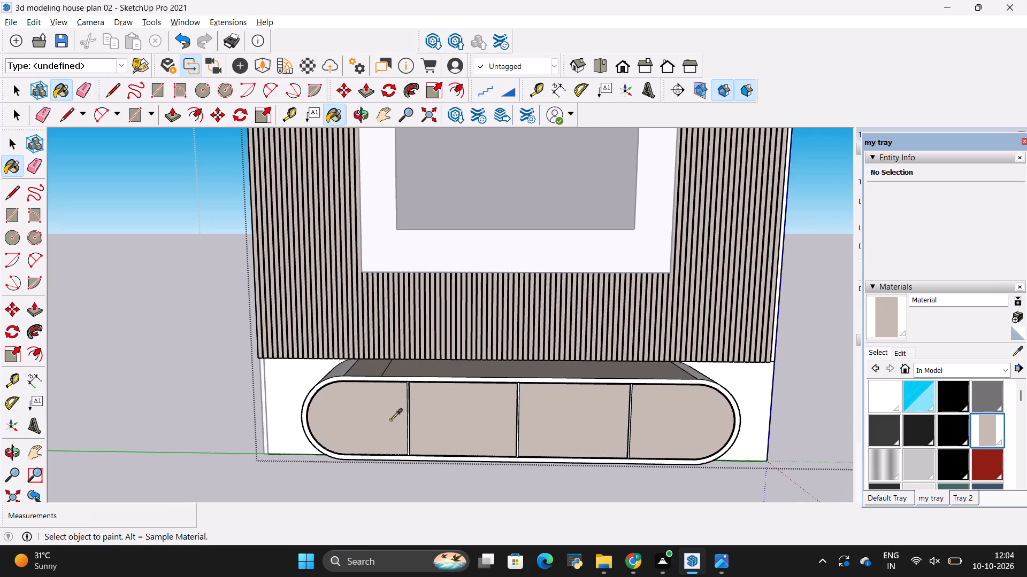
Check the reference image in Photos, and apply the beige material to the cabinet's top face and rounded left end.
key("alt+Tab")
key("alt+Tab")
key("alt+Tab")
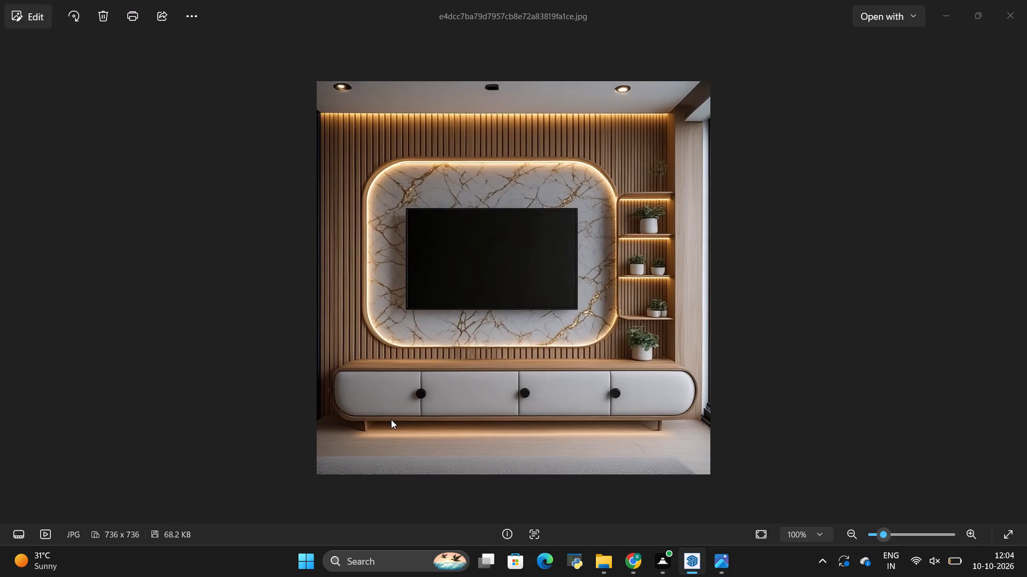
key("alt+Tab")
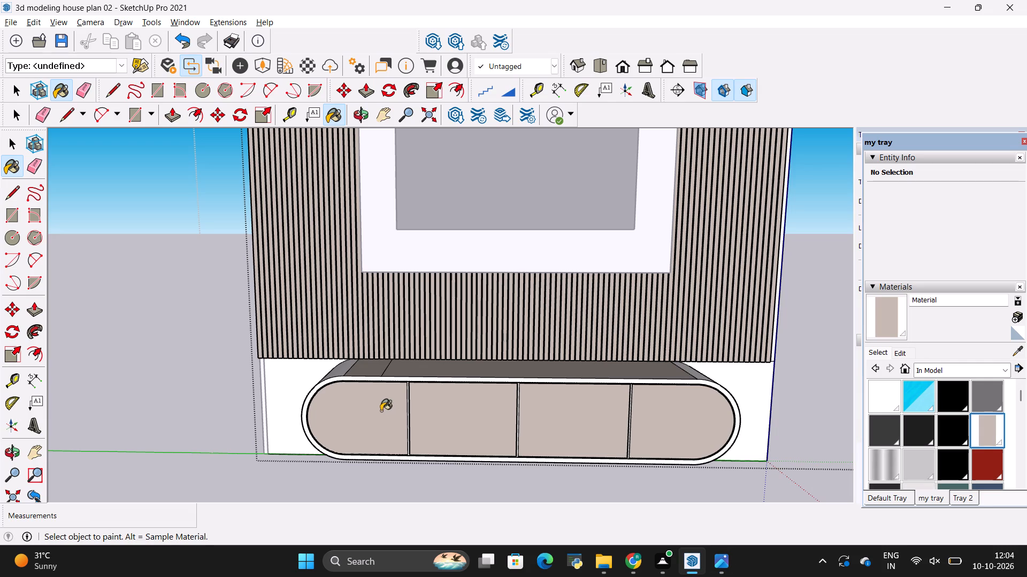
key("alt+Tab")
key("alt+Tab")
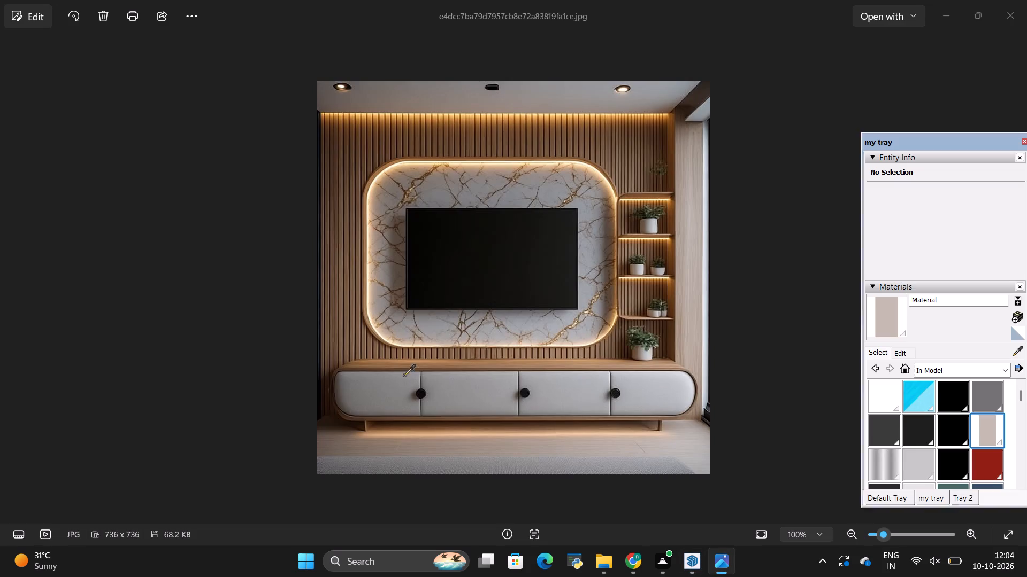
scroll(457, 358, "up", 5)
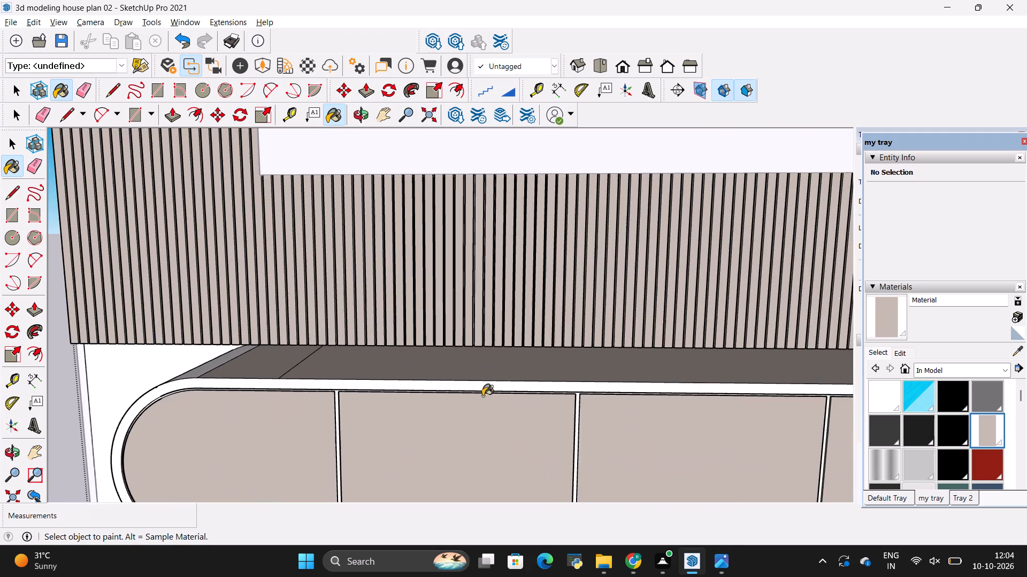
scroll(482, 396, "up", 5)
left_click(490, 369)
scroll(486, 370, "down", 5)
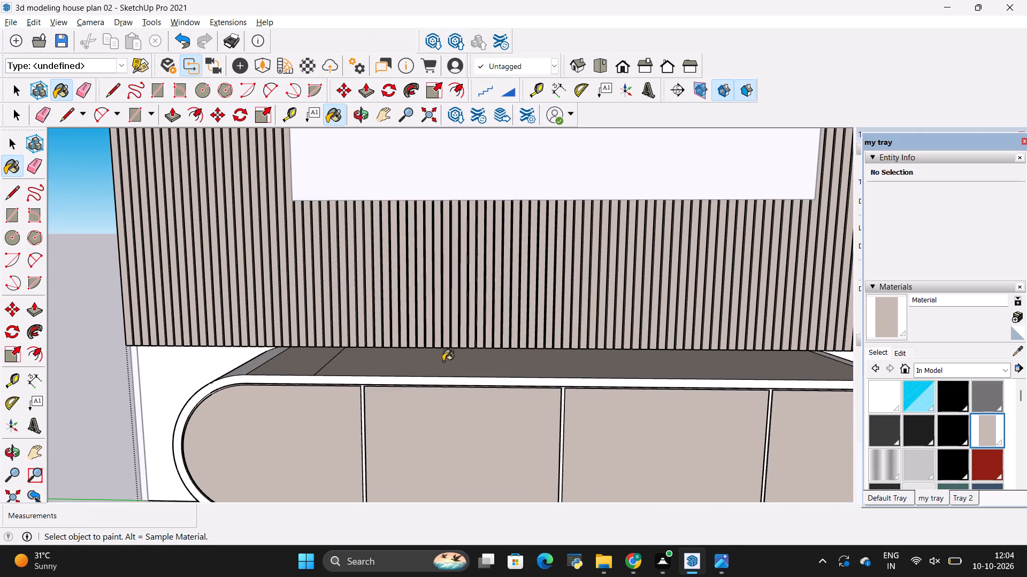
middle_click_drag(443, 361, 685, 395)
left_click(410, 458)
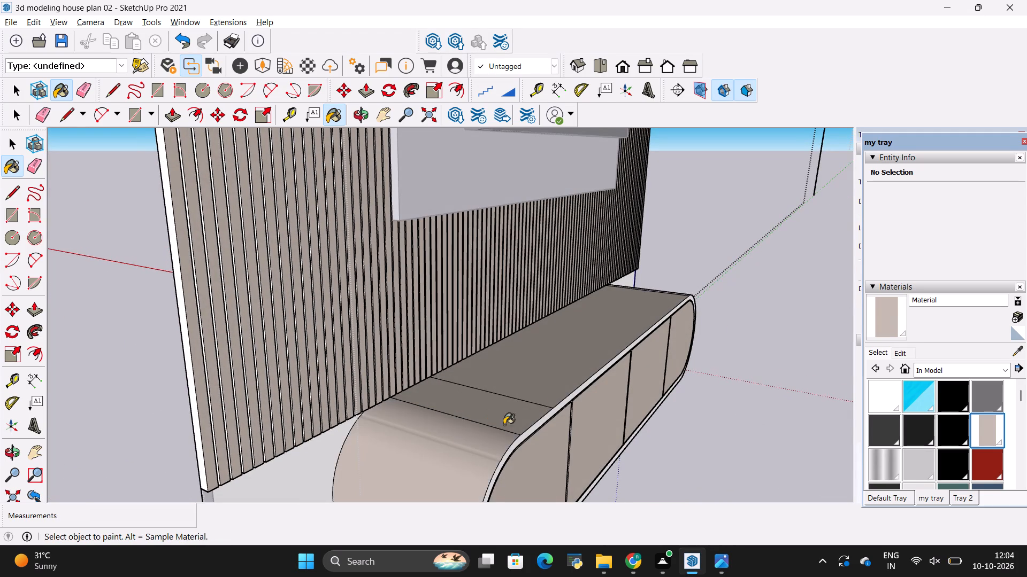
Erase the dividing line across the cabinet's top face near its left end.
scroll(565, 388, "down", 2)
key("e")
left_click_drag(537, 381, 525, 397)
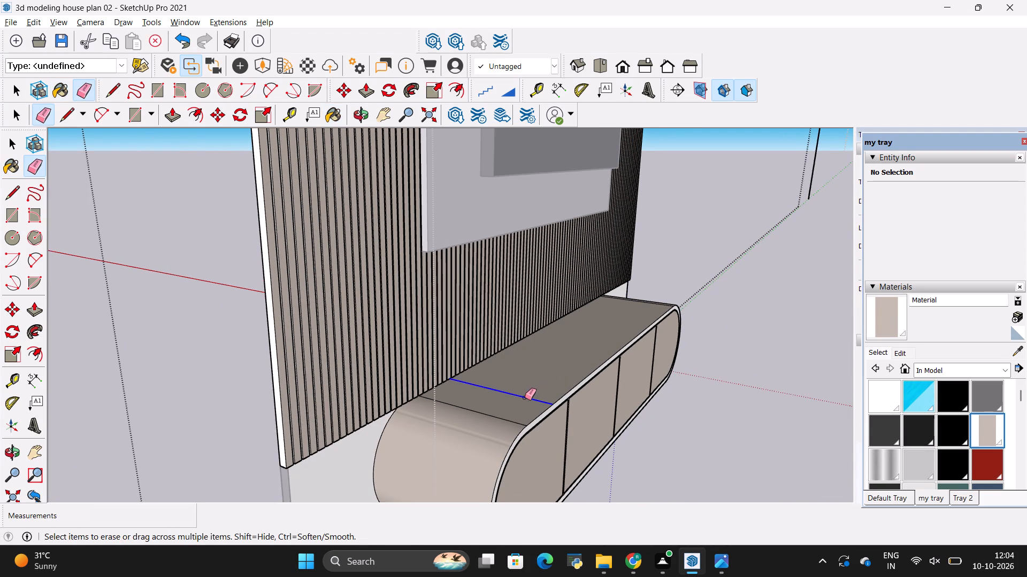
Paint the cabinet's rounded right end with the beige texture material and close the wall unit group.
middle_click_drag(604, 391, 302, 387)
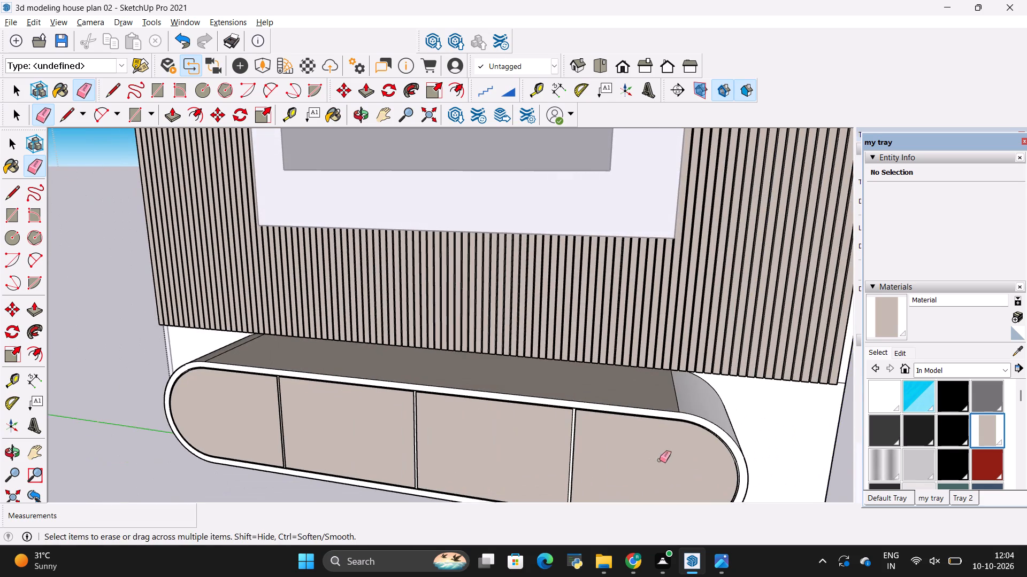
middle_click_drag(664, 460, 495, 429)
scroll(663, 459, "up", 1)
left_click(885, 314)
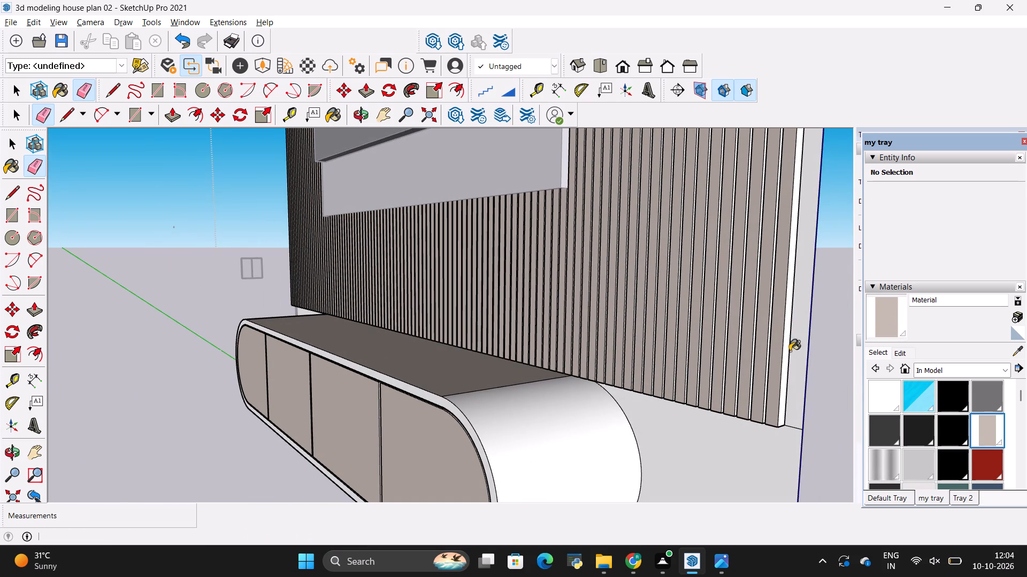
left_click(573, 425)
scroll(574, 422, "down", 10)
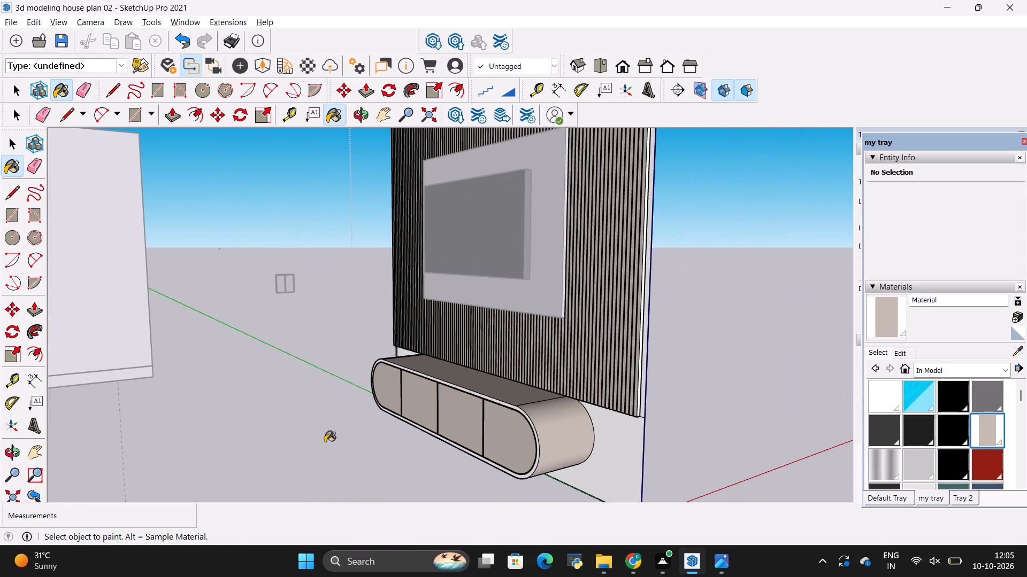
key("space")
left_click(320, 443)
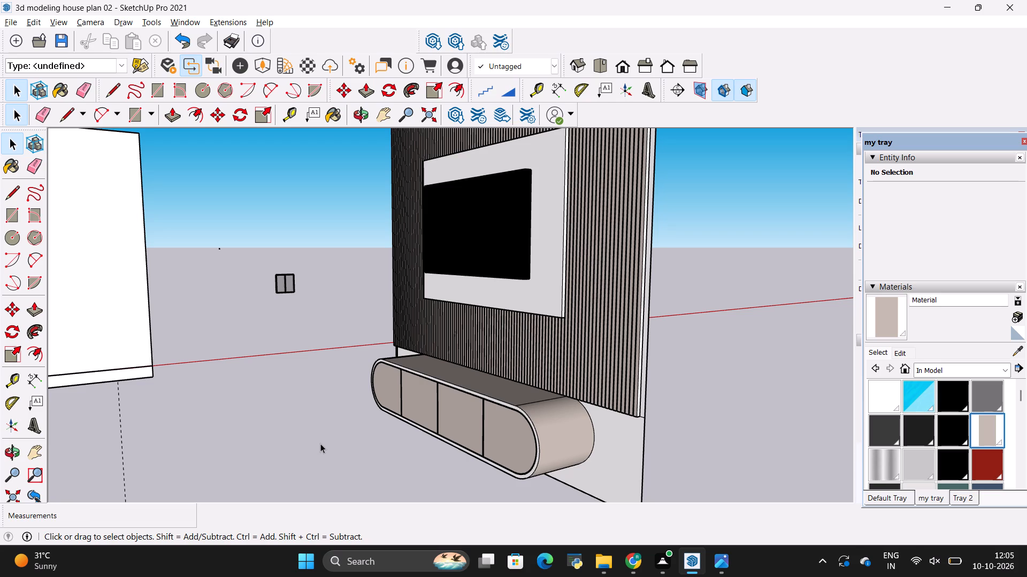
Compare the front of the wall unit with the reference image in Photos, checking the TV panel, slats and cabinet.
scroll(348, 414, "down", 6)
type("v")
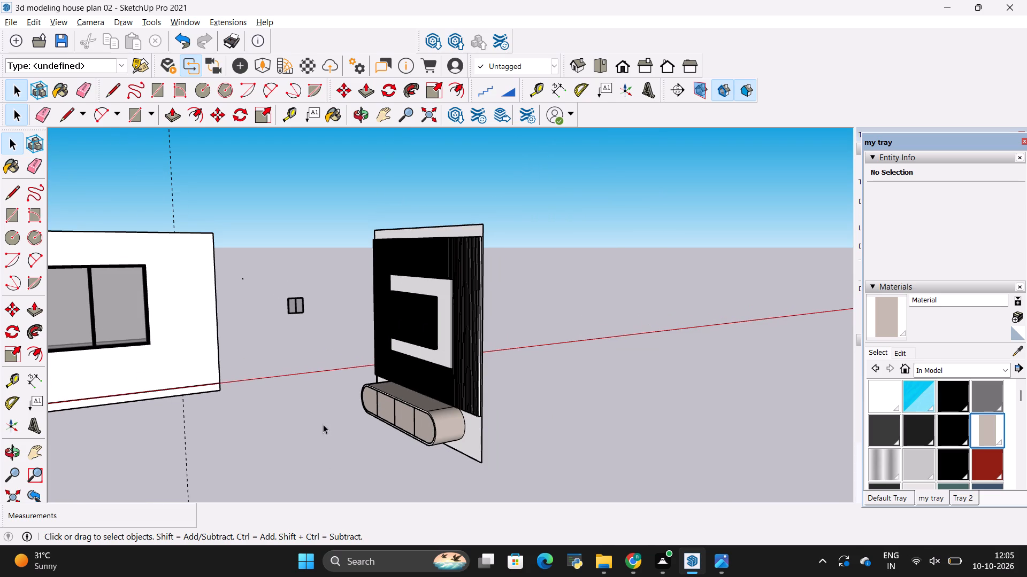
key("space")
left_click(323, 424)
scroll(360, 413, "down", 5)
middle_click_drag(351, 392, 402, 411)
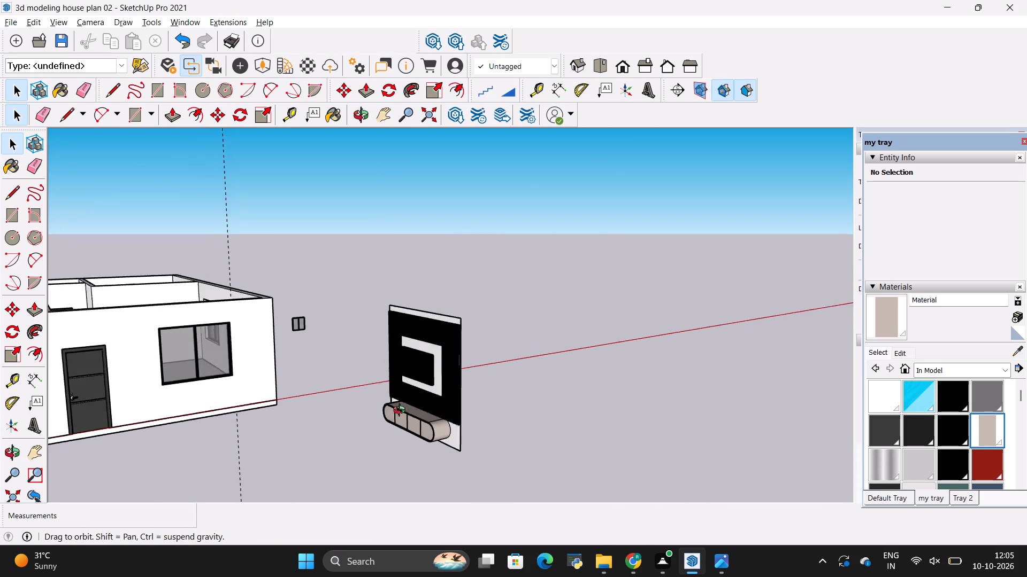
middle_click_drag(402, 411, 272, 430)
scroll(393, 423, "down", 5)
middle_click_drag(284, 425, 304, 438)
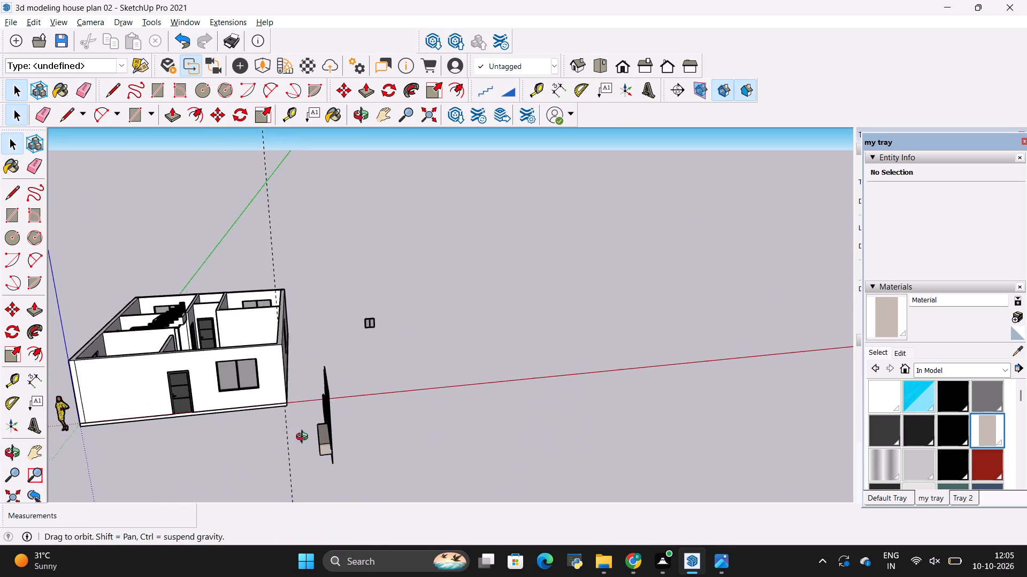
middle_click_drag(304, 438, 574, 359)
scroll(652, 340, "up", 5)
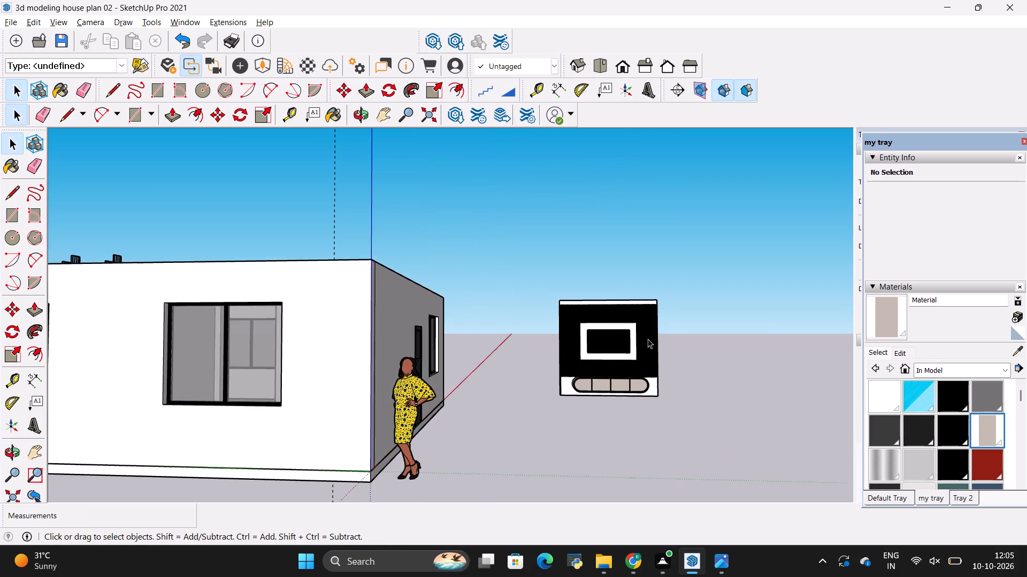
scroll(648, 339, "up", 16)
scroll(616, 338, "down", 5)
middle_click_drag(627, 355, 646, 398)
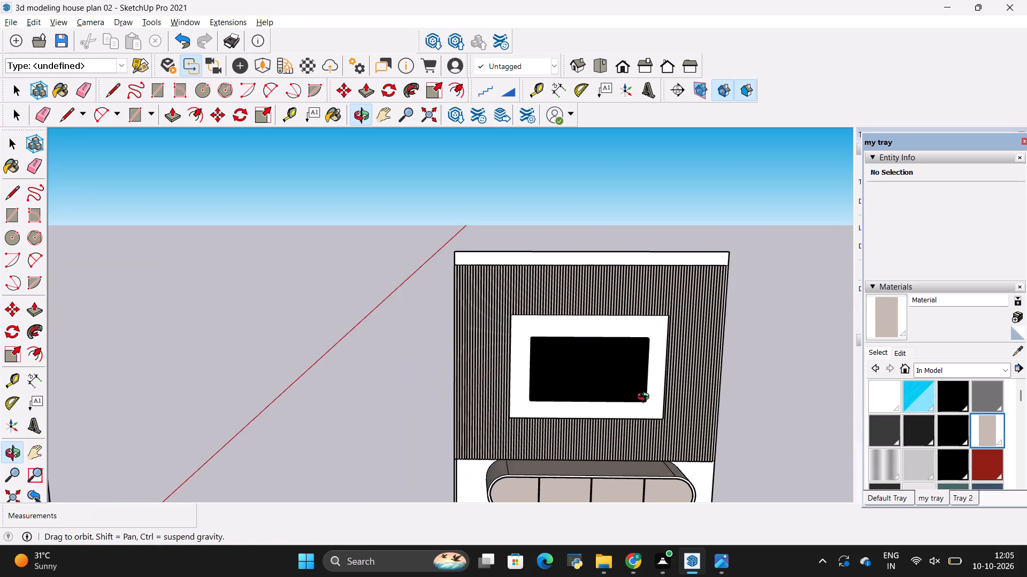
middle_click_drag(646, 398, 641, 357)
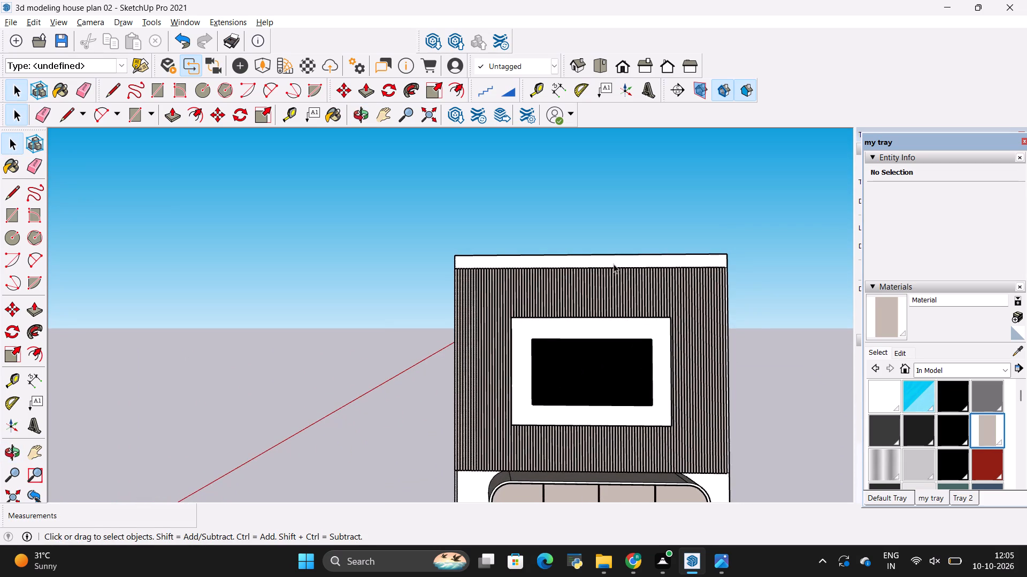
scroll(614, 264, "up", 2)
key("alt+Tab")
key("alt+Tab")
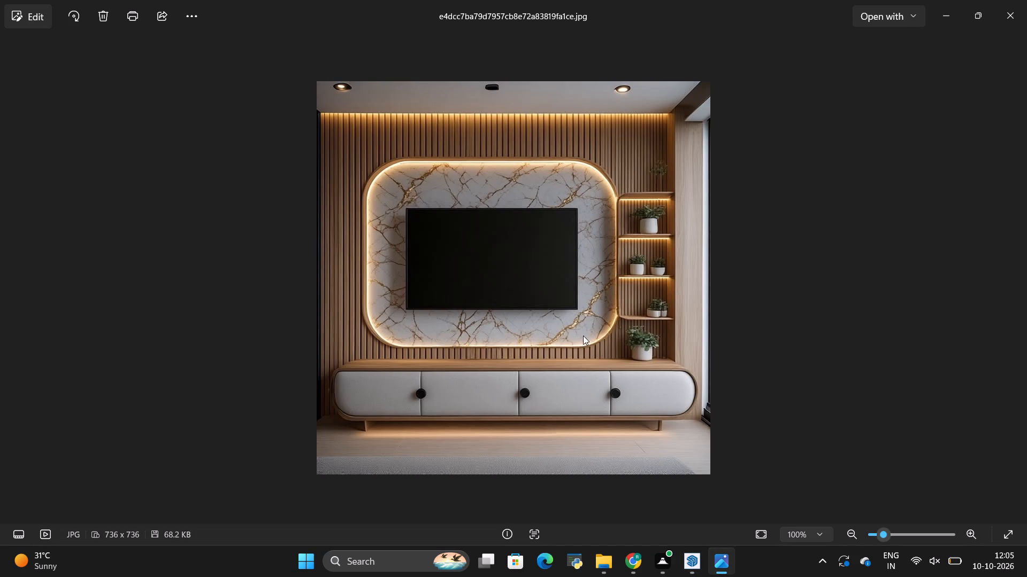
key("alt+Tab")
key("alt+Tab")
scroll(508, 394, "down", 10)
scroll(535, 458, "up", 4)
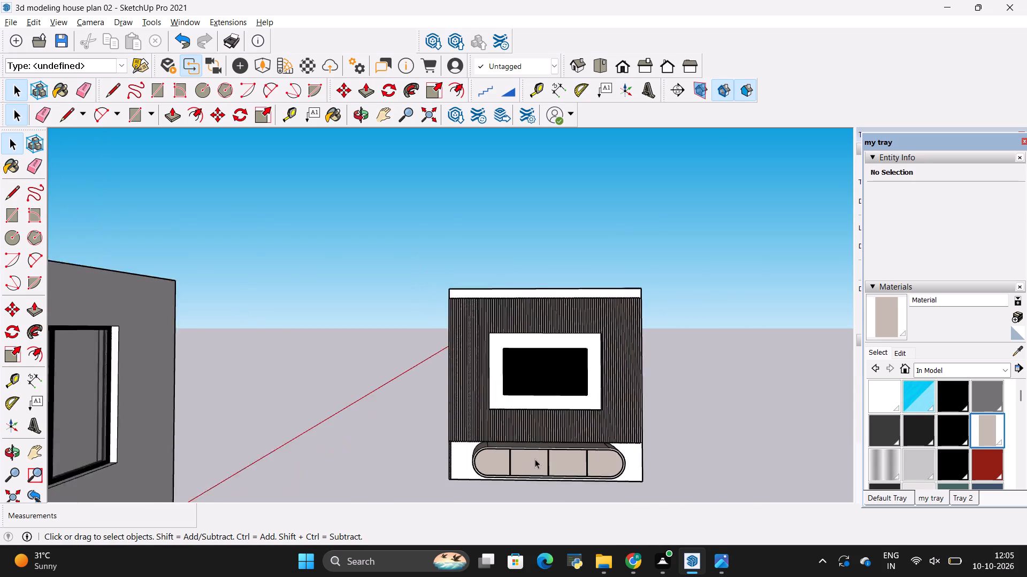
middle_click_drag(536, 461, 546, 397)
scroll(536, 461, "up", 1)
key("alt+Tab")
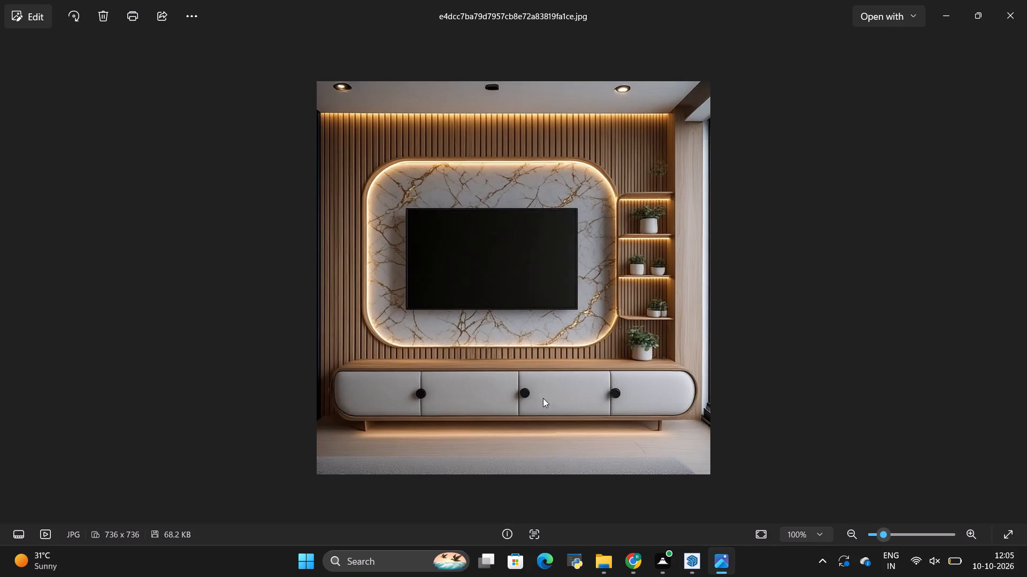
key("alt+Tab")
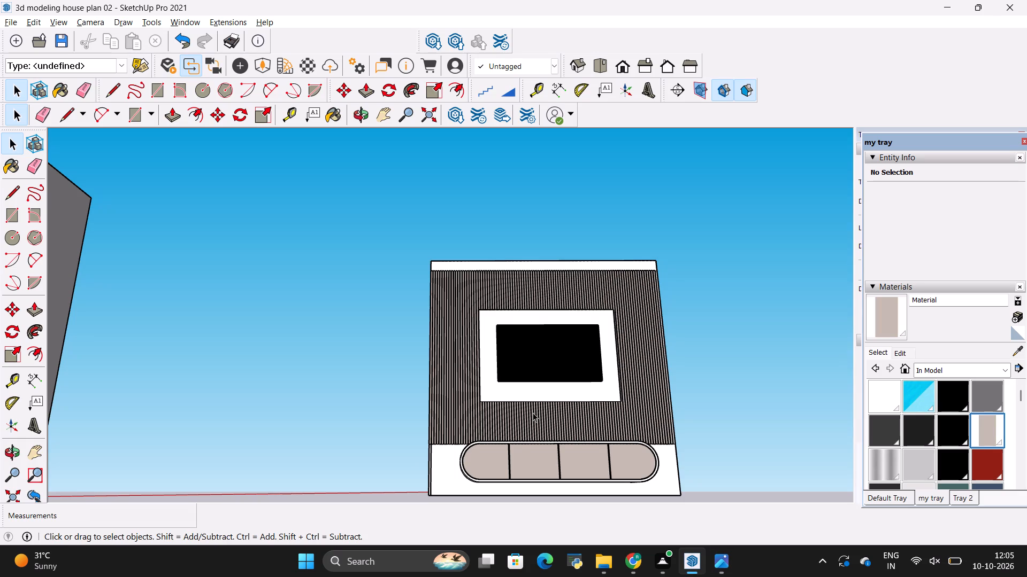
key("alt+Tab")
key("alt+Tab")
key("alt+Tab")
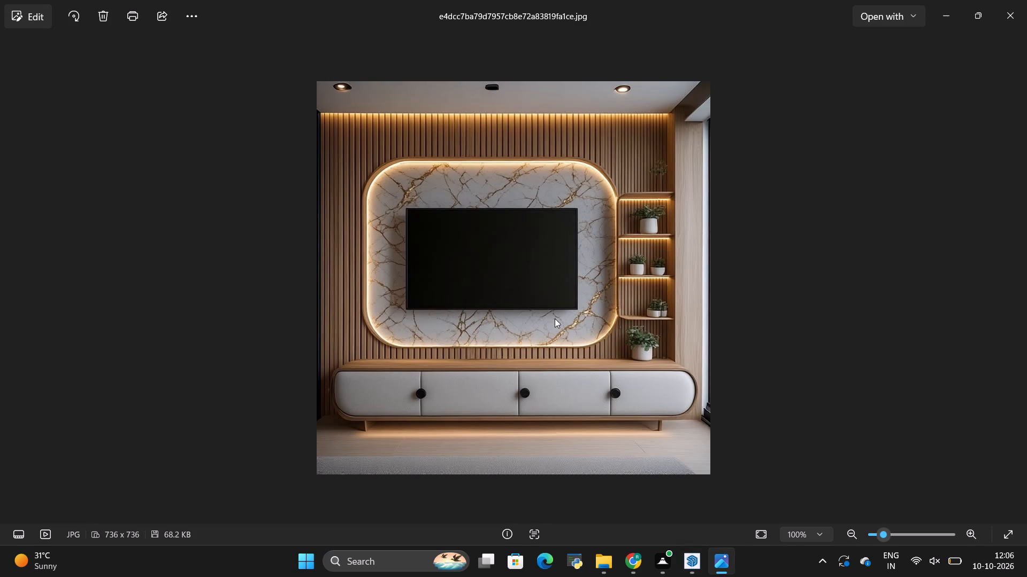
key("alt+Tab")
key("alt+Tab")
key("alt+Tab")
Select the whole panel behind the TV inside its group and create a material from the white marble image c03817249e6eaad776ee67ccda2330c4.
scroll(579, 344, "up", 5)
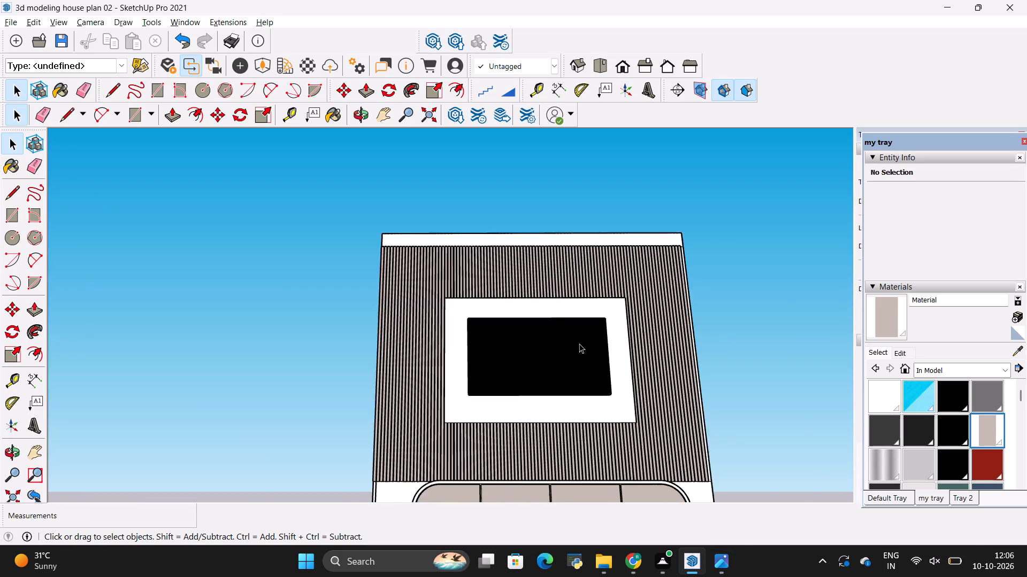
scroll(579, 344, "up", 5)
middle_click_drag(640, 288, 656, 364)
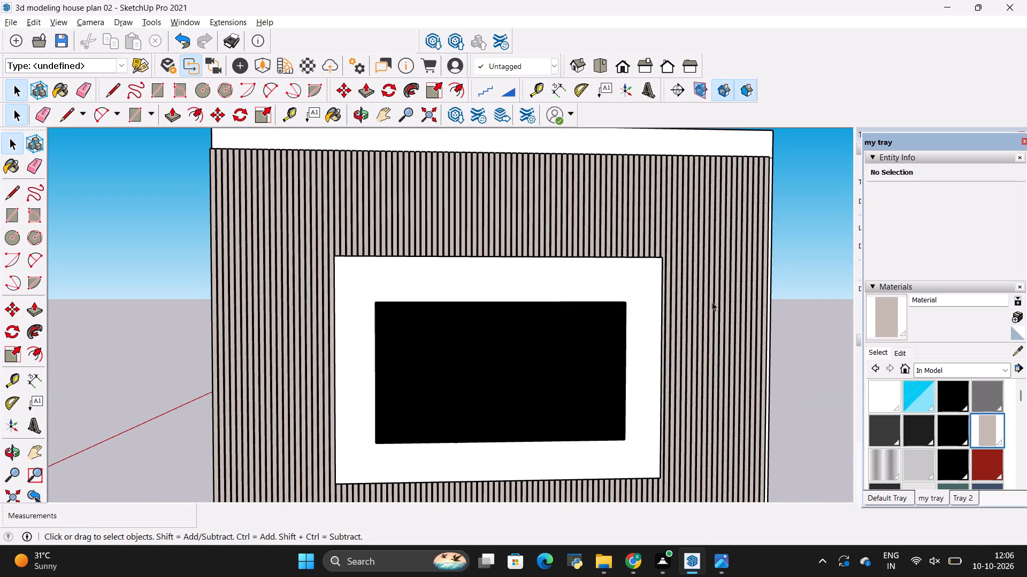
double_click(645, 309)
left_click(645, 309)
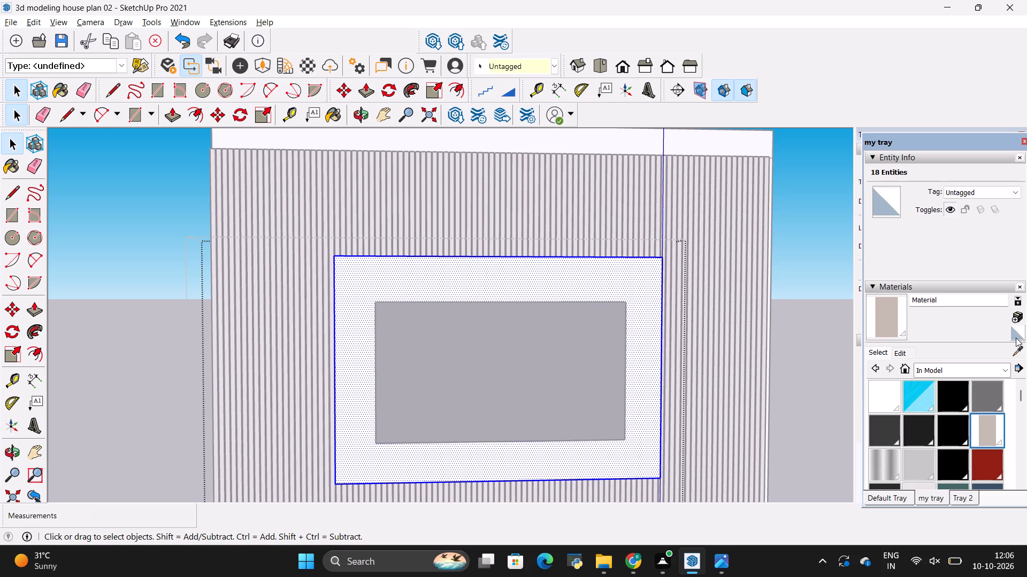
left_click(1017, 317)
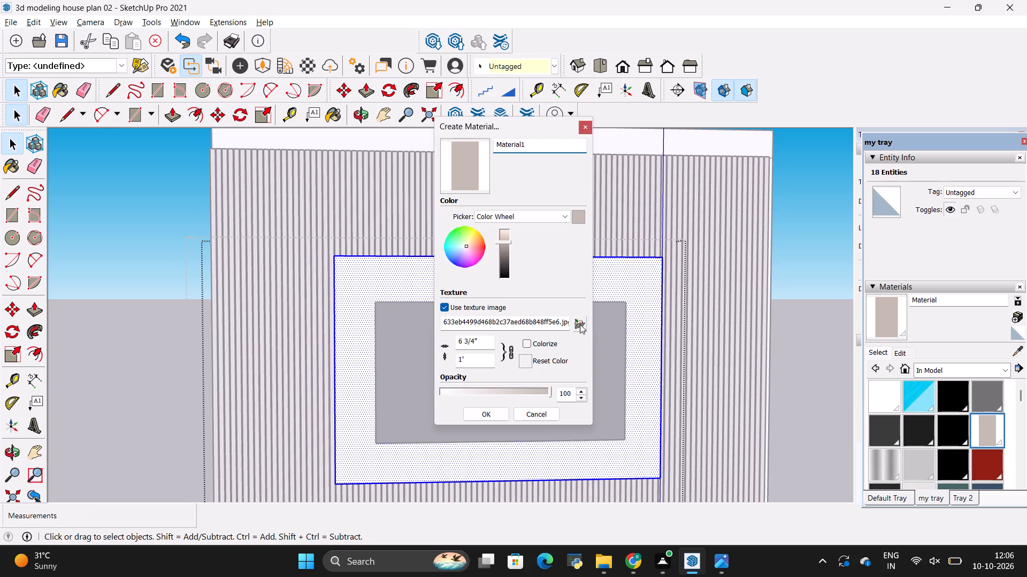
left_click(574, 322)
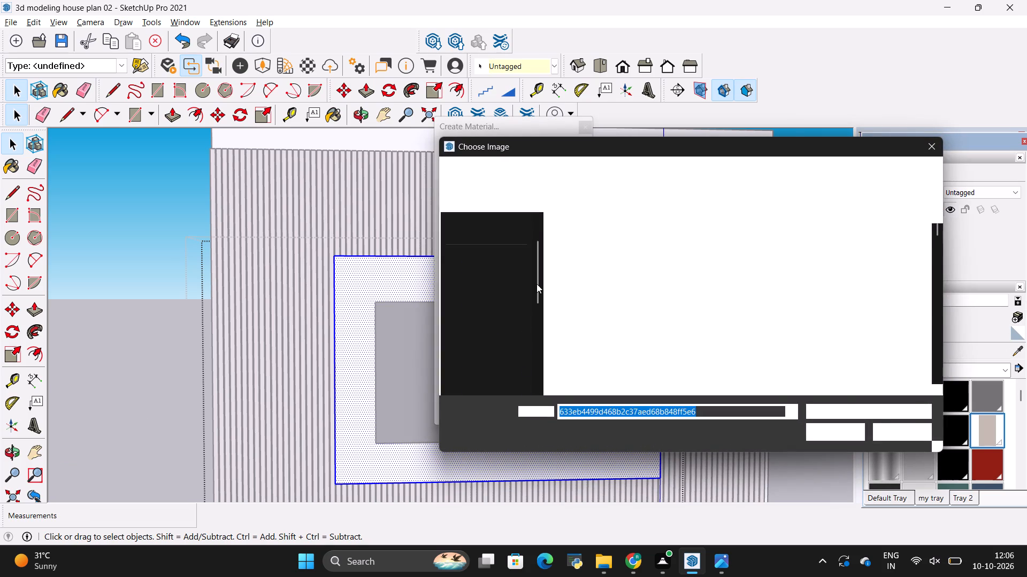
scroll(725, 278, "down", 5)
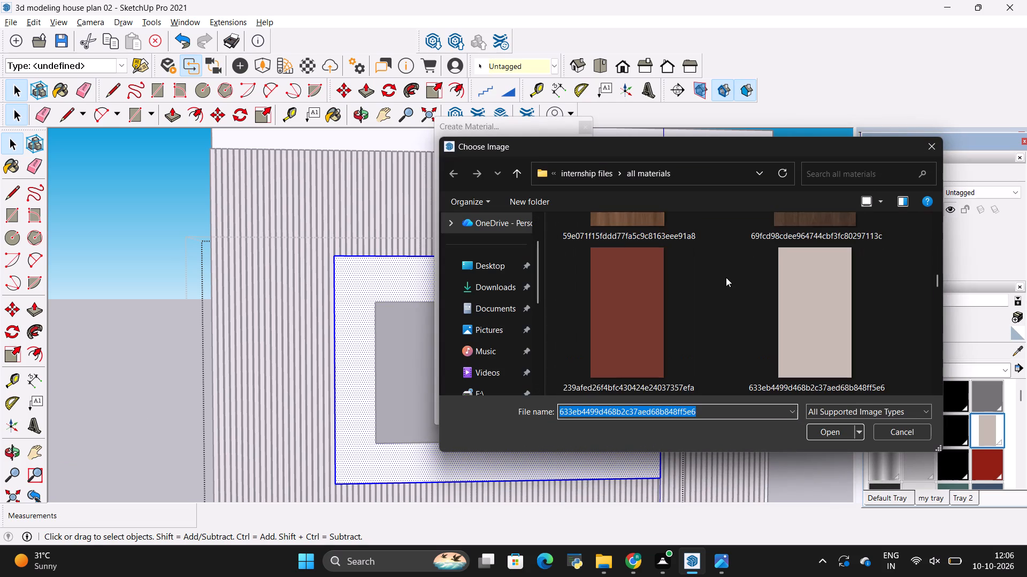
scroll(726, 277, "down", 12)
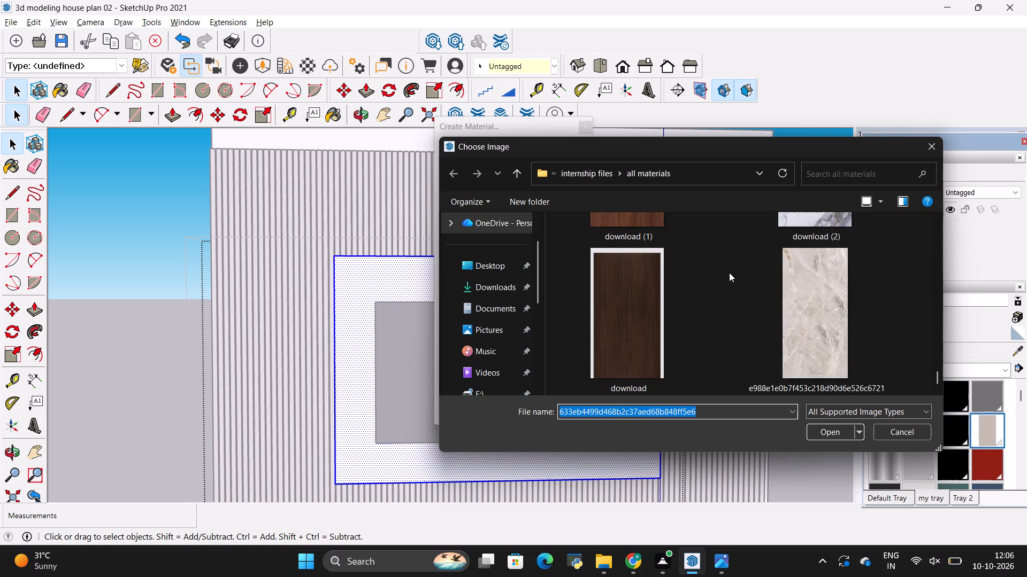
scroll(729, 272, "up", 4)
scroll(729, 272, "down", 2)
scroll(729, 272, "up", 2)
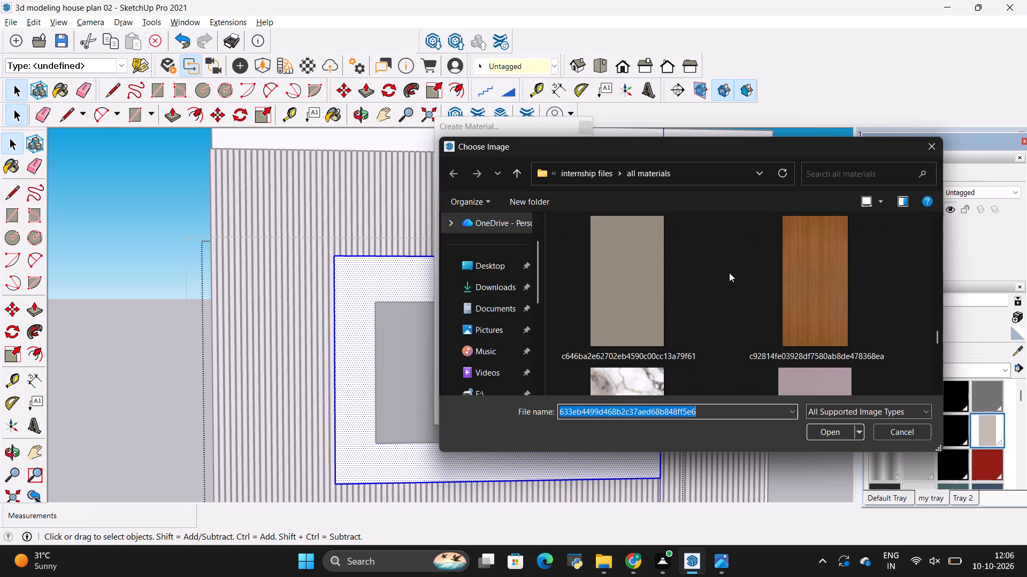
scroll(729, 272, "down", 1)
left_click(607, 324)
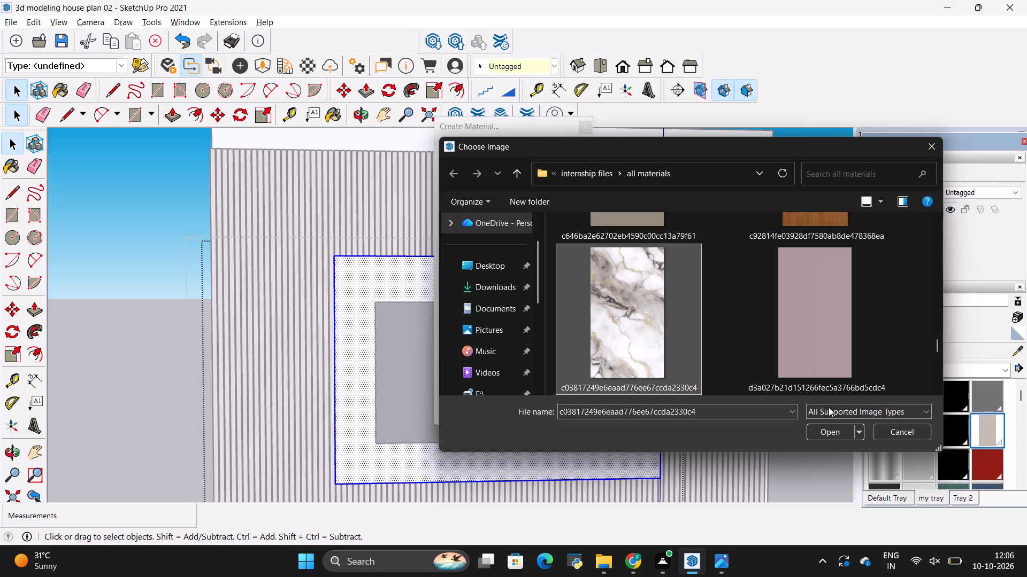
left_click(827, 435)
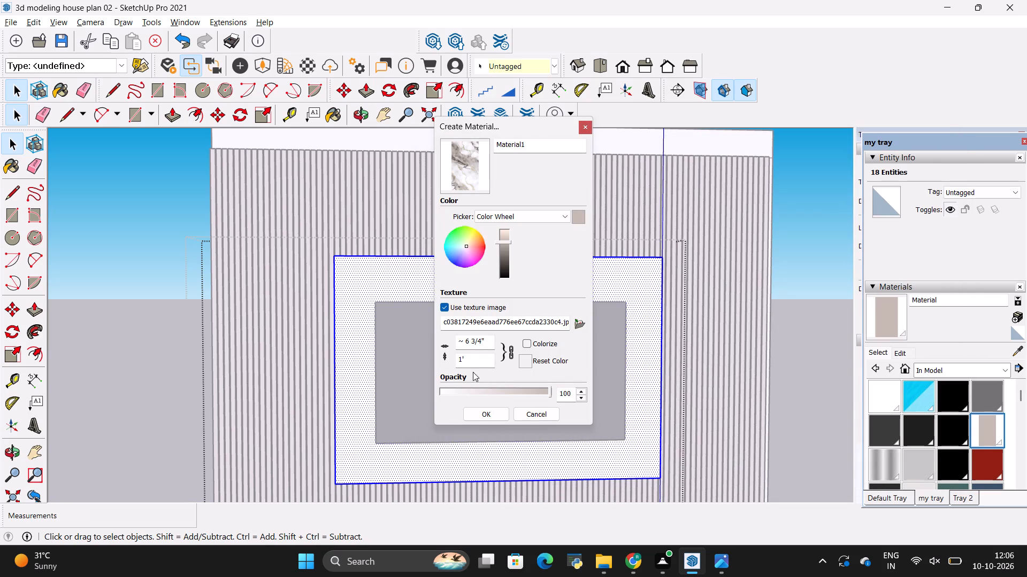
Set the marble texture's height to 20' and finish creating the material.
left_click(479, 353)
left_click(480, 356)
key("BackSpace")
key("BackSpace")
type("20'")
key("Return")
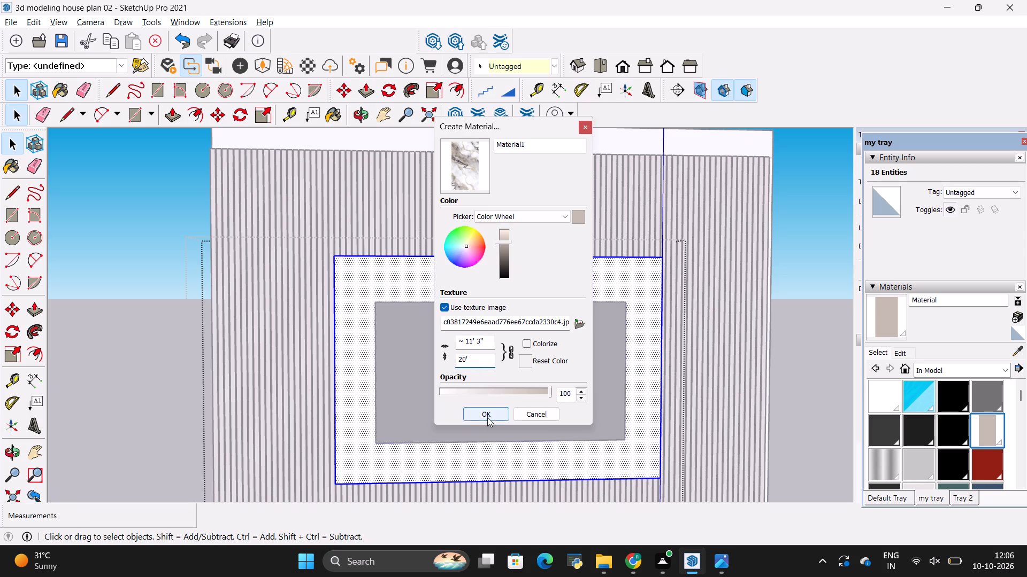
left_click(487, 417)
Paint the selected panel behind the TV with the new marble material and close its group.
left_click(896, 317)
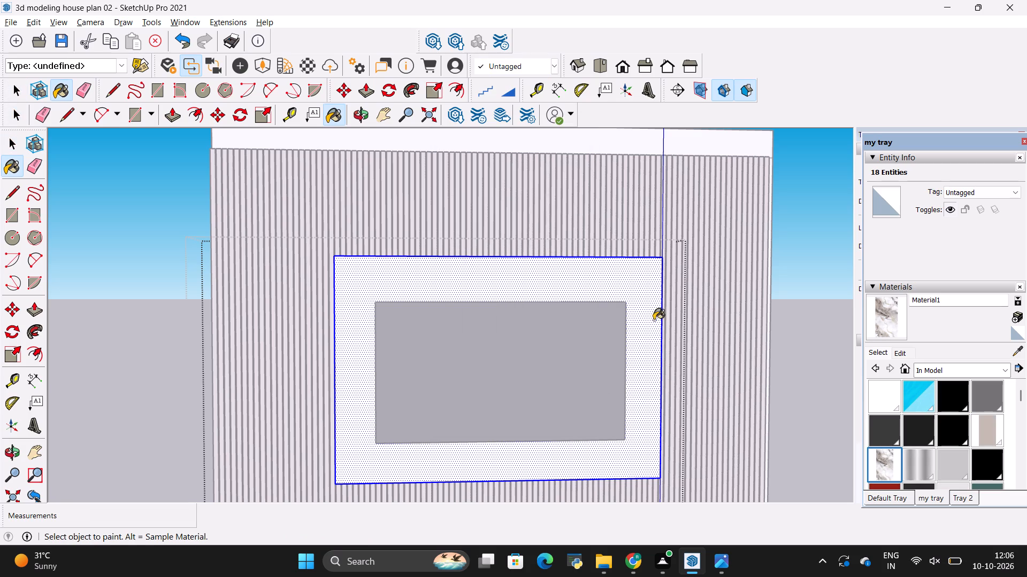
left_click(643, 314)
scroll(643, 310, "down", 5)
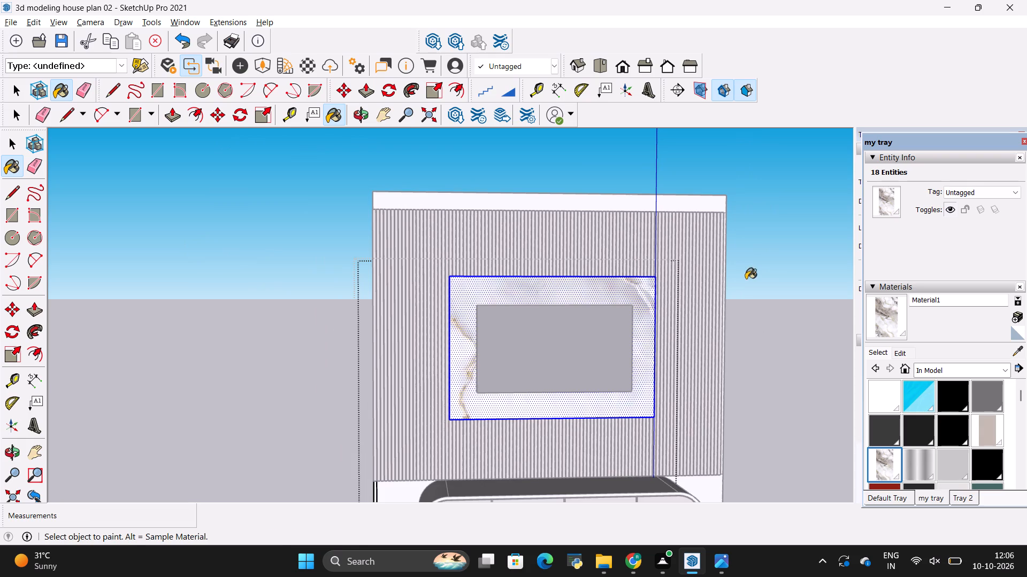
key("space")
left_click(748, 278)
scroll(584, 310, "up", 9)
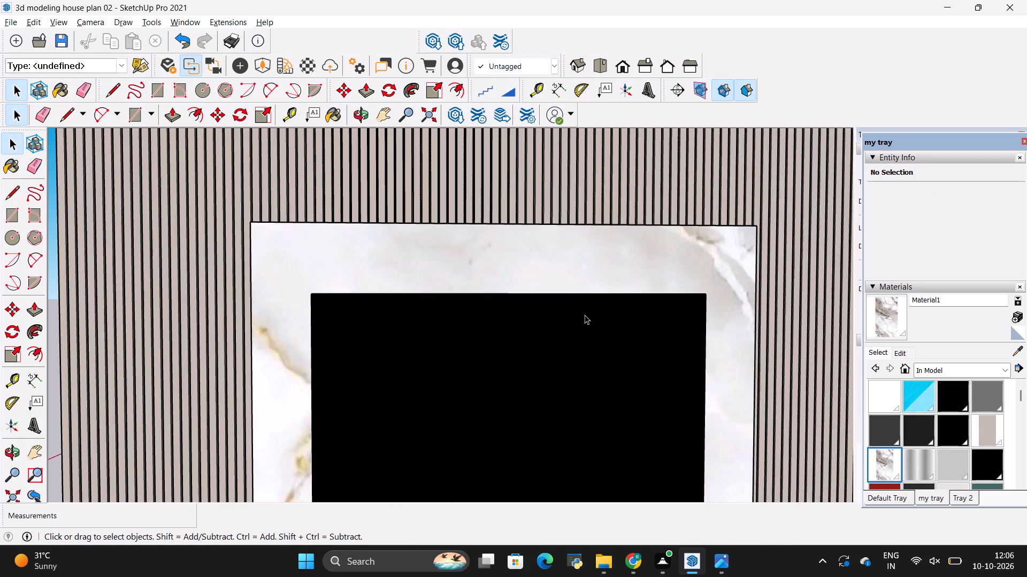
Compare the wall unit's marble TV panel, slats and cabinet with the reference image in Photos.
scroll(585, 315, "down", 13)
key("alt+Tab")
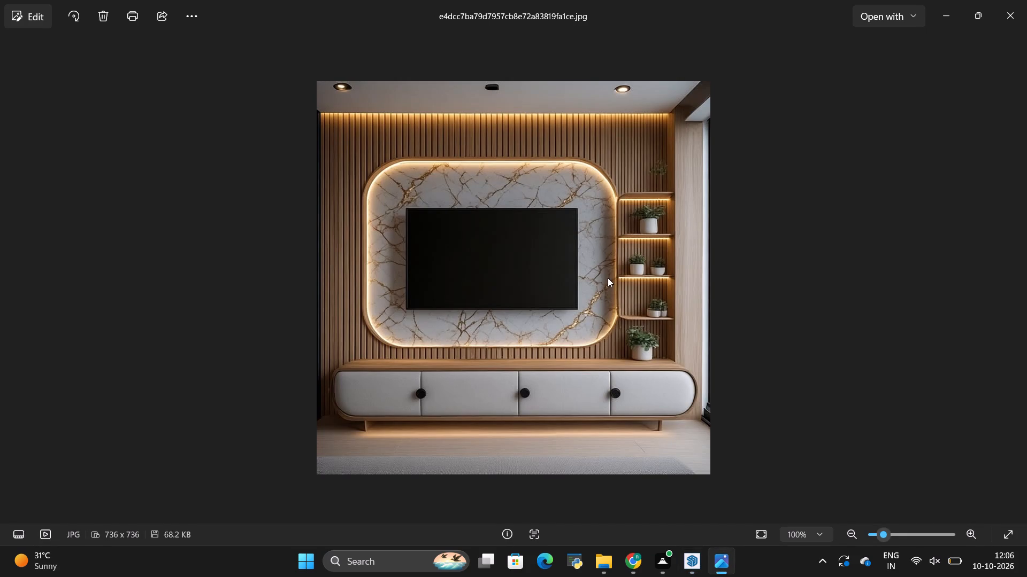
key("alt+Tab")
key("alt+Tab")
key("alt+Tab")
scroll(903, 361, "down", 2)
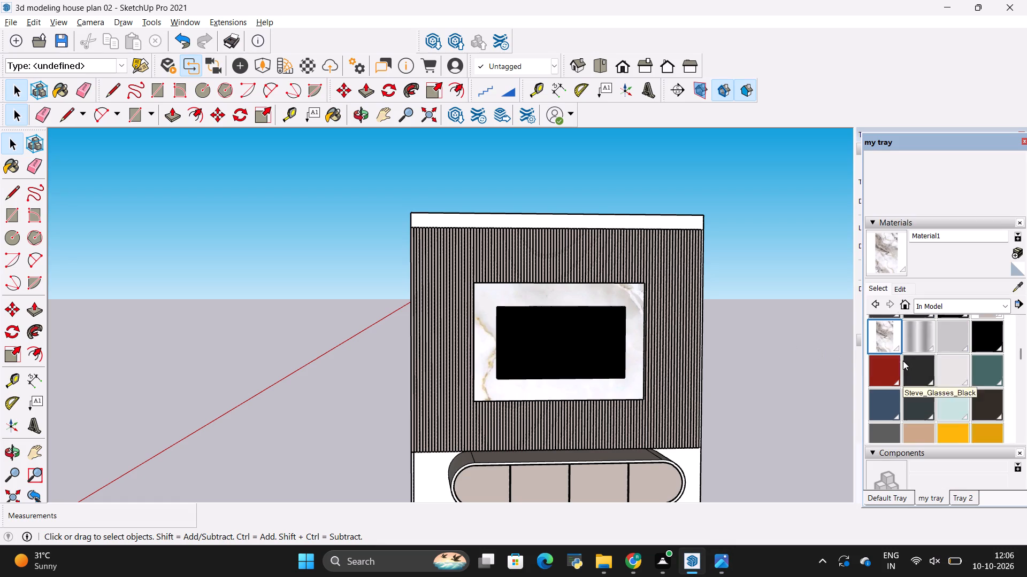
scroll(903, 361, "down", 1)
scroll(928, 303, "down", 3)
scroll(924, 295, "up", 7)
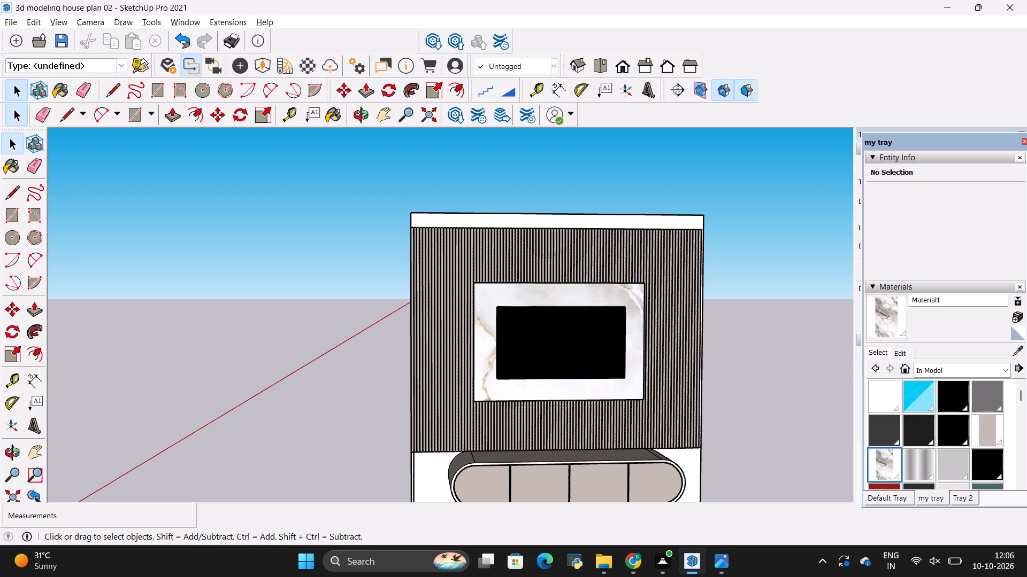
key("alt+Tab")
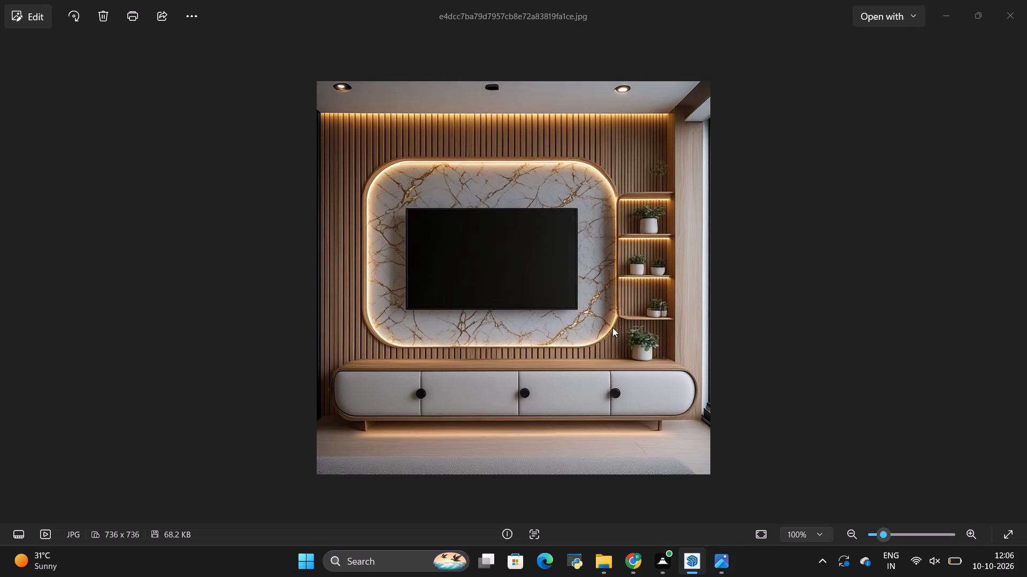
key("alt+Tab")
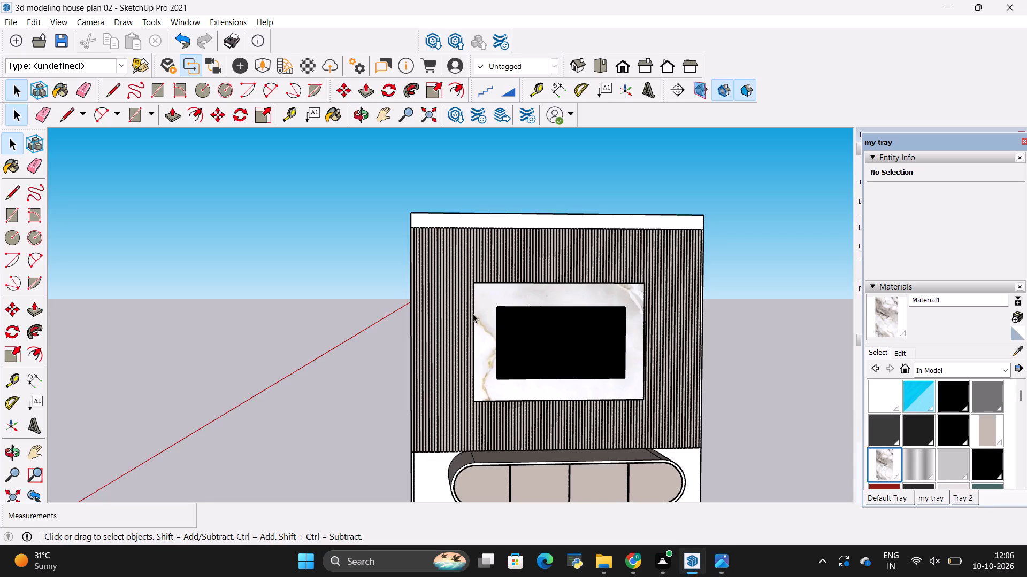
scroll(526, 260, "down", 2)
scroll(574, 365, "up", 3)
scroll(579, 364, "down", 2)
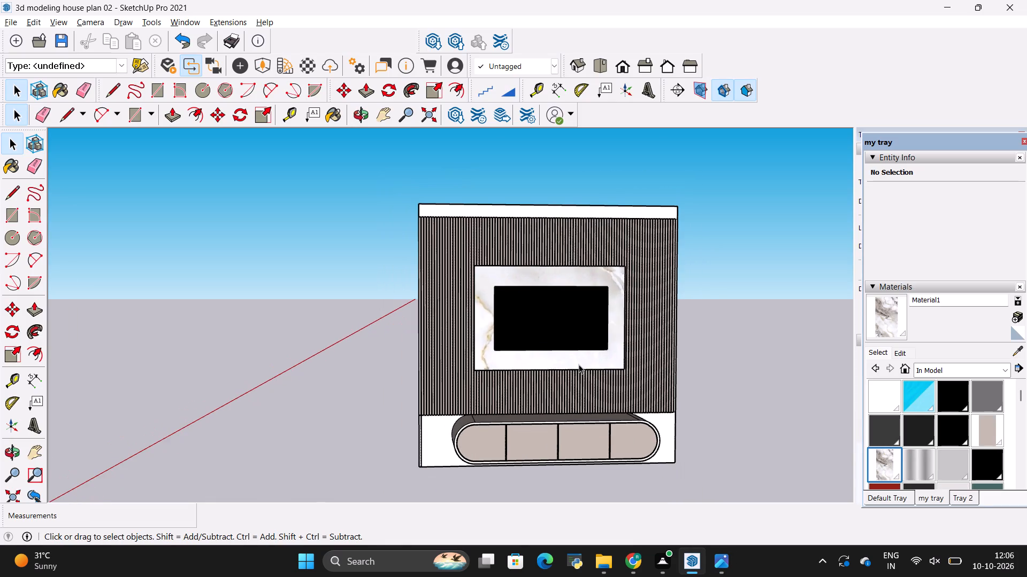
key("alt+Tab")
key("alt+Tab")
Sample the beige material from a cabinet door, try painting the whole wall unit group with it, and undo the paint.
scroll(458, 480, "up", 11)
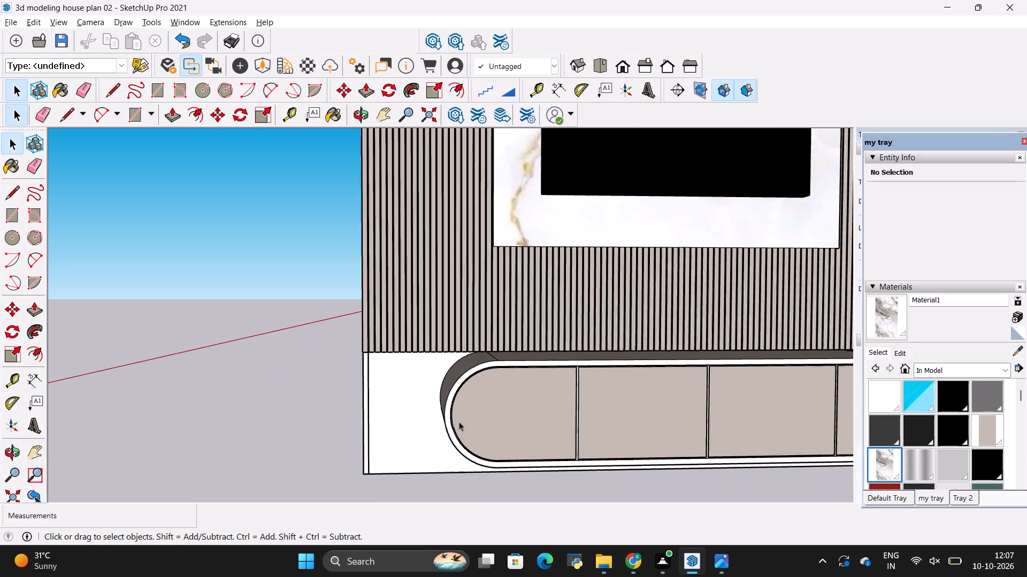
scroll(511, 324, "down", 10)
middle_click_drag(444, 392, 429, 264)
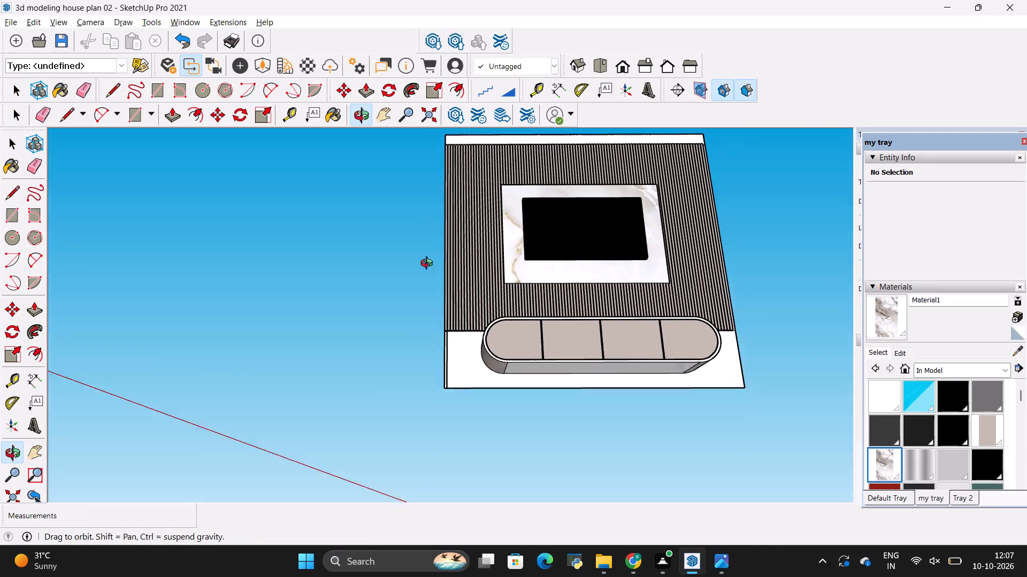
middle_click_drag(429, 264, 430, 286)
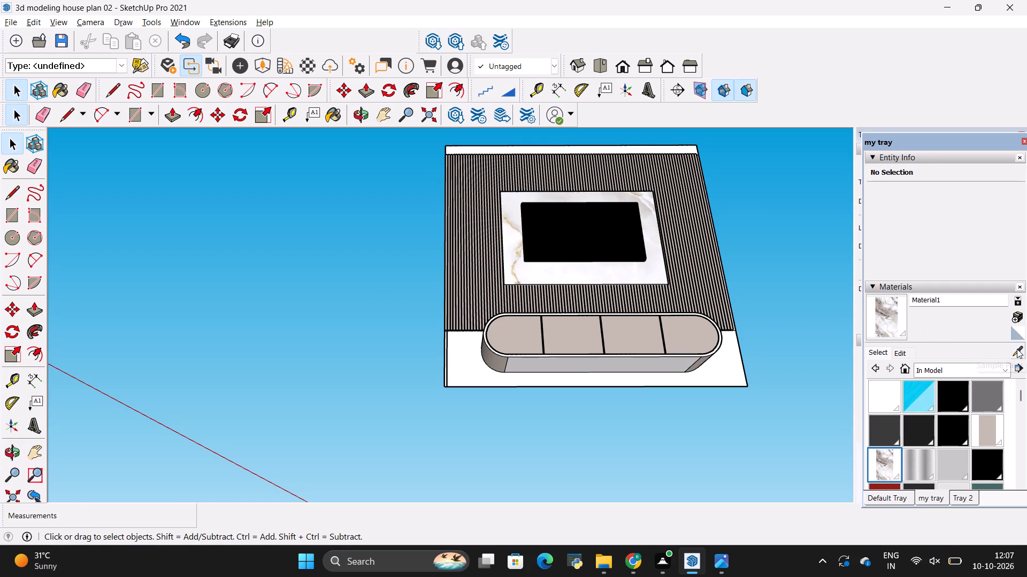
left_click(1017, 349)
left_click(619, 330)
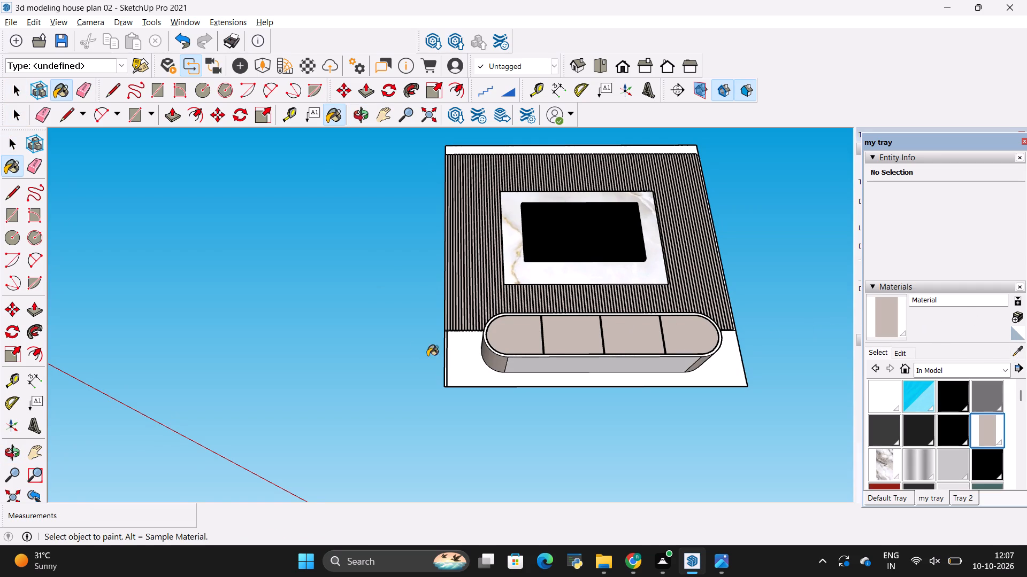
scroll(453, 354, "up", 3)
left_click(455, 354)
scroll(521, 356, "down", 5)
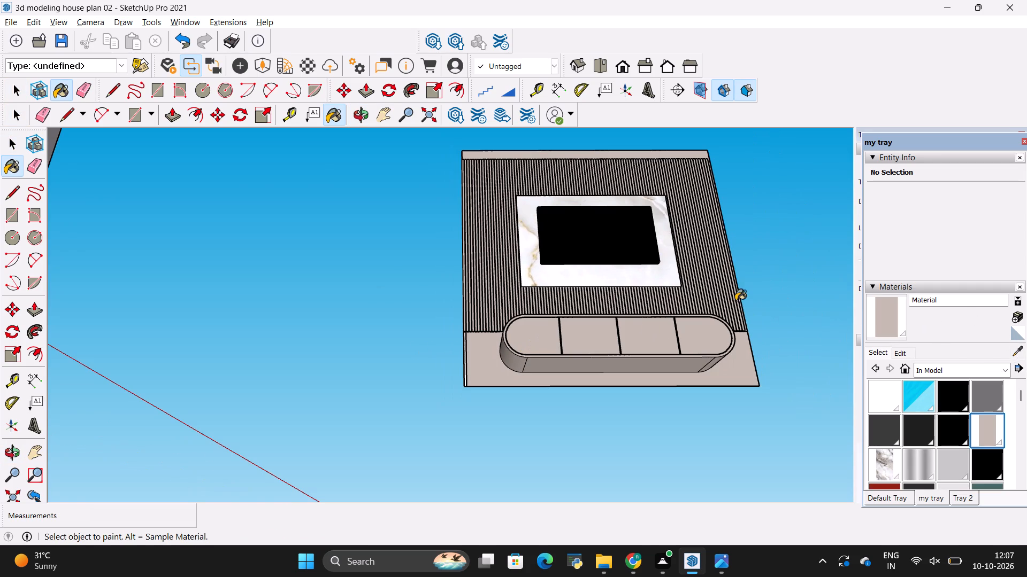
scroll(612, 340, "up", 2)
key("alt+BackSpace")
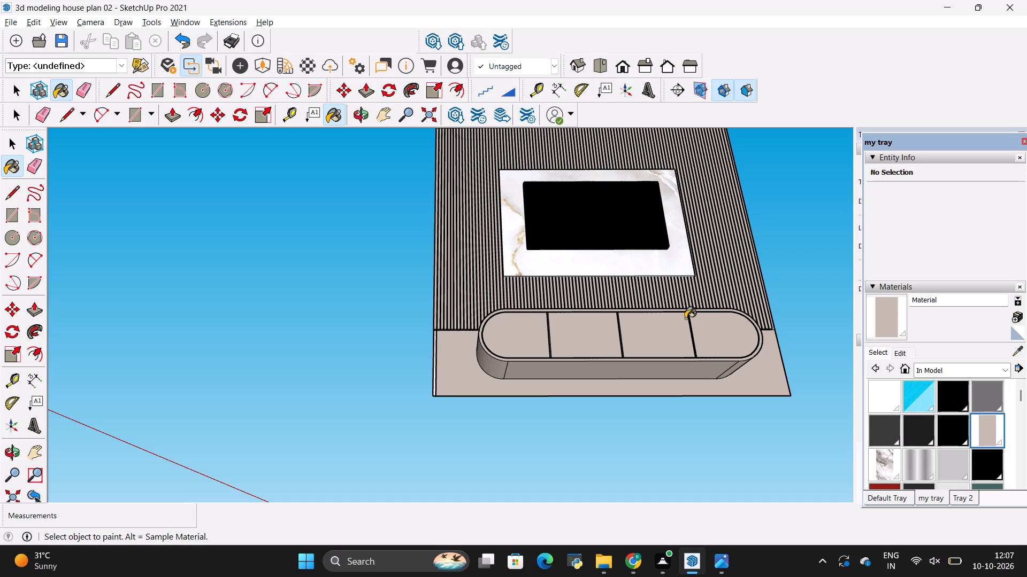
Inside the wall unit group, paint the white back panel face behind the cabinet with the sampled beige material and close the group.
key("space")
double_click(462, 369)
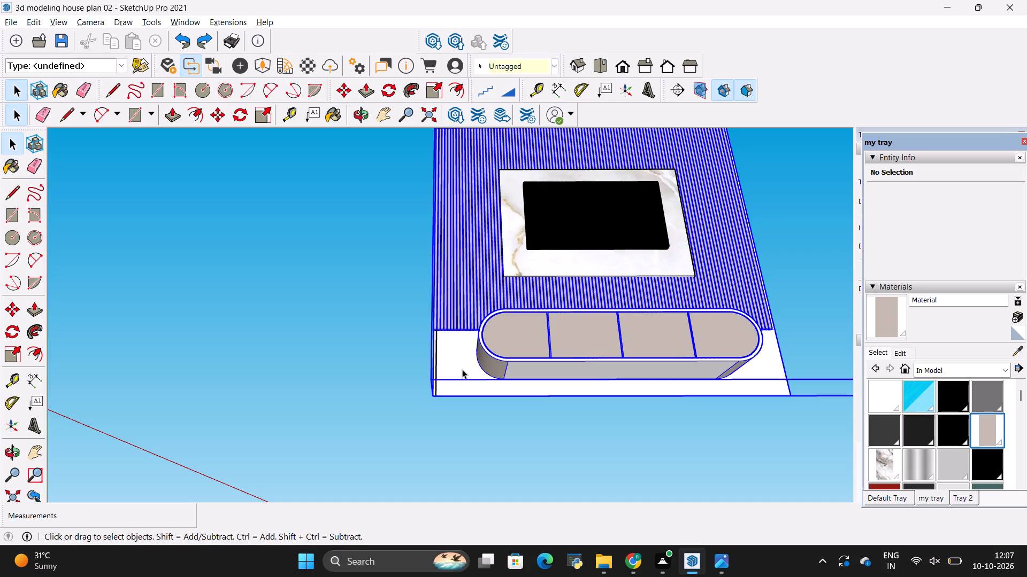
left_click(885, 325)
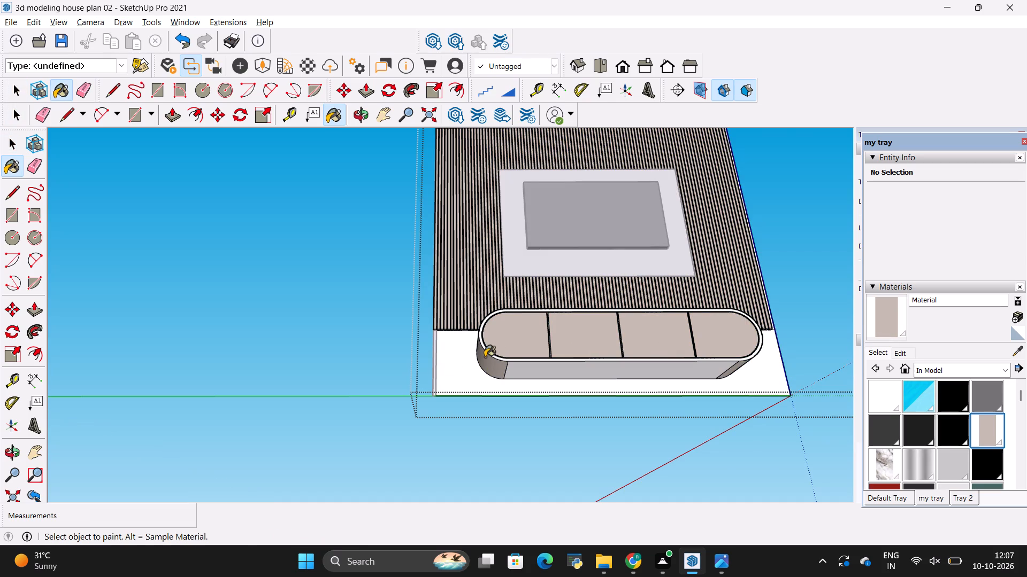
scroll(485, 357, "up", 4)
left_click(436, 366)
scroll(518, 375, "down", 5)
key("space")
left_click(320, 297)
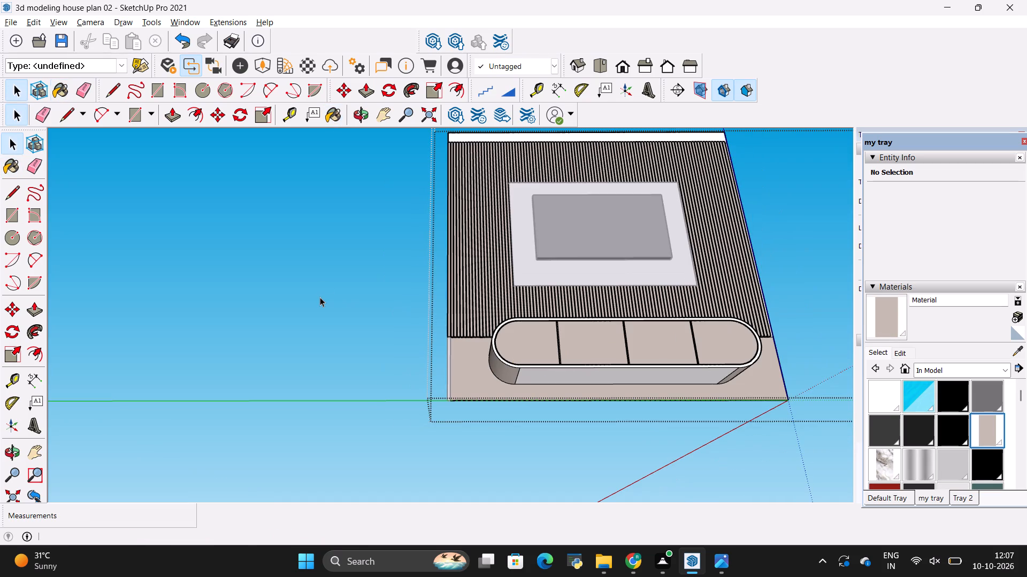
Inspect the painted wall unit from several angles and compare it with the reference image in Photos.
scroll(320, 297, "down", 7)
middle_click_drag(525, 269, 488, 403)
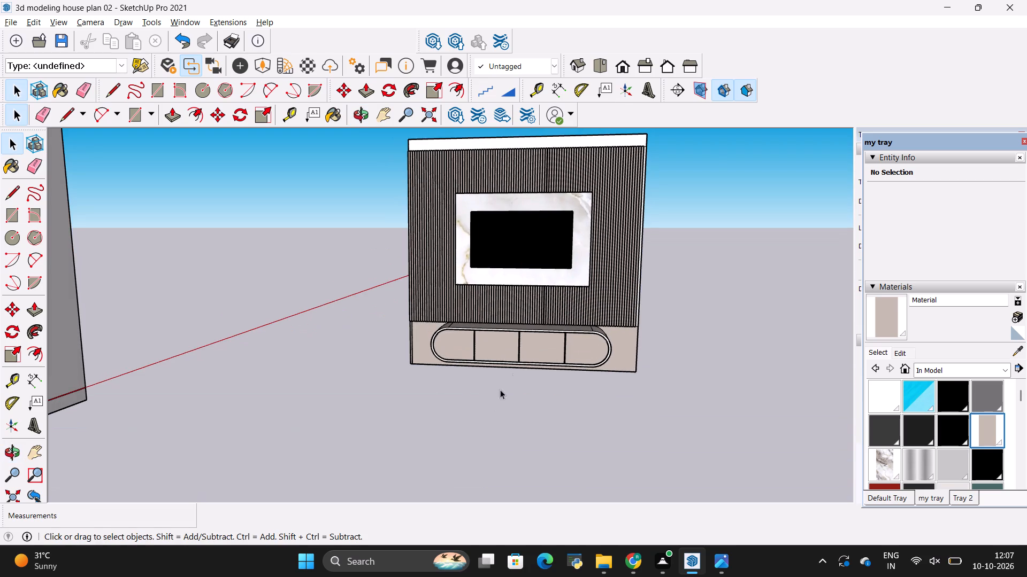
scroll(528, 335, "up", 11)
scroll(533, 317, "down", 10)
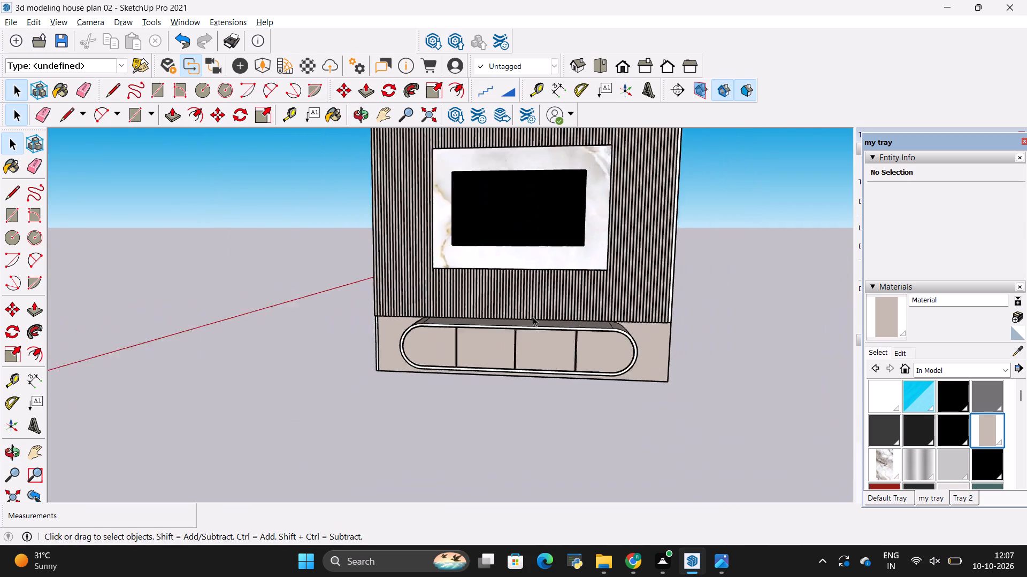
scroll(533, 317, "down", 7)
scroll(602, 255, "up", 5)
middle_click_drag(449, 275, 548, 240)
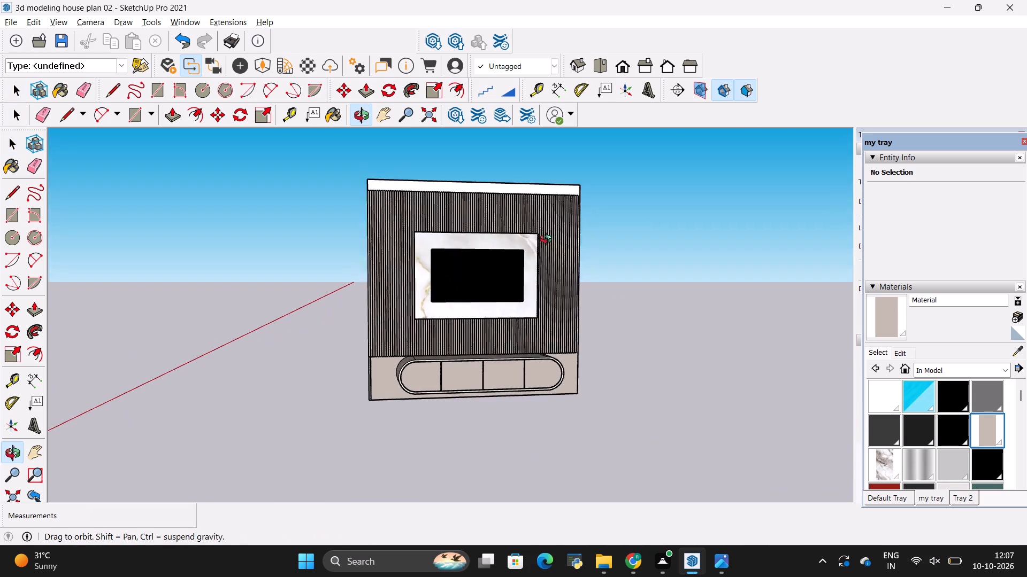
middle_click_drag(548, 240, 520, 327)
scroll(470, 329, "up", 9)
scroll(473, 327, "down", 6)
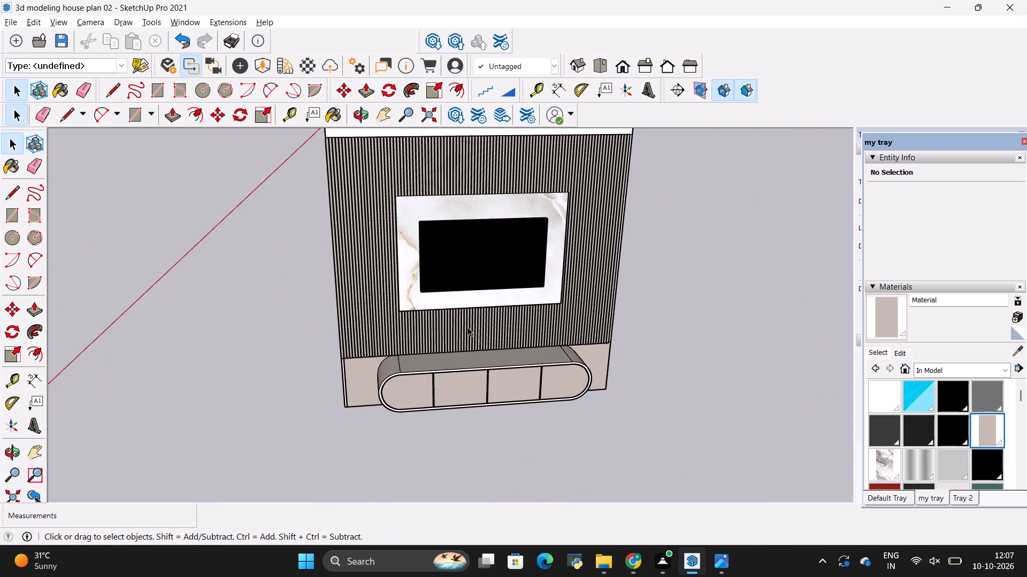
middle_click_drag(467, 327, 506, 180)
scroll(425, 249, "up", 7)
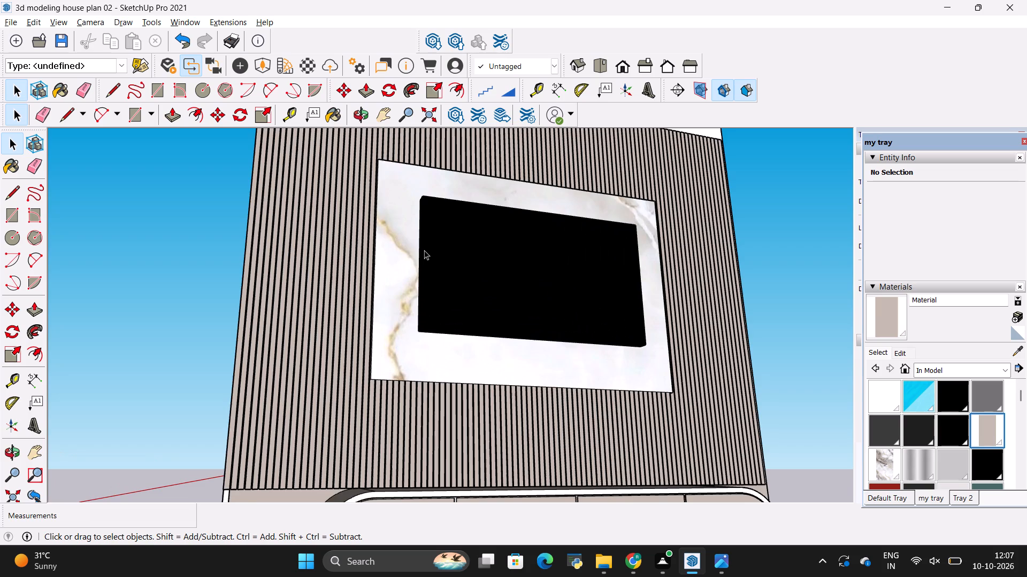
scroll(424, 250, "down", 4)
key("alt+Tab")
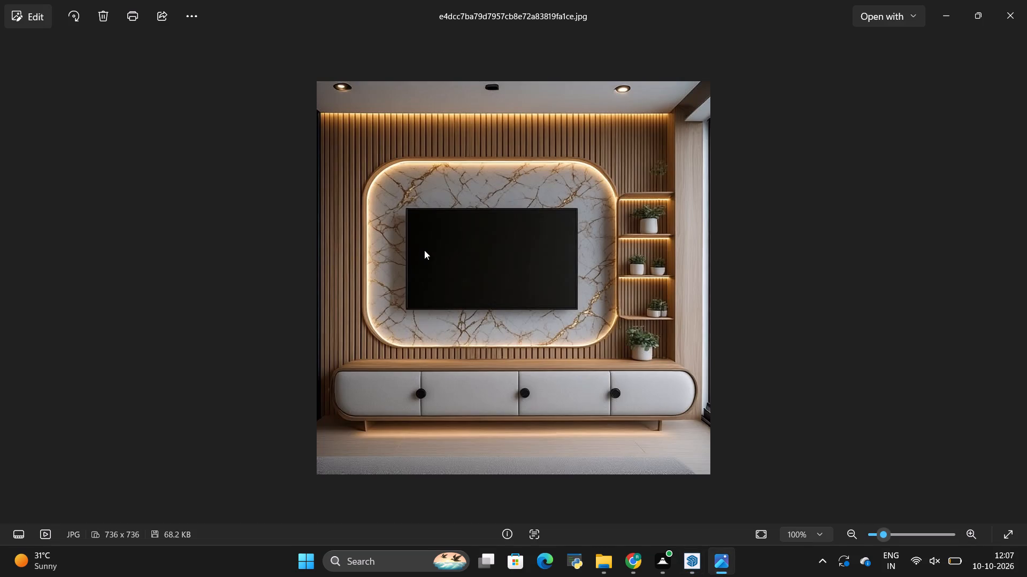
key("alt+Tab")
key("alt+Tab")
key("alt+Tab")
scroll(424, 250, "down", 6)
middle_click_drag(469, 243, 427, 309)
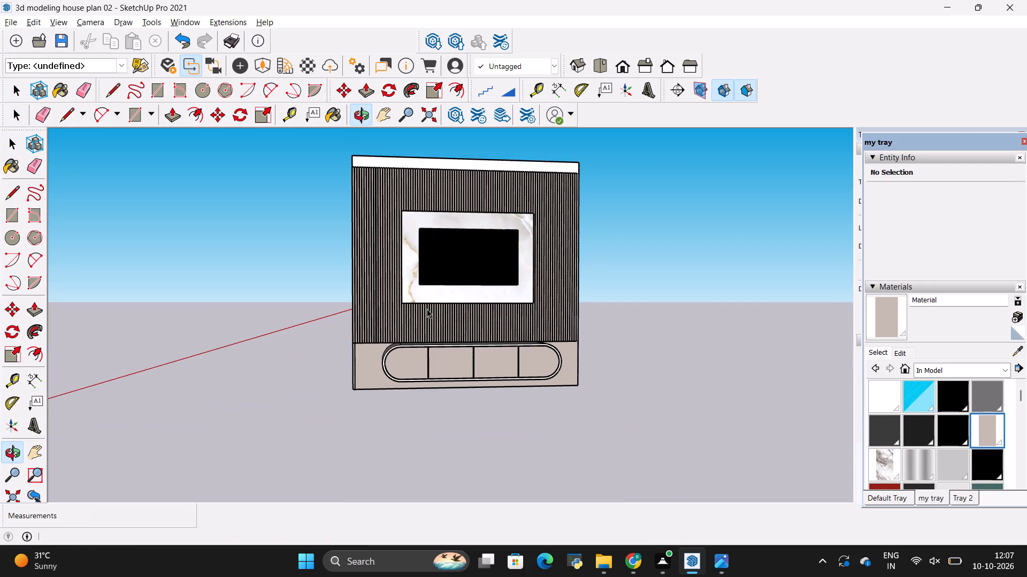
scroll(451, 276, "down", 10)
middle_click_drag(451, 259, 450, 288)
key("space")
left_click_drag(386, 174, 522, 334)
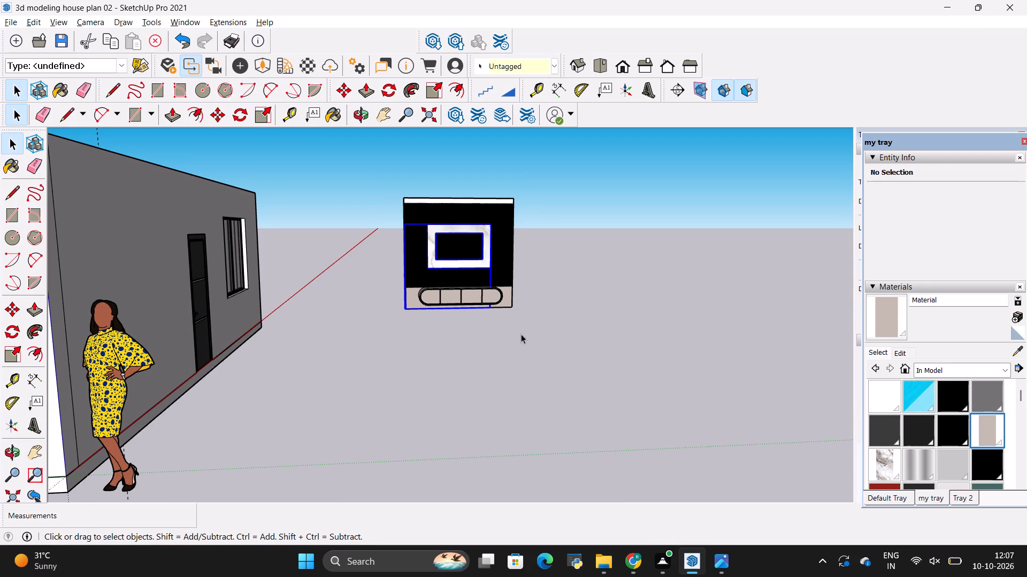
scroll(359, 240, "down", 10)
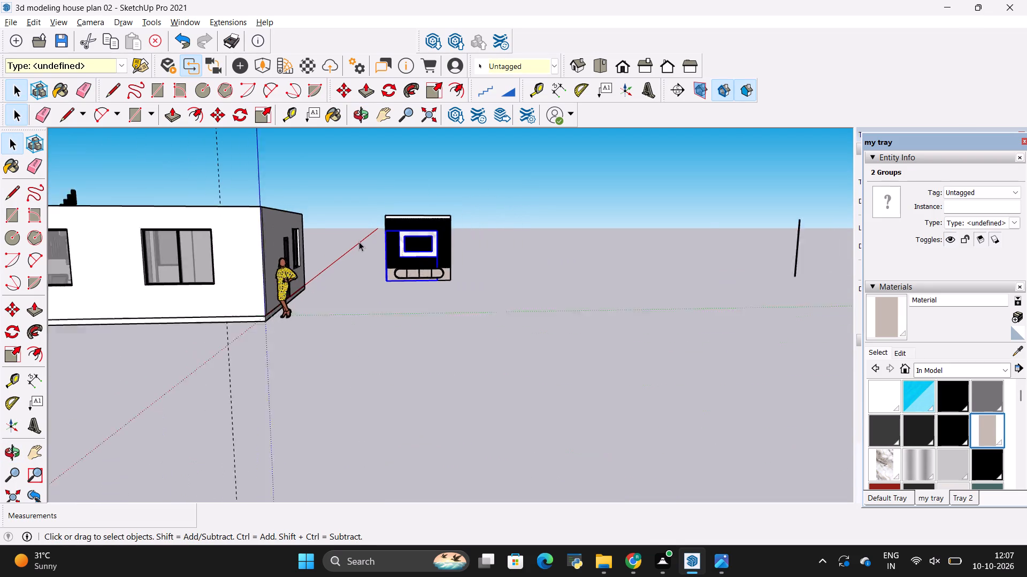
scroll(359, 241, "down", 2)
Open the wall unit group and erase all edges of the stray thin vertical strip standing far from the unit.
left_click(705, 235)
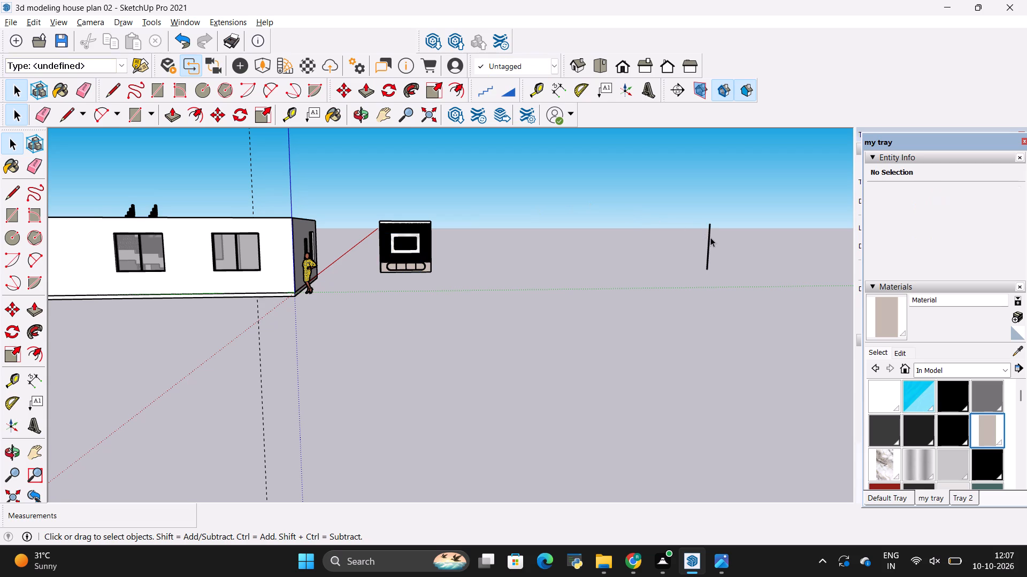
left_click(710, 237)
left_click(685, 194)
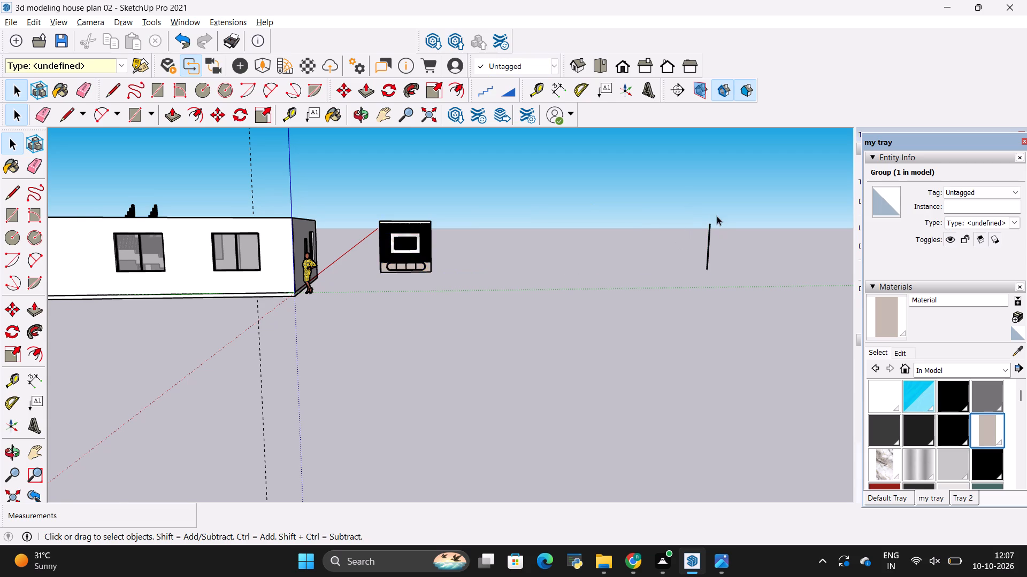
scroll(717, 216, "up", 20)
scroll(717, 216, "up", 13)
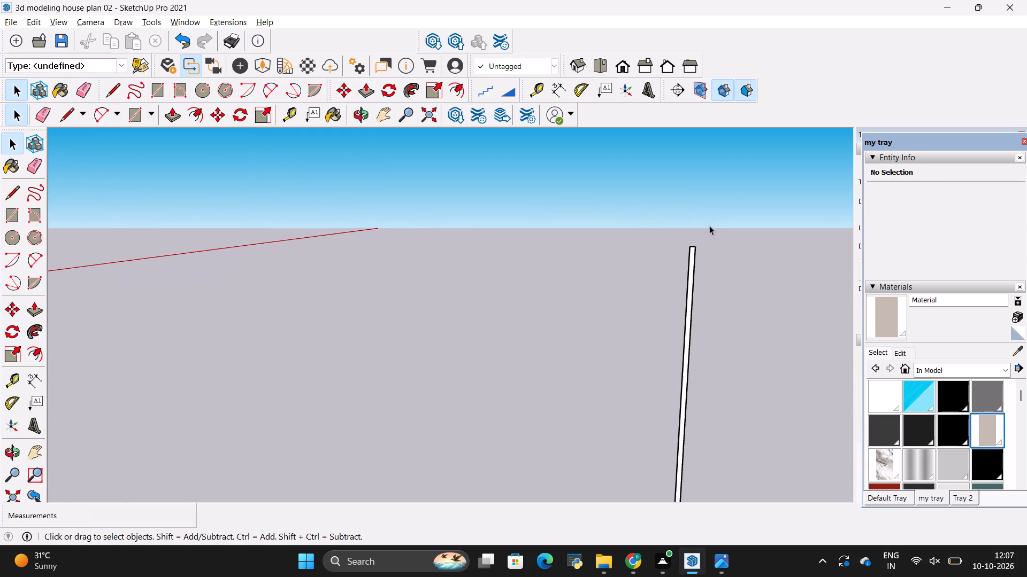
double_click(691, 266)
left_click(692, 266)
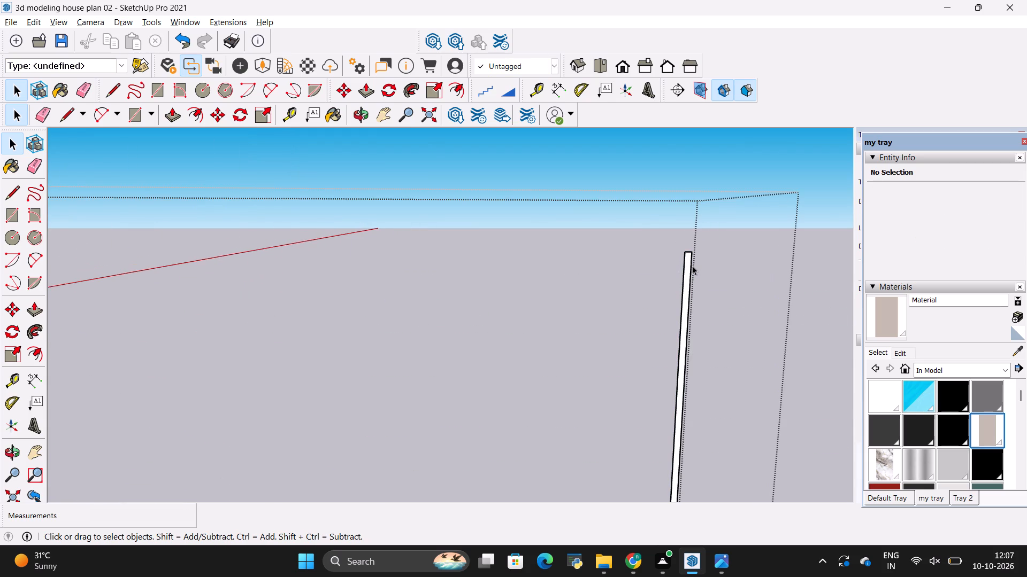
key("e")
left_click_drag(693, 272, 676, 287)
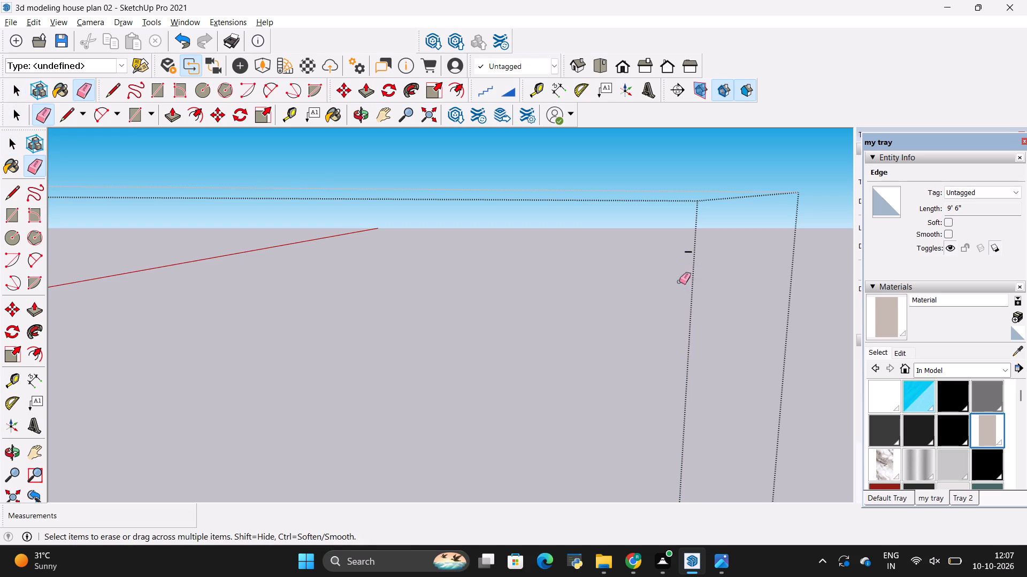
left_click_drag(690, 246, 689, 256)
scroll(690, 238, "down", 4)
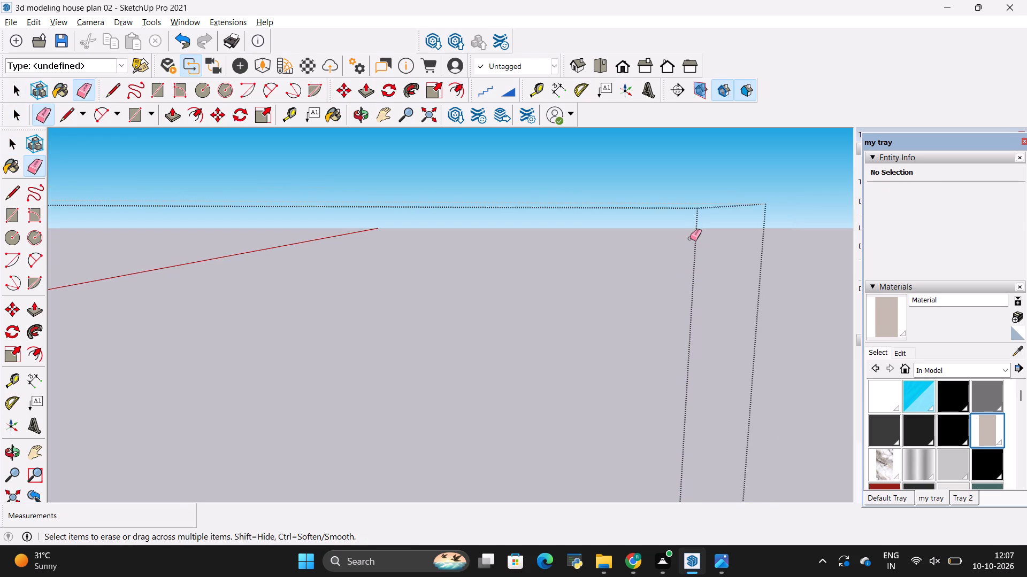
scroll(690, 238, "down", 16)
scroll(678, 373, "up", 12)
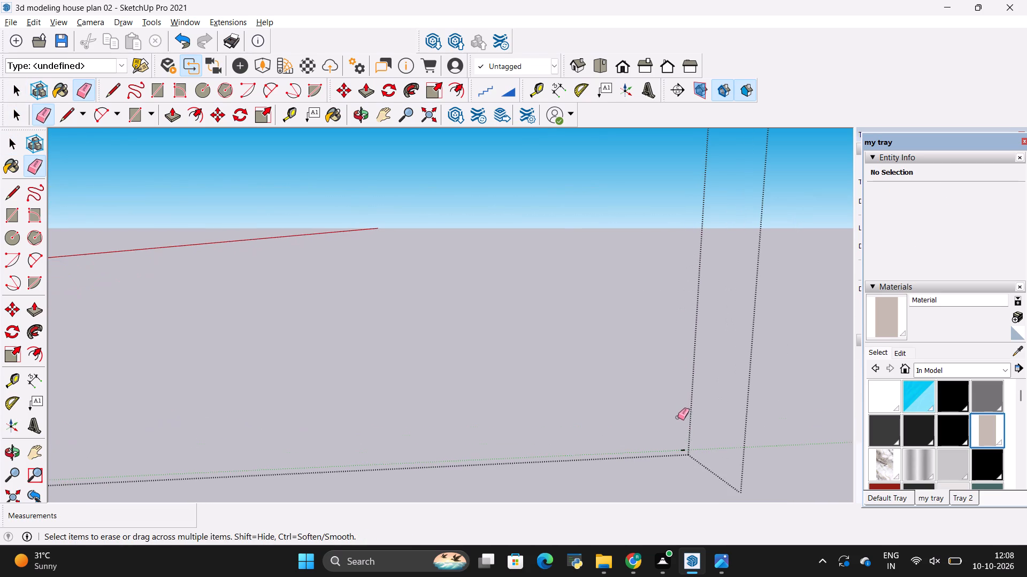
left_click_drag(678, 433, 684, 463)
scroll(664, 431, "down", 13)
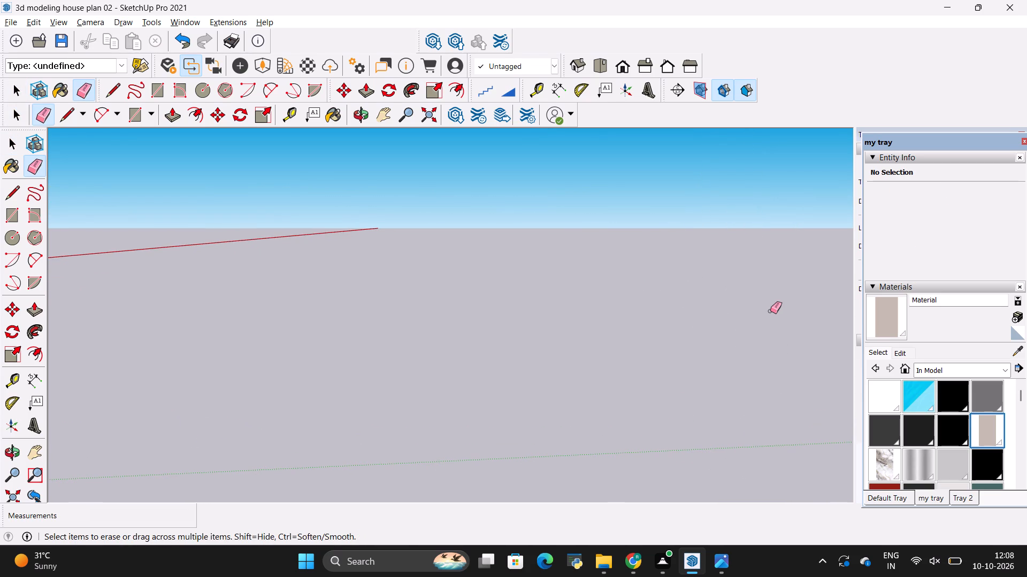
Close the open group and combine all the TV wall unit's separate groups into one group.
scroll(770, 311, "down", 20)
scroll(770, 311, "down", 20)
scroll(770, 311, "down", 3)
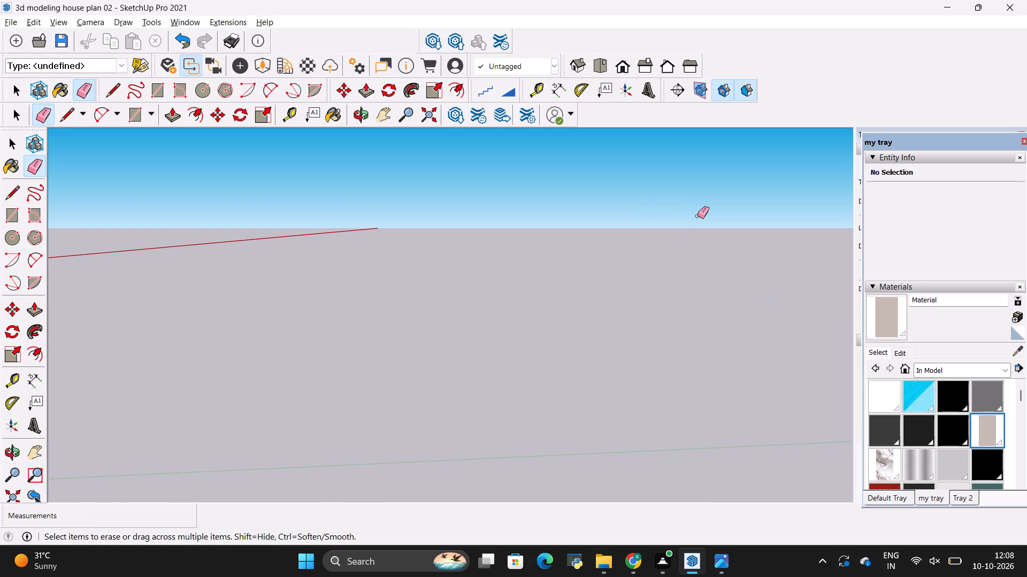
scroll(698, 216, "down", 20)
scroll(698, 216, "down", 20)
scroll(698, 216, "down", 2)
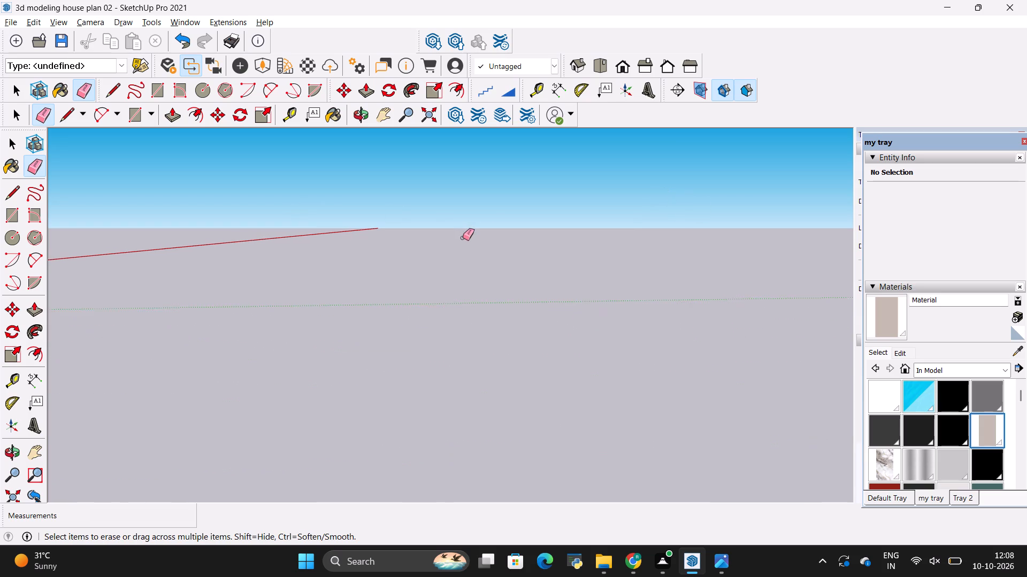
scroll(463, 238, "down", 4)
scroll(493, 231, "up", 1)
scroll(493, 231, "down", 20)
scroll(493, 231, "down", 20)
scroll(493, 231, "down", 1)
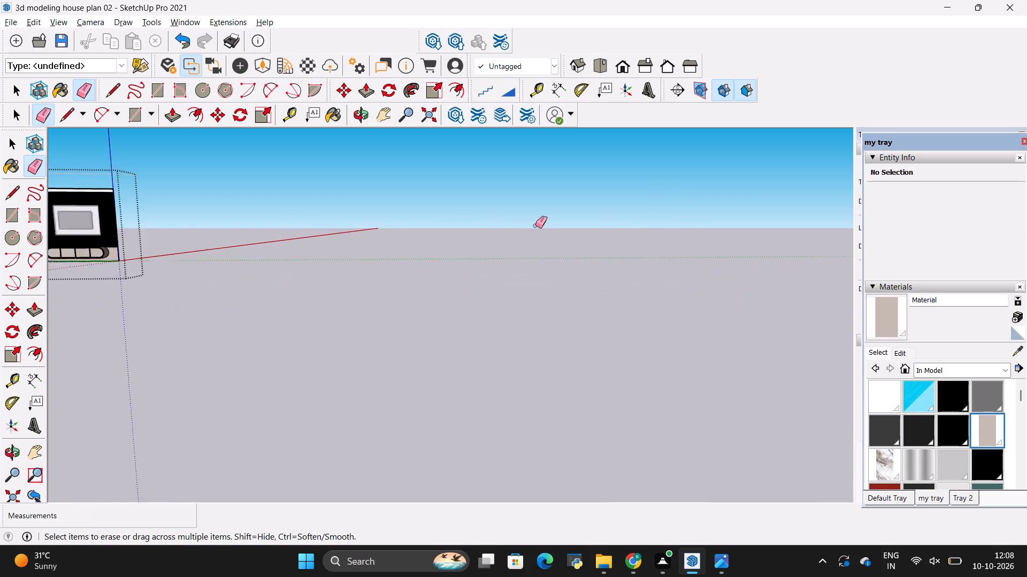
scroll(535, 225, "down", 17)
scroll(217, 194, "up", 10)
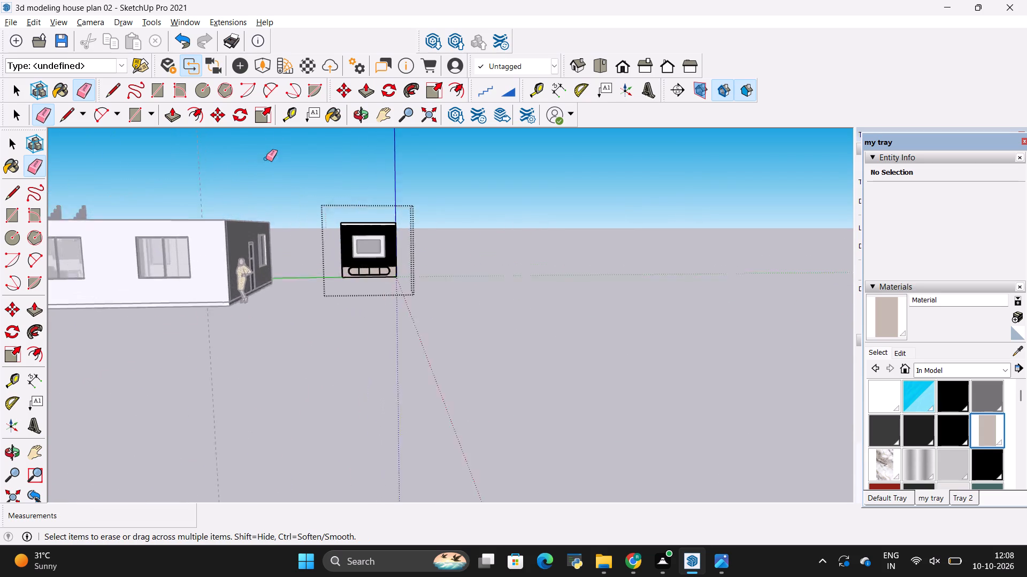
scroll(266, 159, "up", 6)
key("space")
left_click(515, 227)
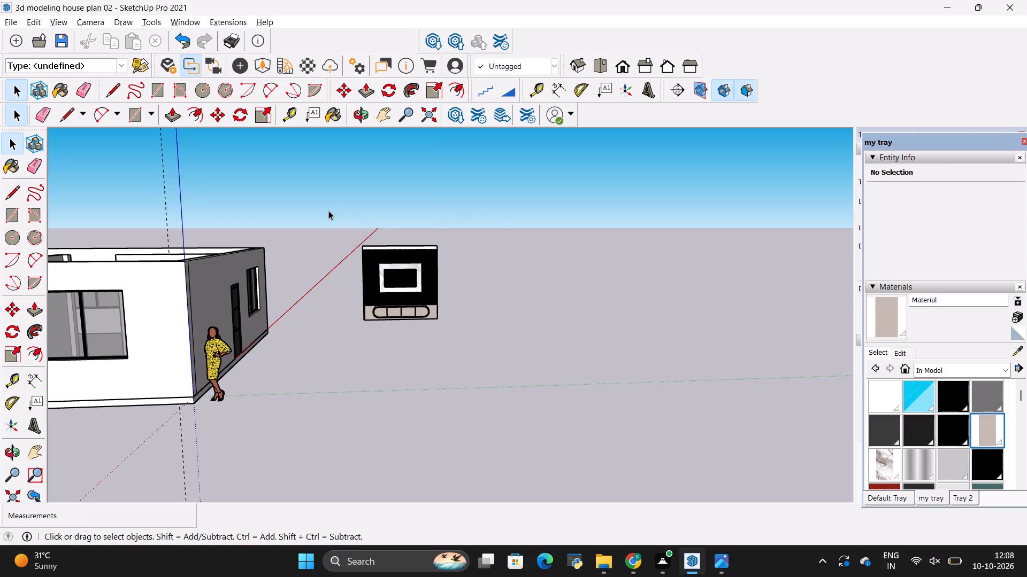
left_click(327, 210)
left_click(383, 267)
key("space")
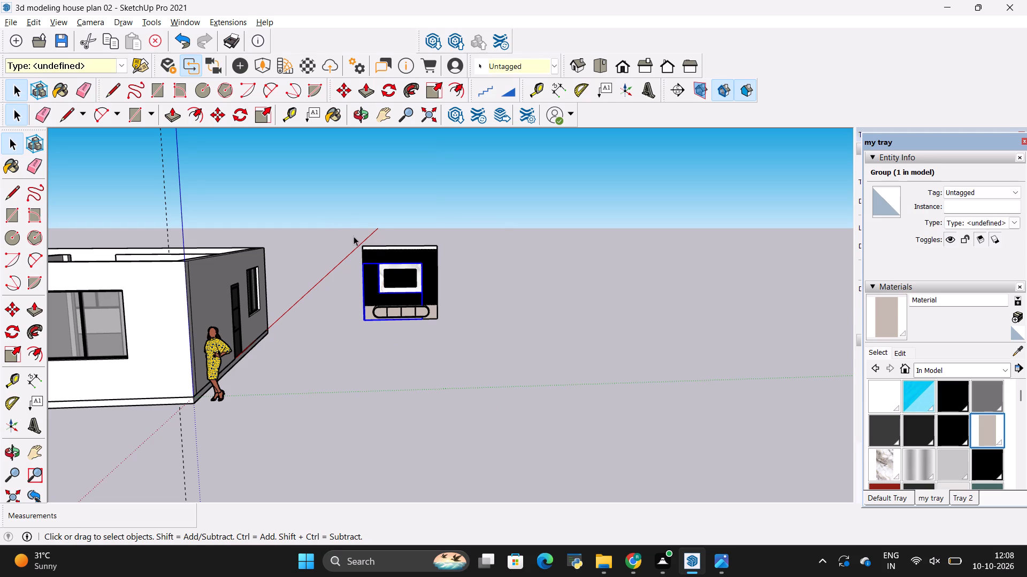
left_click(354, 236)
left_click_drag(338, 215, 491, 387)
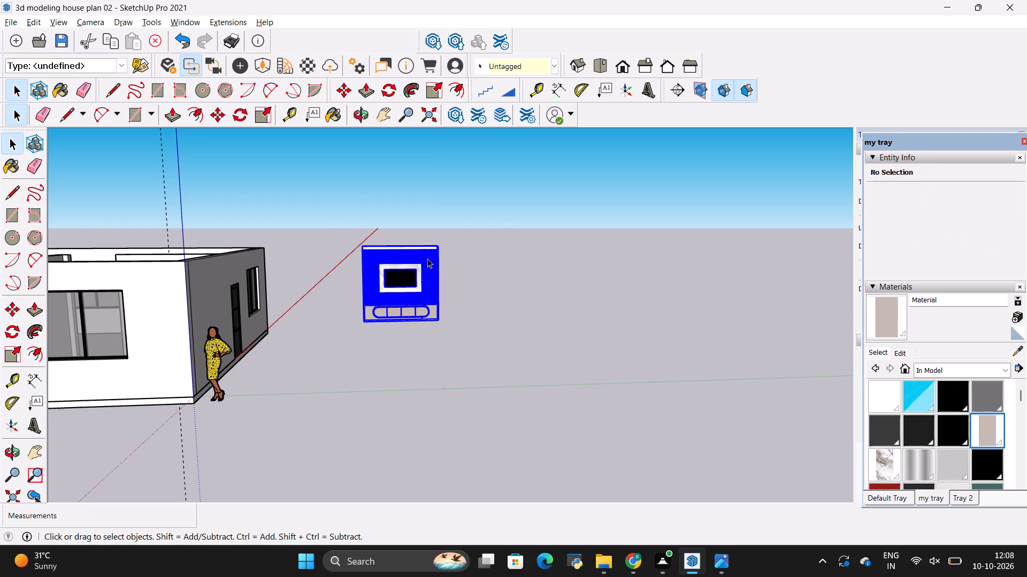
right_click(427, 259)
left_click(467, 381)
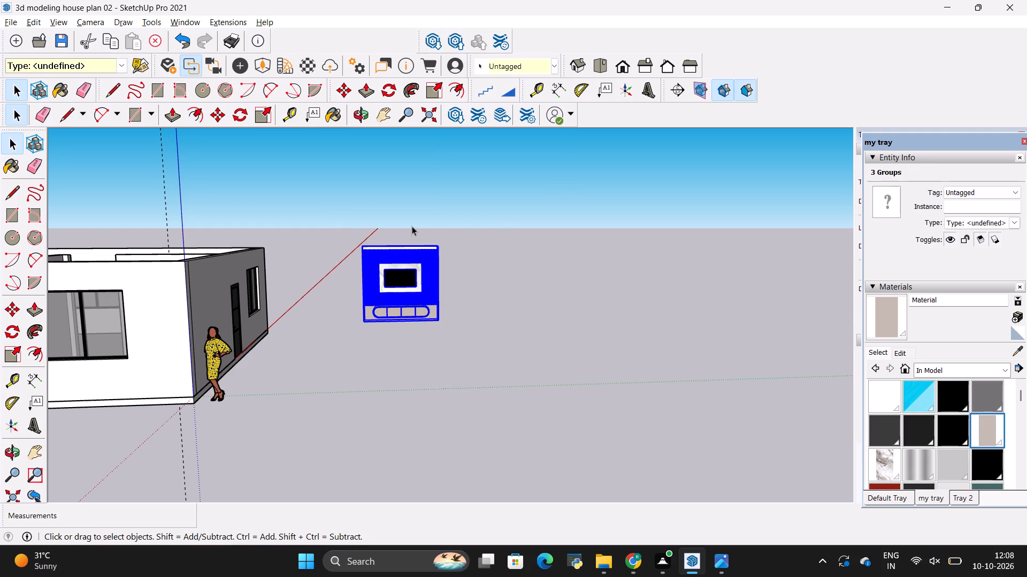
Move the grouped wall unit about 26' 6 1/2" by its top corner onto the house's inner wall beside the window, and deselect it.
key("m")
scroll(412, 226, "up", 11)
scroll(493, 258, "up", 1)
middle_click_drag(494, 257, 445, 364)
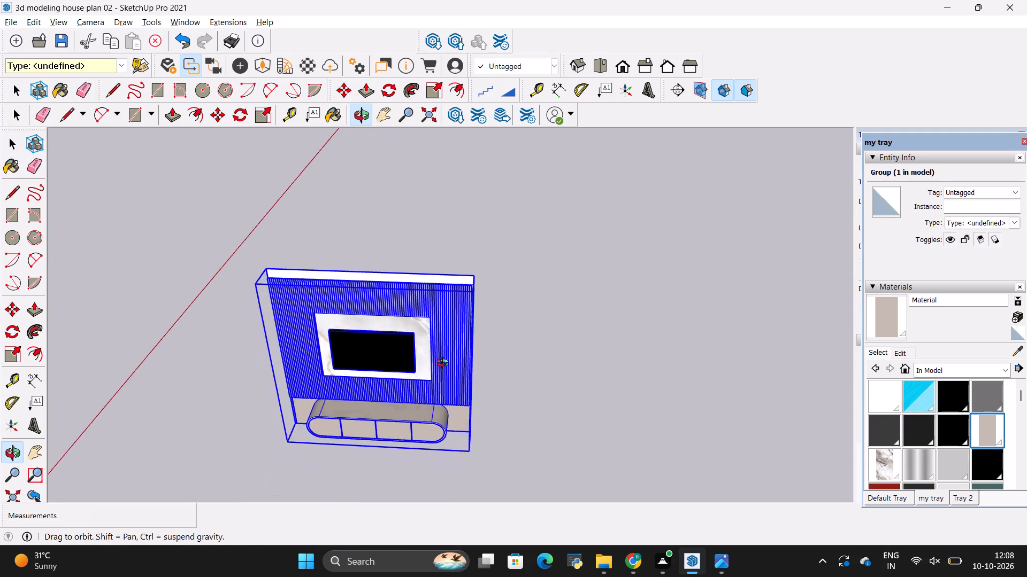
middle_click_drag(445, 364, 426, 399)
scroll(492, 253, "up", 4)
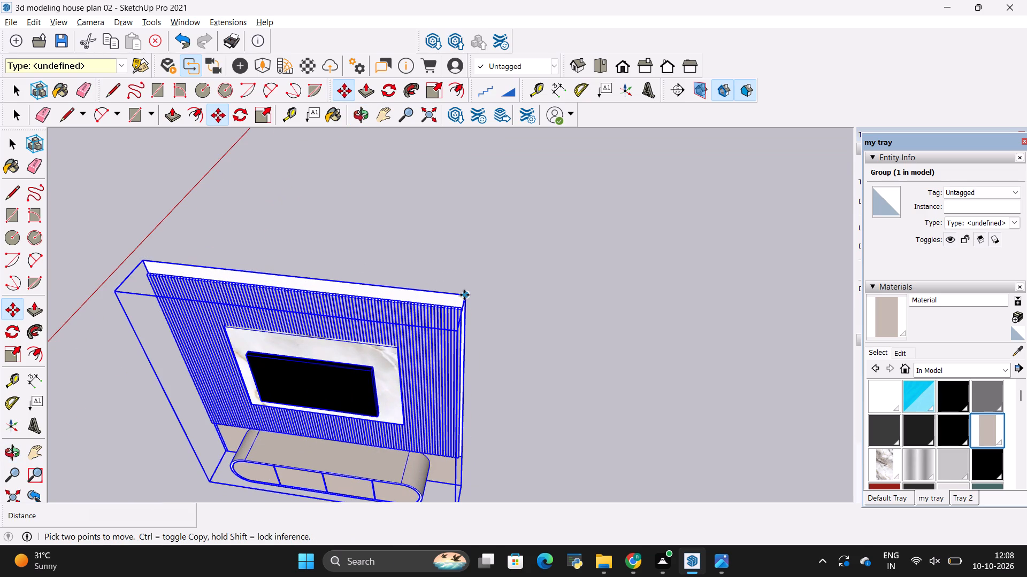
left_click(464, 295)
scroll(540, 264, "down", 6)
scroll(648, 252, "down", 14)
scroll(478, 266, "up", 9)
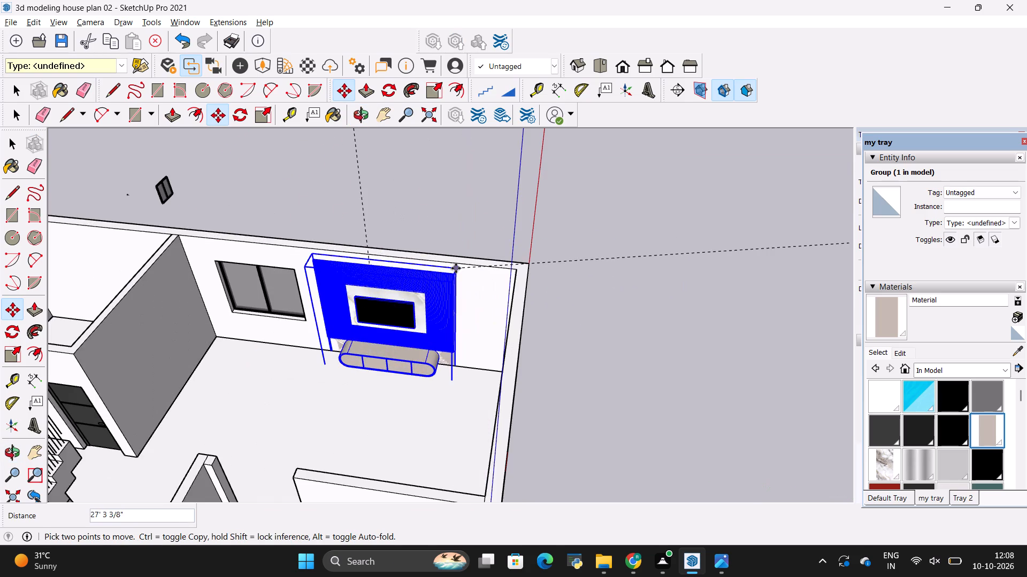
scroll(461, 268, "up", 2)
left_click(469, 264)
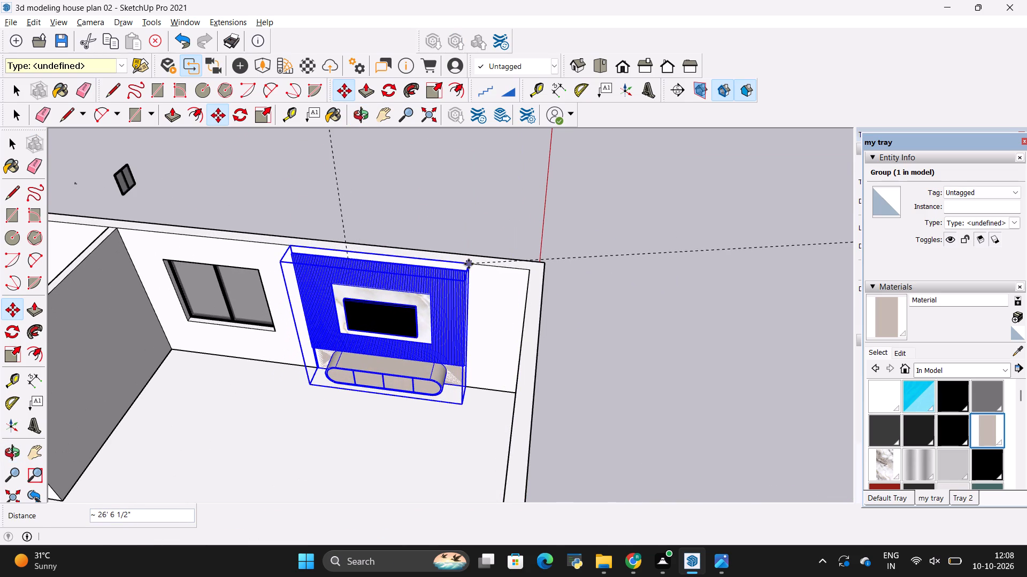
key("space")
left_click(458, 212)
Inspect the placed TV wall unit inside the room from several angles and distances, checking its fit against the wall and floor.
scroll(458, 212, "down", 5)
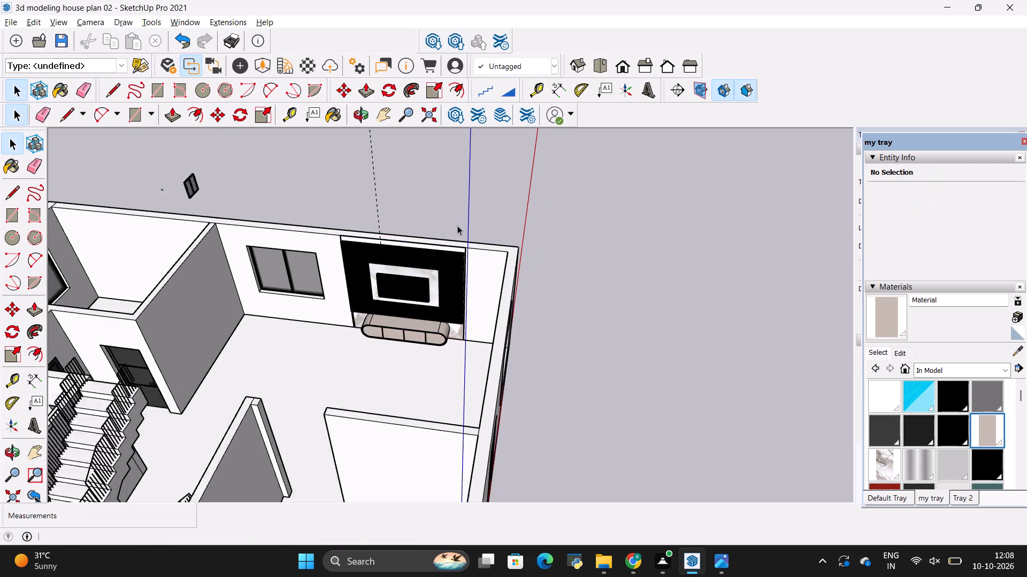
middle_click_drag(437, 317, 509, 266)
scroll(444, 227, "up", 10)
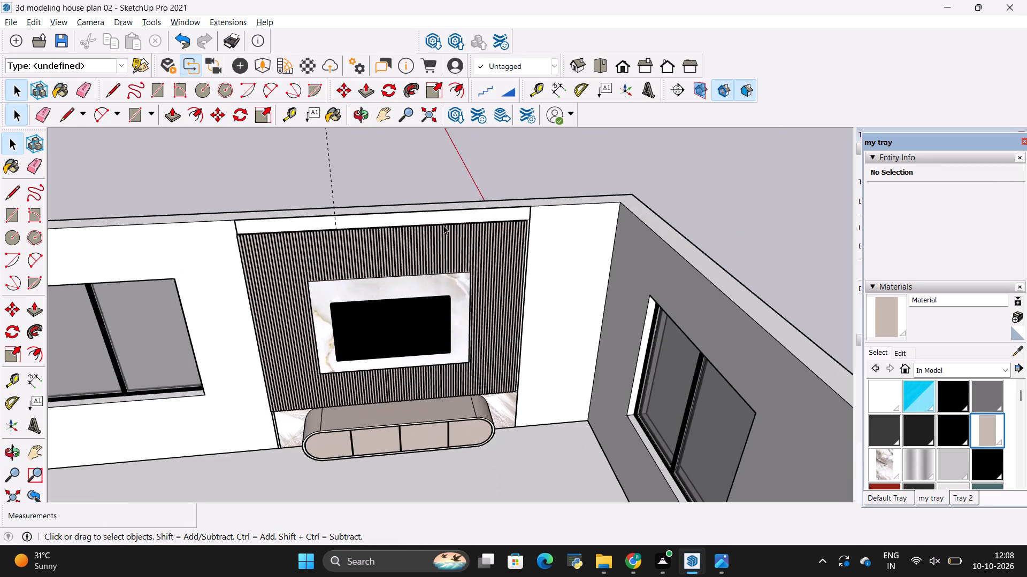
middle_click_drag(432, 294, 441, 229)
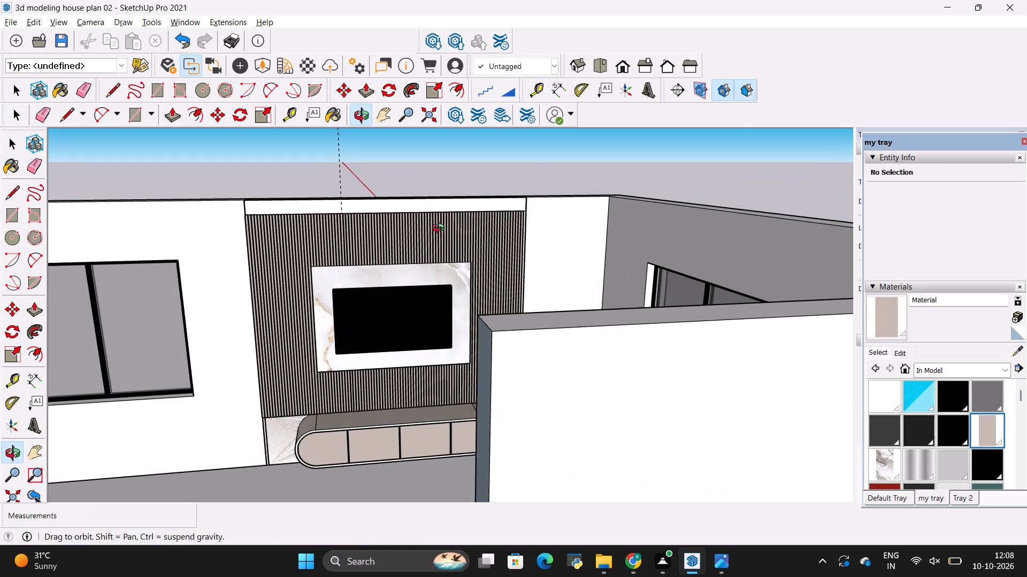
middle_click_drag(441, 229, 396, 260)
scroll(408, 372, "up", 10)
middle_click_drag(436, 377, 563, 301)
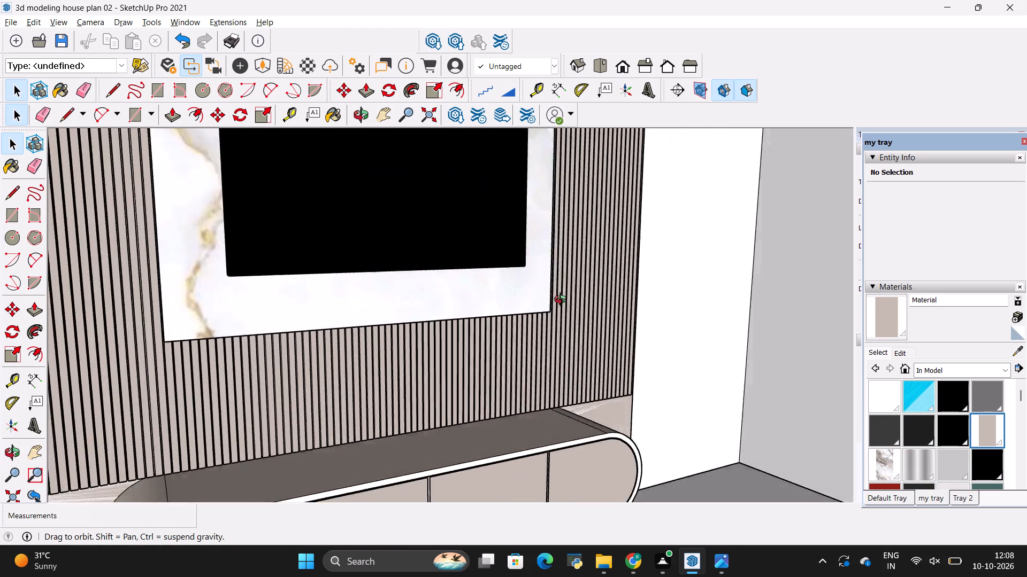
middle_click_drag(563, 301, 511, 299)
scroll(510, 300, "down", 4)
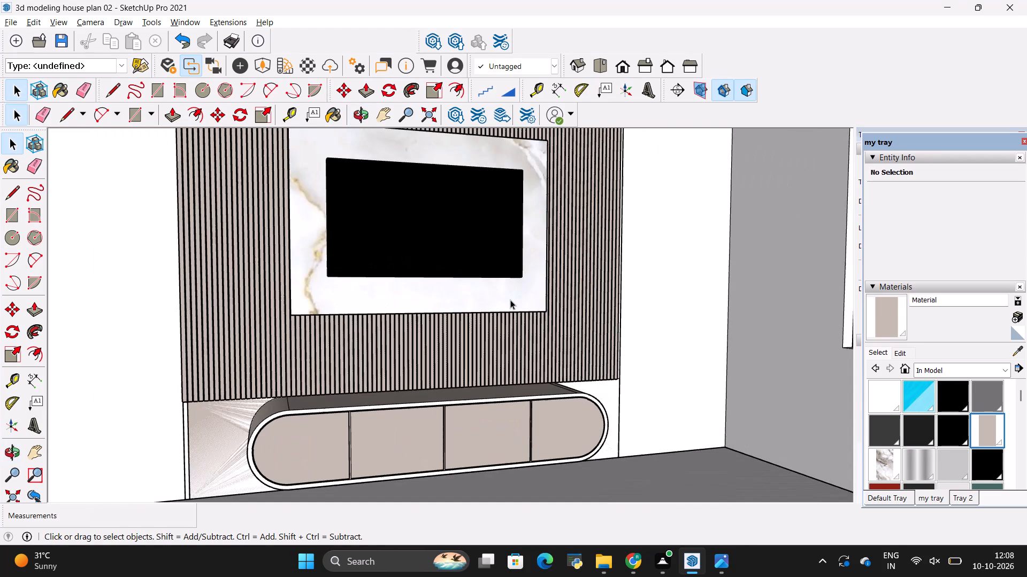
scroll(510, 300, "down", 4)
middle_click_drag(510, 289, 509, 361)
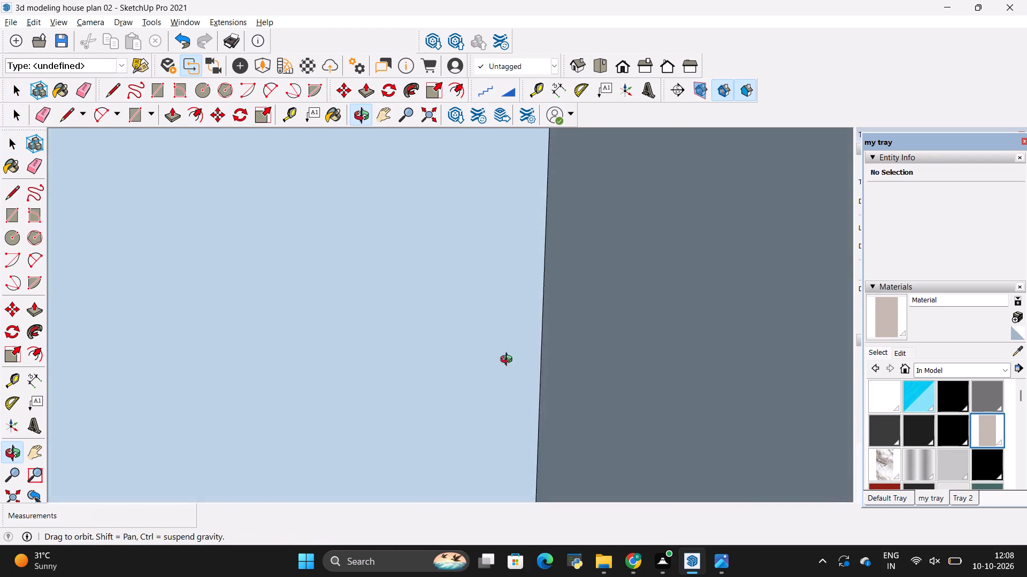
middle_click_drag(509, 361, 510, 498)
scroll(510, 498, "up", 1)
scroll(510, 438, "down", 20)
scroll(510, 438, "down", 3)
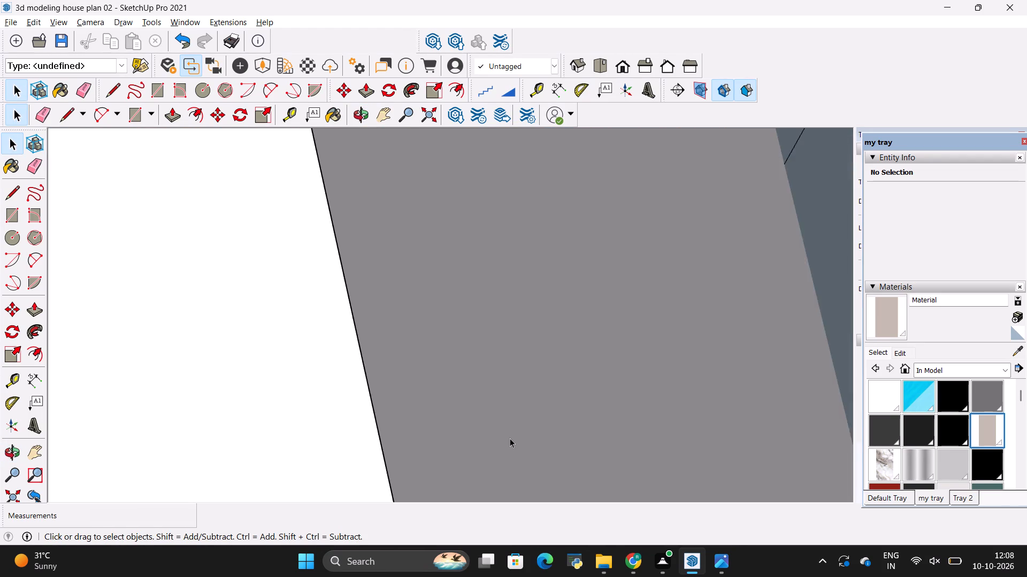
scroll(510, 438, "down", 20)
scroll(510, 438, "down", 20)
scroll(510, 438, "down", 1)
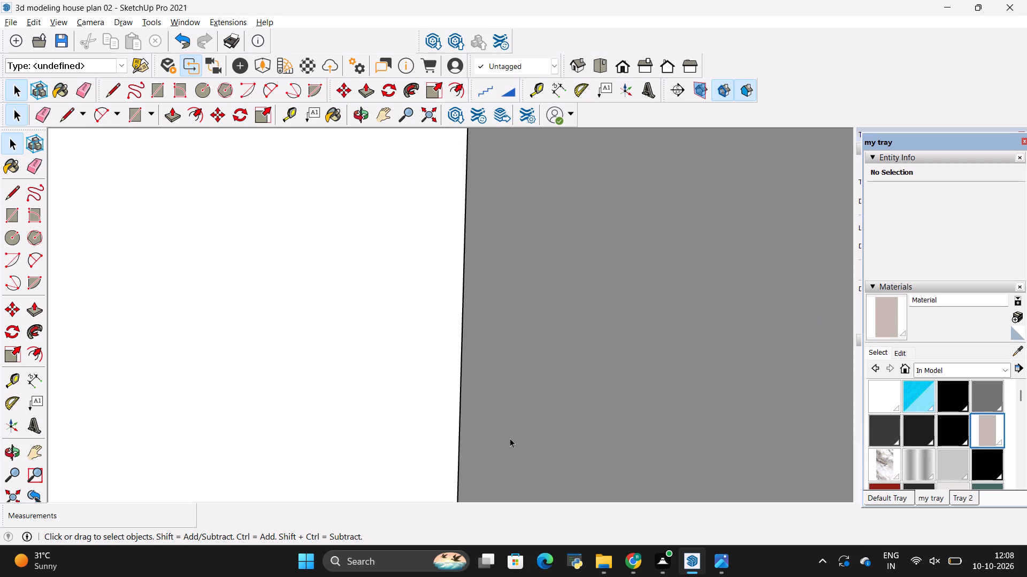
scroll(510, 438, "down", 20)
scroll(510, 438, "down", 11)
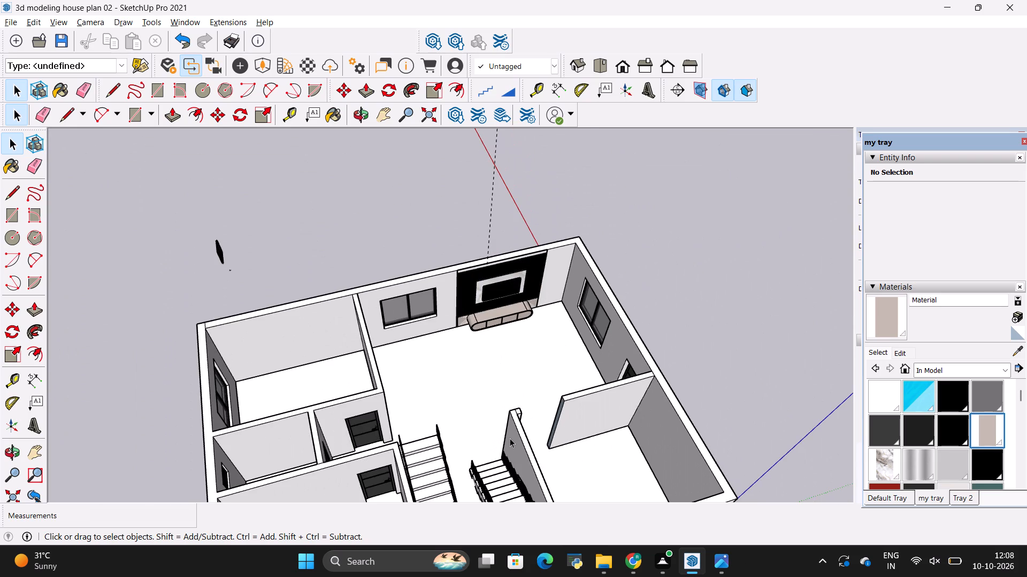
scroll(504, 411, "up", 6)
middle_click_drag(506, 372, 477, 279)
scroll(486, 146, "up", 4)
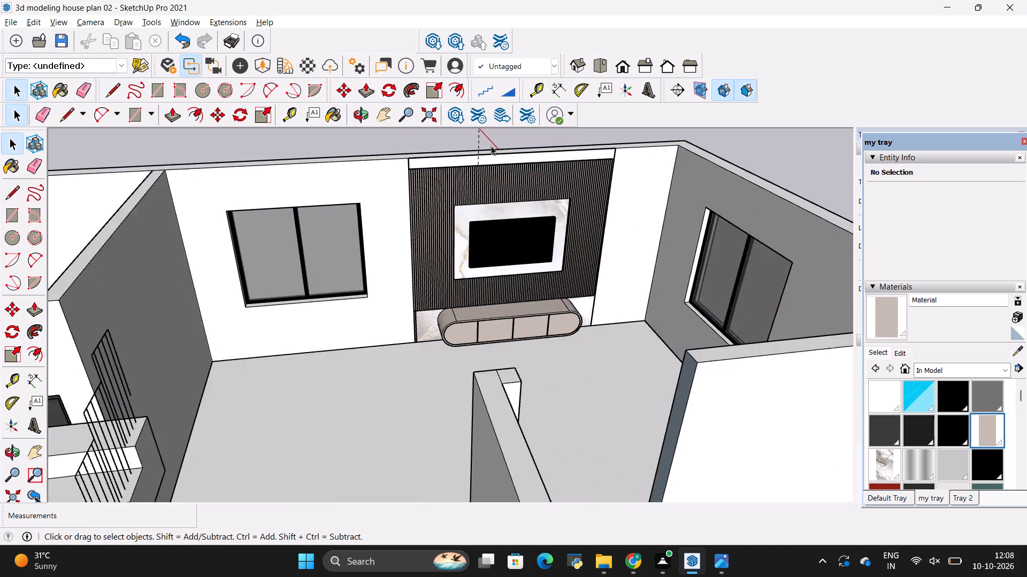
scroll(491, 146, "up", 6)
middle_click_drag(564, 320, 530, 283)
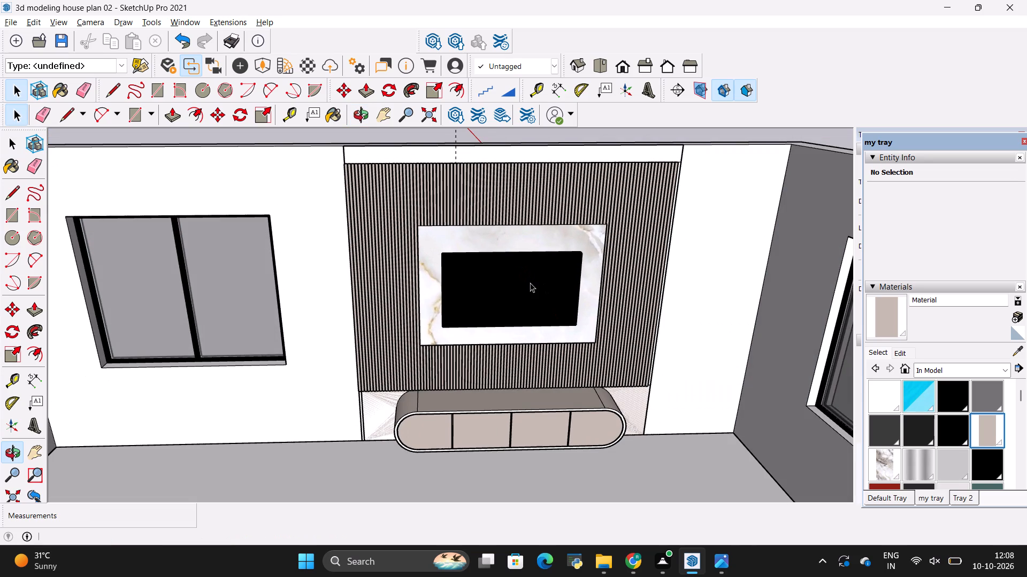
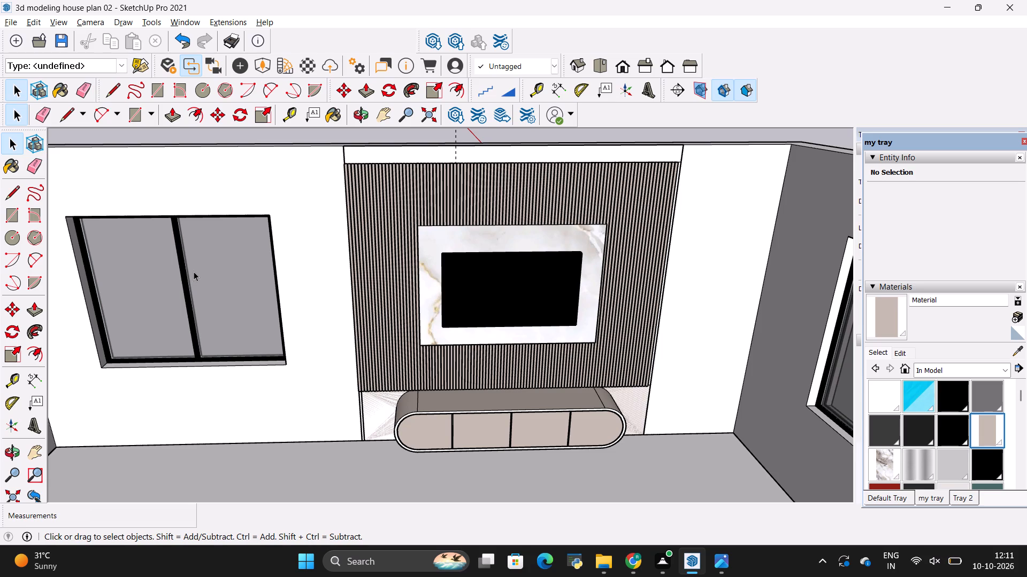
Inspect the placed TV wall unit and its console from closer, farther and oblique viewpoints inside the room.
scroll(57, 458, "down", 3)
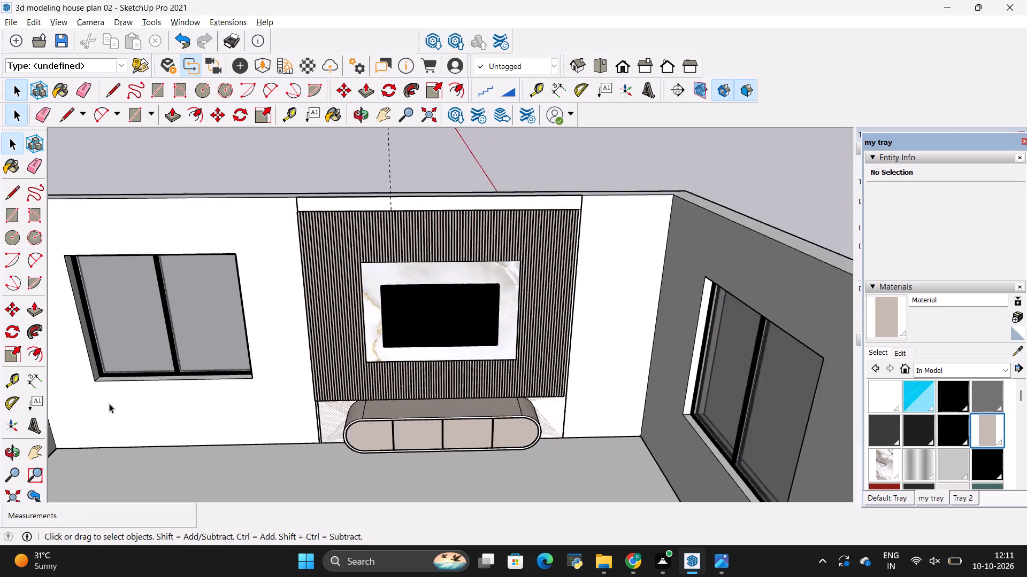
scroll(159, 313, "up", 5)
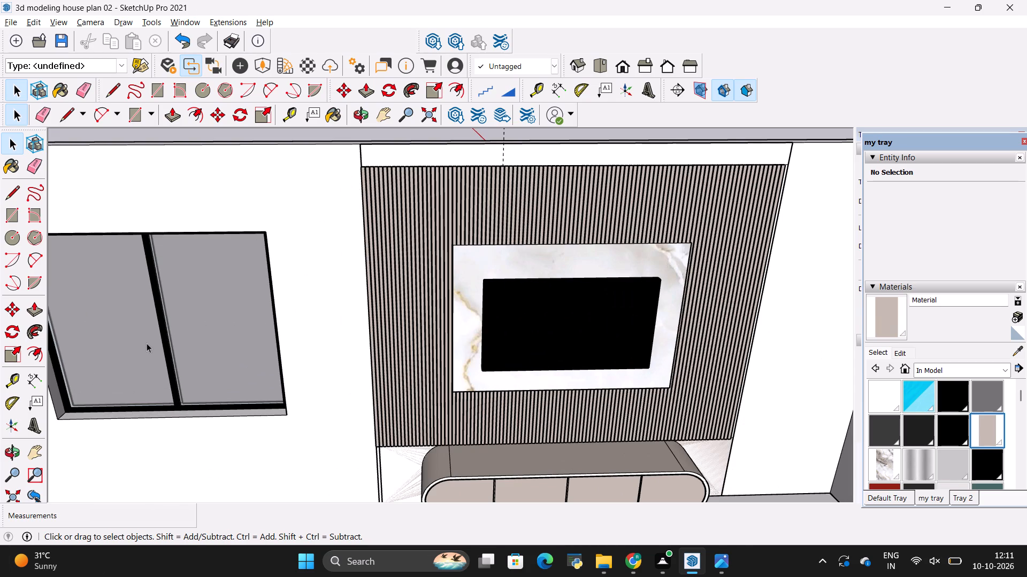
scroll(71, 346, "down", 4)
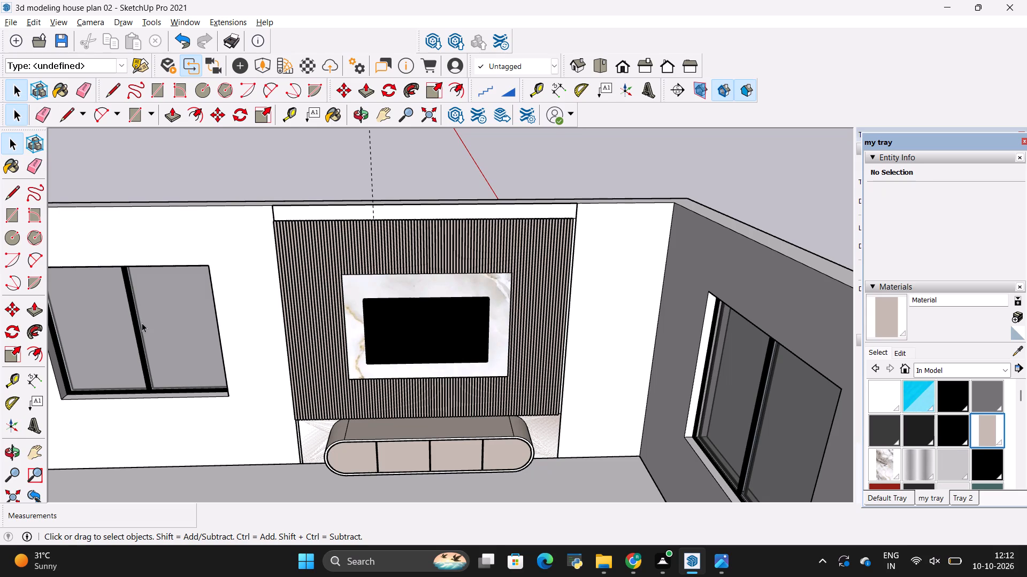
scroll(142, 321, "down", 3)
key("space")
scroll(246, 222, "up", 3)
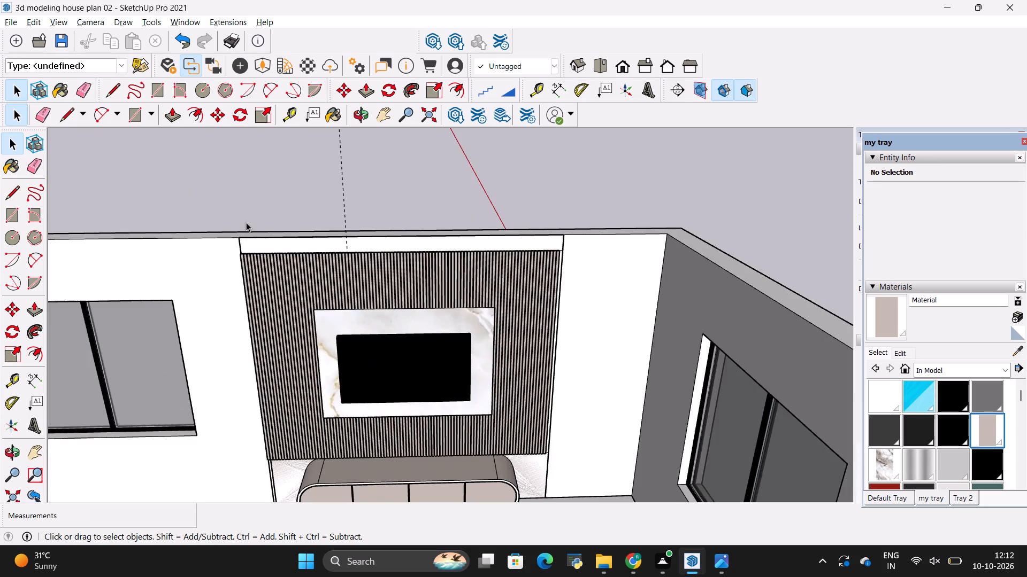
scroll(248, 236, "down", 4)
scroll(225, 308, "up", 1)
middle_click_drag(228, 311, 282, 320)
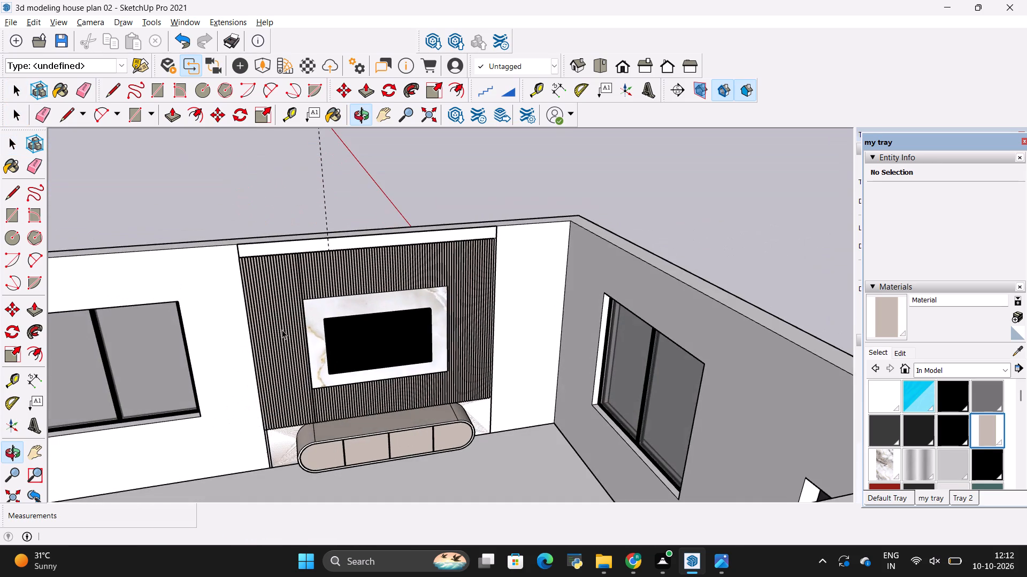
scroll(333, 431, "up", 6)
middle_click_drag(335, 430, 428, 298)
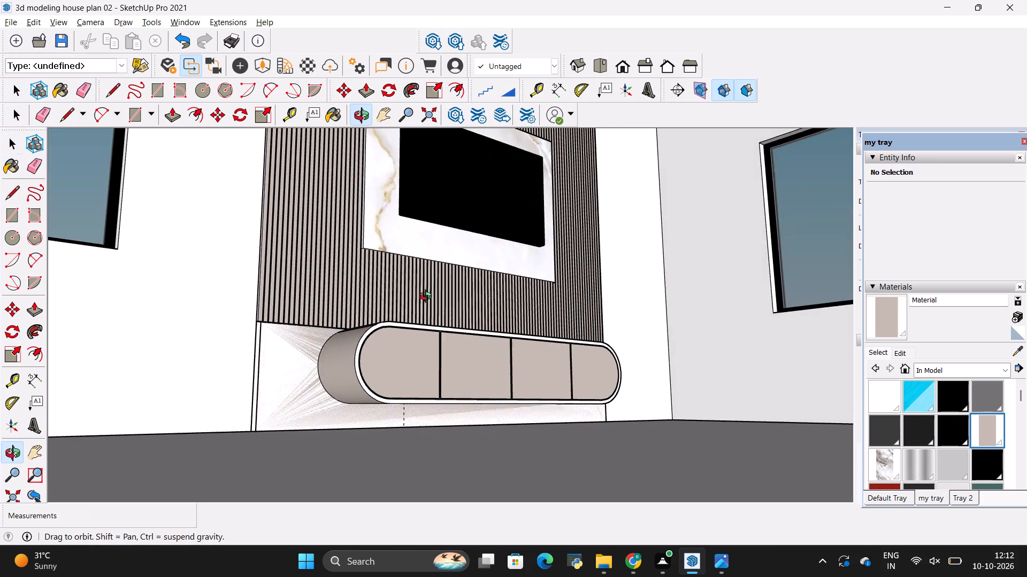
middle_click_drag(428, 298, 378, 414)
scroll(377, 407, "up", 1)
scroll(359, 357, "down", 5)
Compare the placed TV wall unit with the reference photo, checking its slatted panel, marble backing, TV and rounded console.
key("alt+Tab")
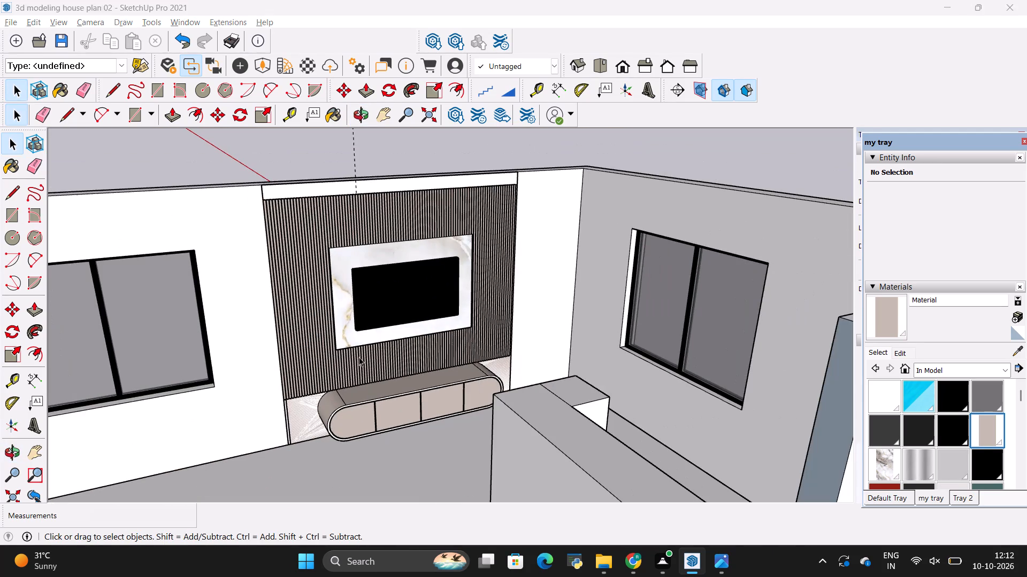
key("alt+Tab")
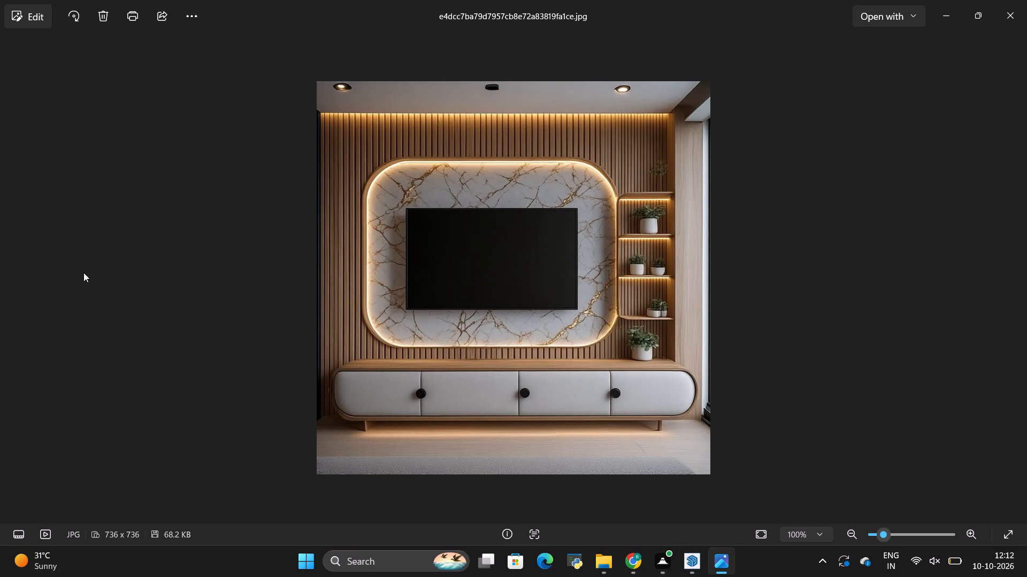
key("alt+Tab")
key("alt+Tab")
middle_click_drag(480, 331, 387, 348)
key("alt+Tab")
key("alt+Tab")
scroll(380, 336, "down", 3)
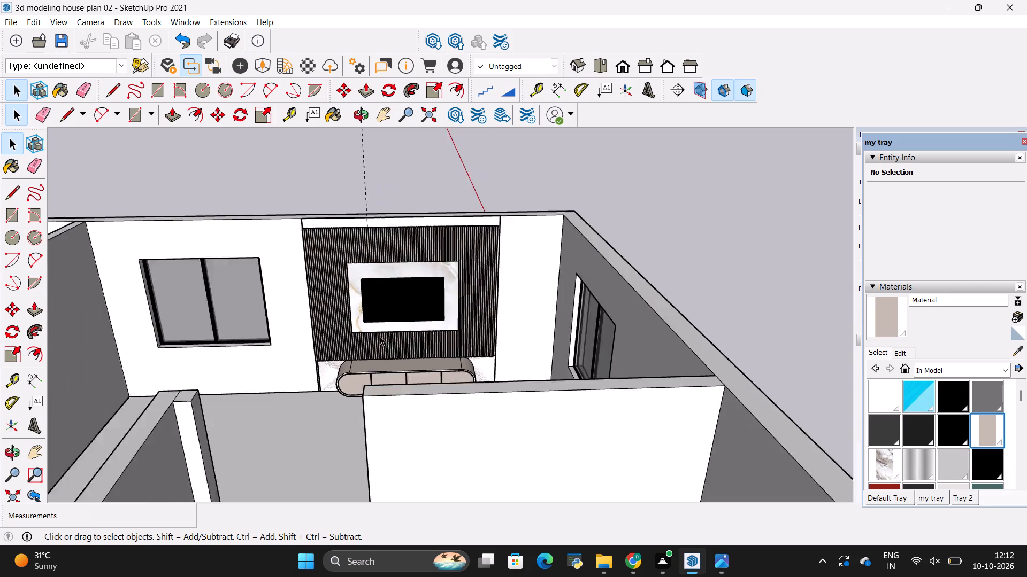
scroll(380, 336, "down", 2)
scroll(424, 314, "down", 10)
scroll(271, 319, "up", 5)
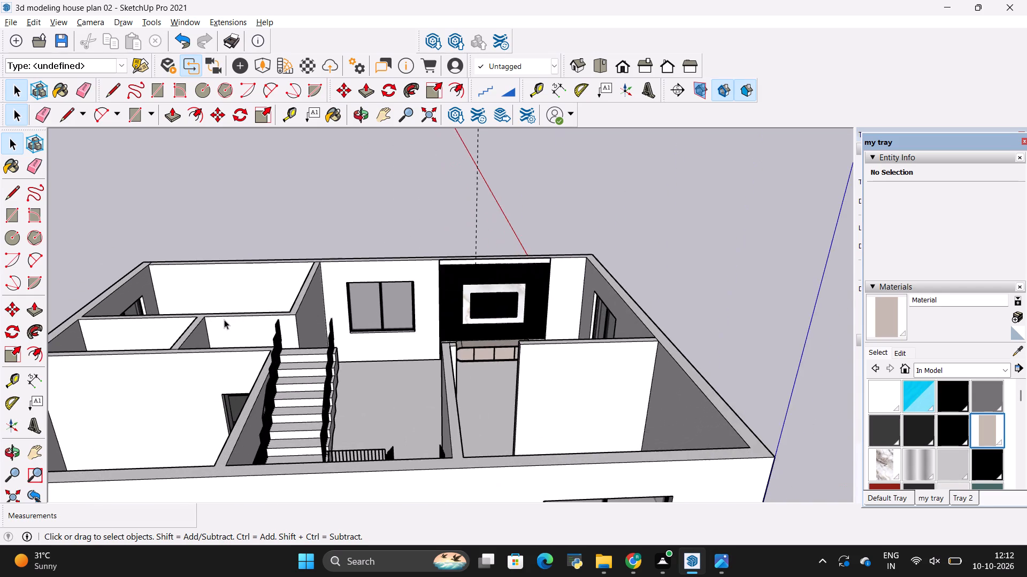
scroll(224, 319, "up", 3)
key("alt+Tab")
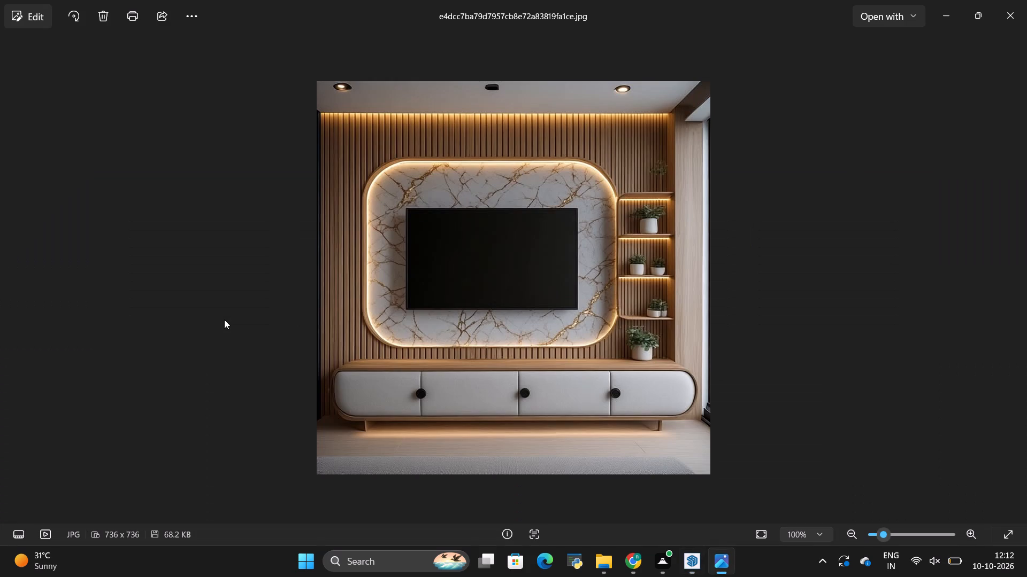
key("alt+Tab")
scroll(309, 283, "down", 10)
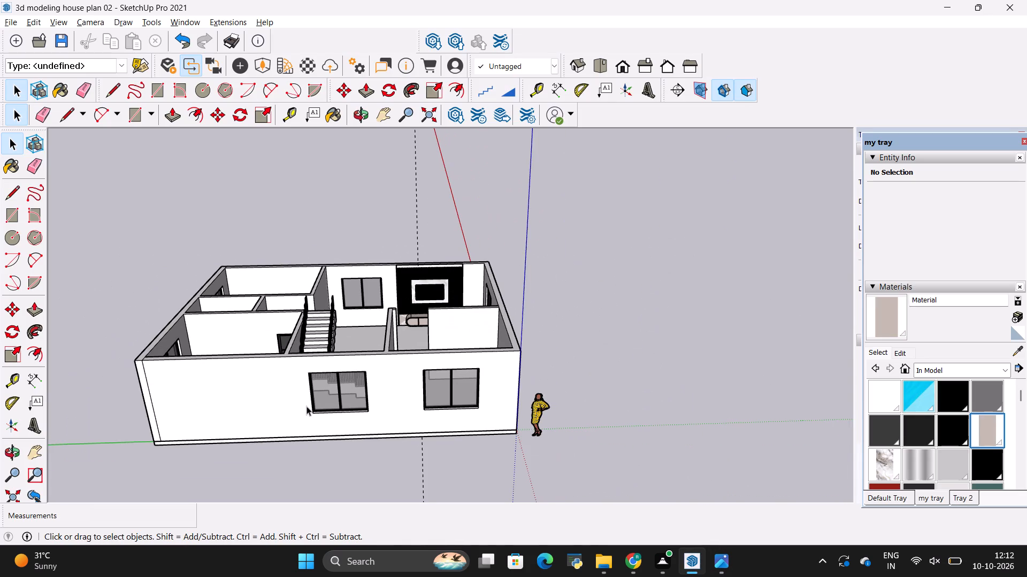
scroll(298, 423, "up", 2)
scroll(316, 266, "up", 3)
scroll(486, 241, "up", 6)
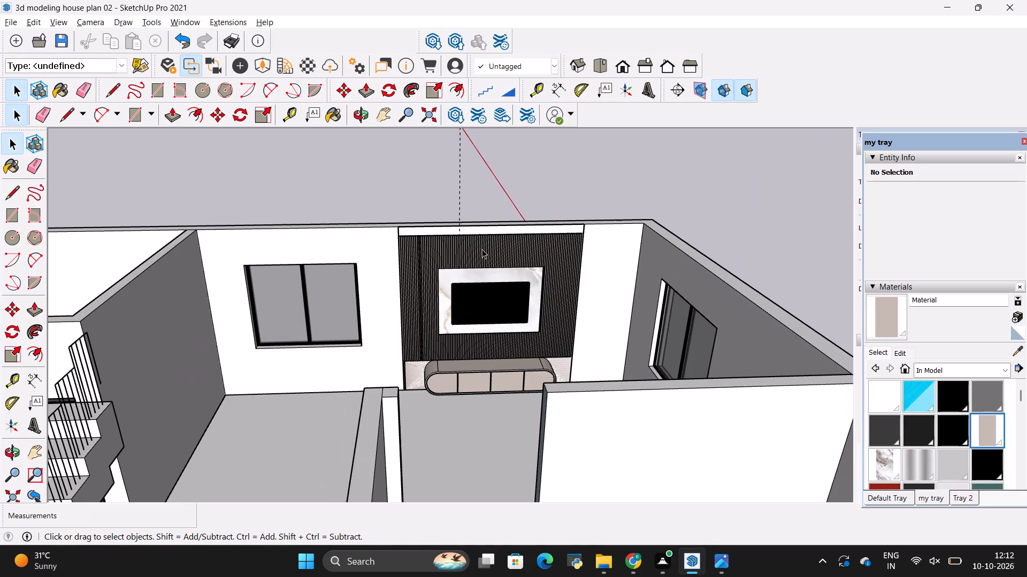
key("alt+Tab")
key("alt+Tab")
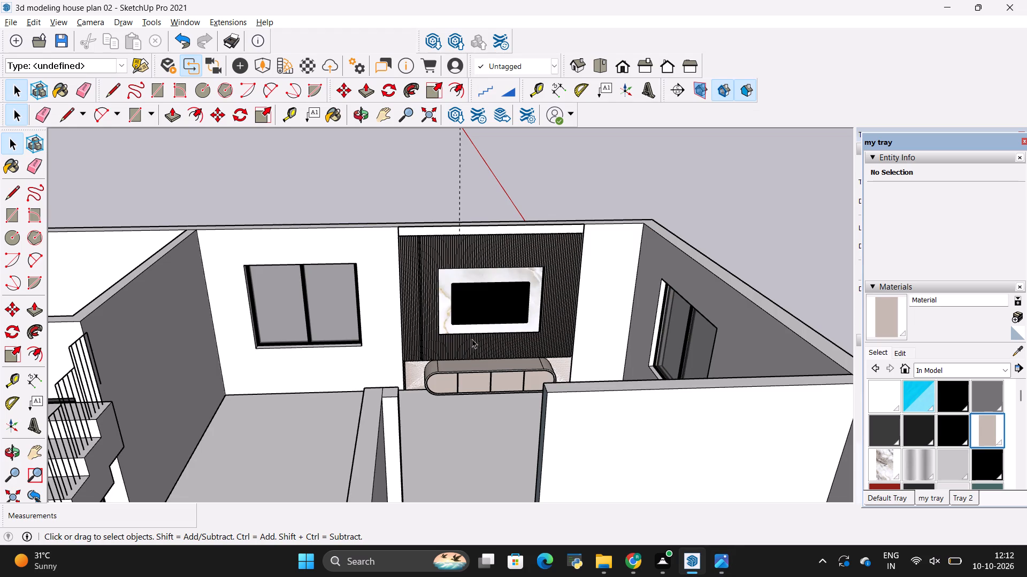
scroll(470, 354, "up", 5)
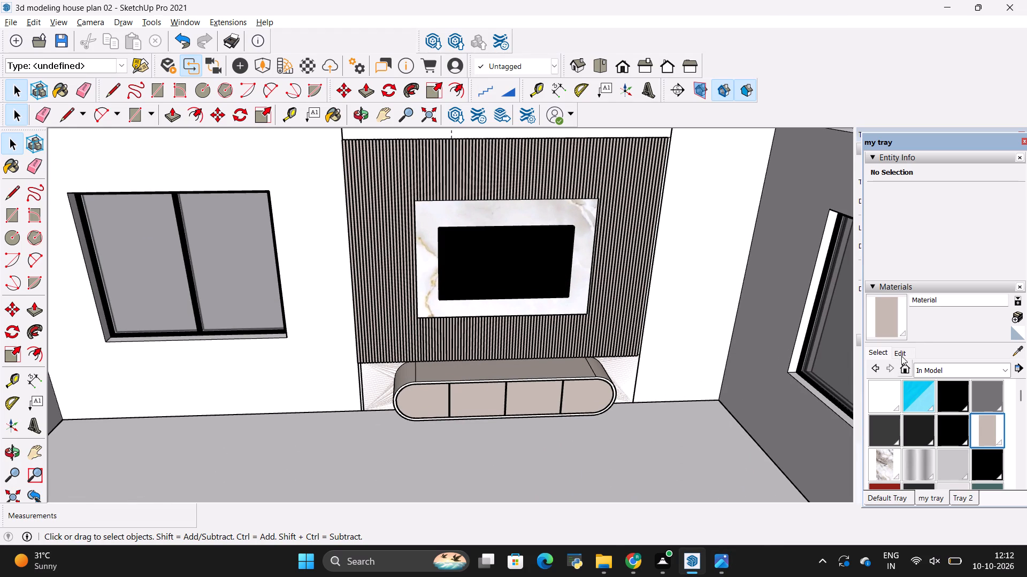
key("alt+Tab")
scroll(472, 365, "down", 5)
key("alt+Tab")
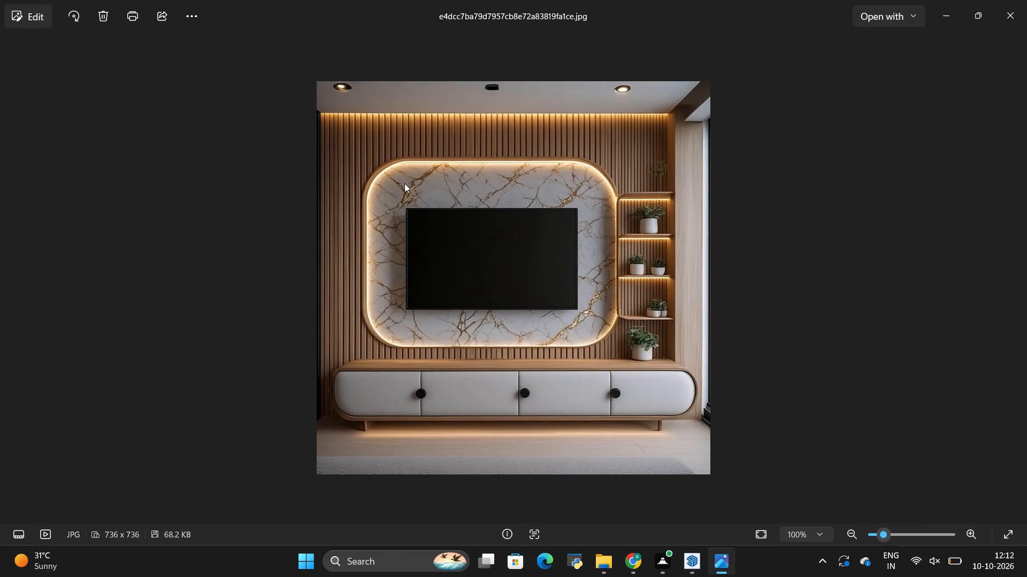
Examine the whole house model from several sides, checking the living area with the TV unit, staircase and partition walls.
scroll(403, 183, "down", 15)
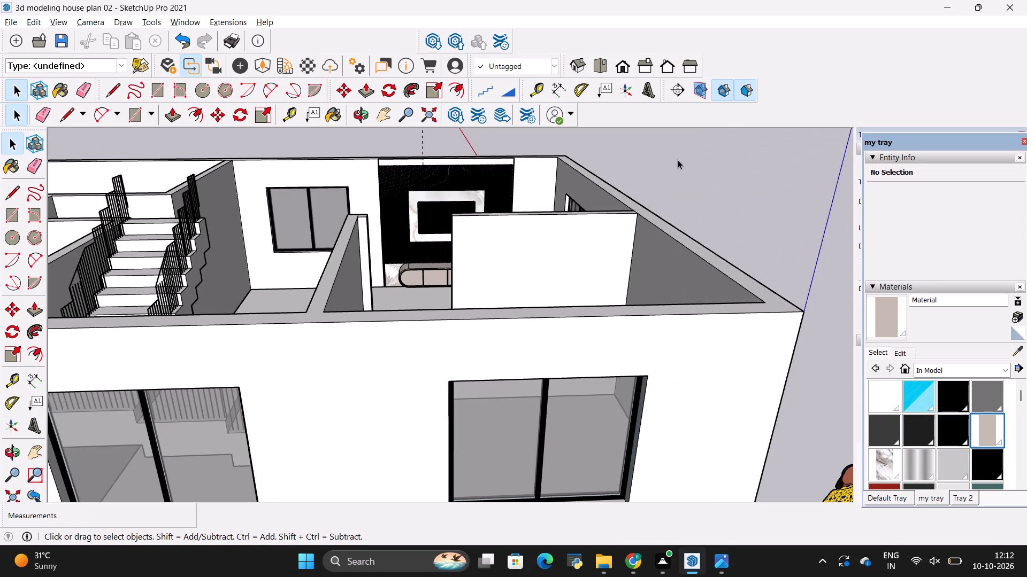
key("space")
left_click(678, 160)
scroll(319, 361, "down", 12)
middle_click_drag(242, 345, 242, 347)
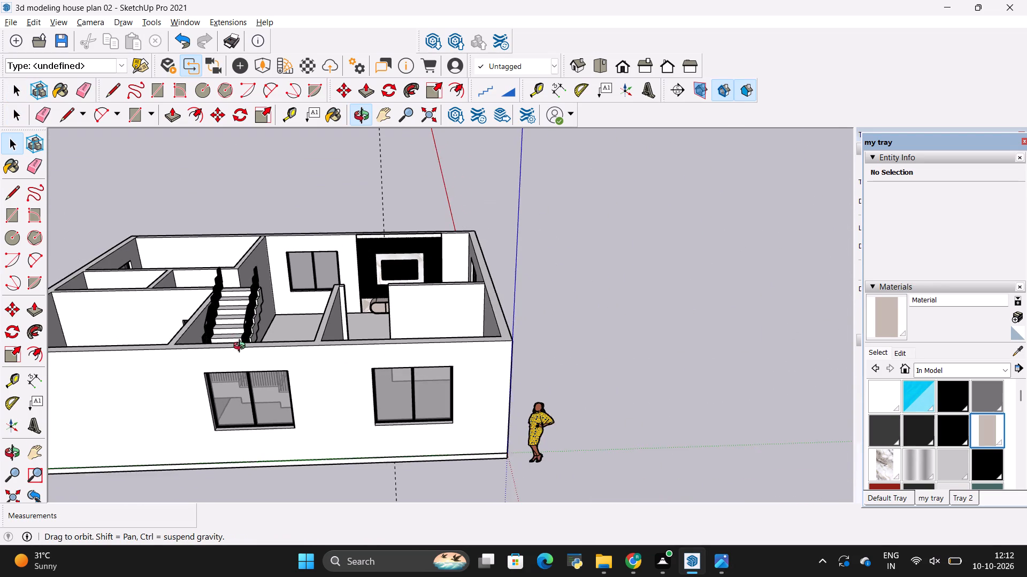
middle_click_drag(242, 347, 530, 414)
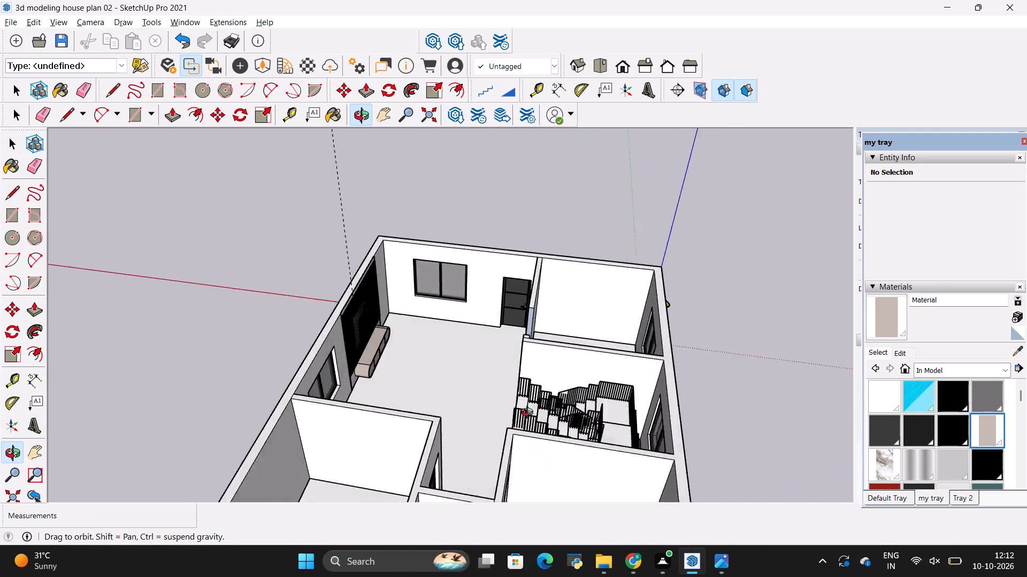
middle_click_drag(530, 414, 222, 415)
middle_click_drag(566, 372, 177, 424)
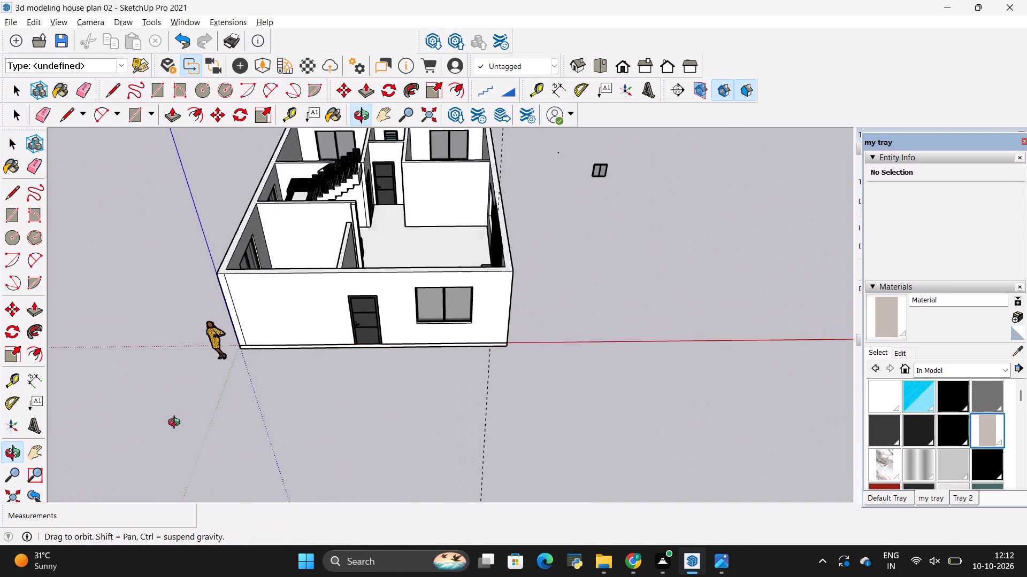
middle_click_drag(177, 424, 174, 426)
scroll(318, 371, "down", 6)
scroll(421, 178, "up", 6)
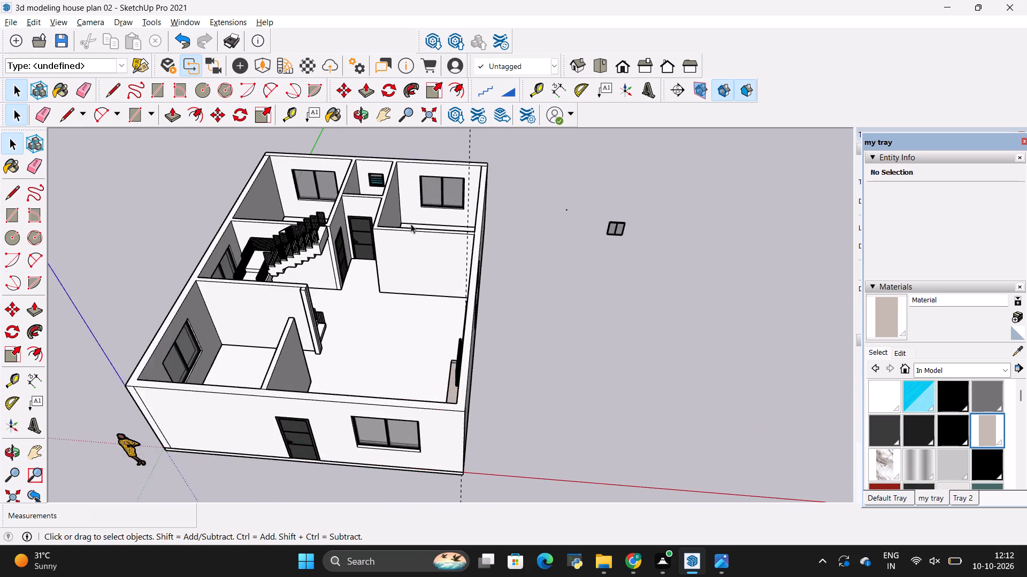
scroll(411, 224, "up", 5)
middle_click_drag(400, 336, 404, 226)
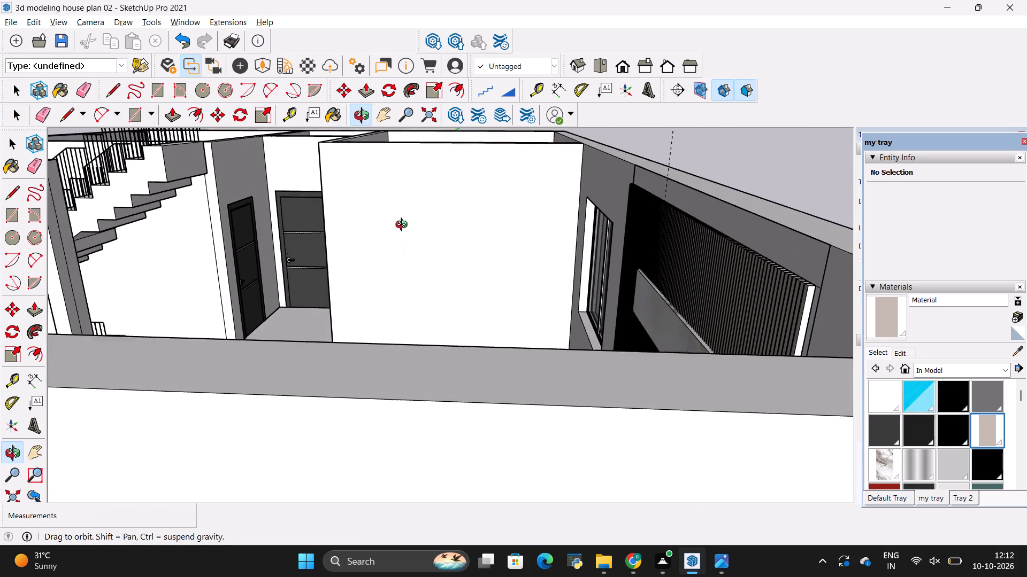
middle_click_drag(404, 226, 408, 305)
scroll(408, 305, "down", 9)
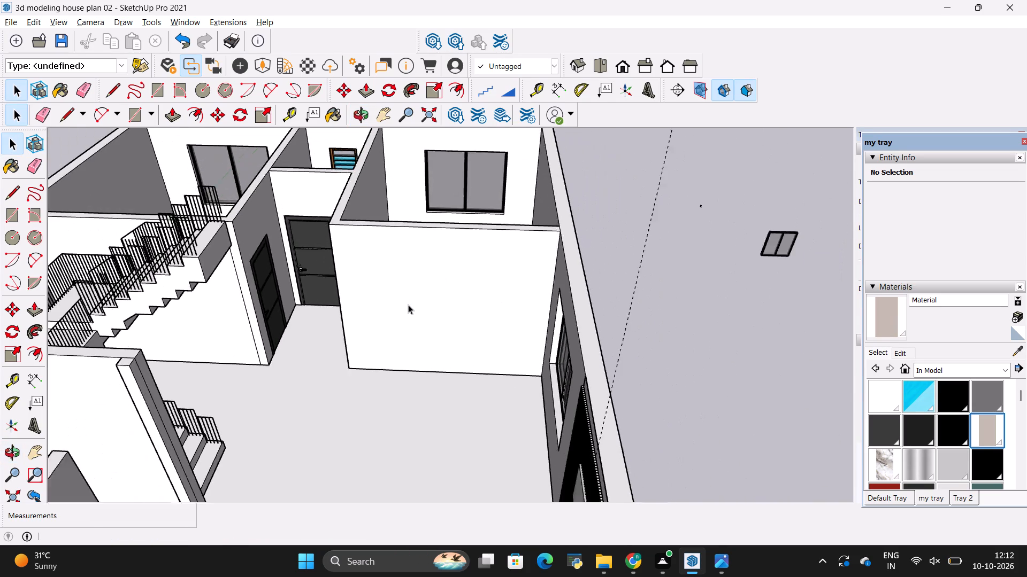
scroll(408, 305, "down", 12)
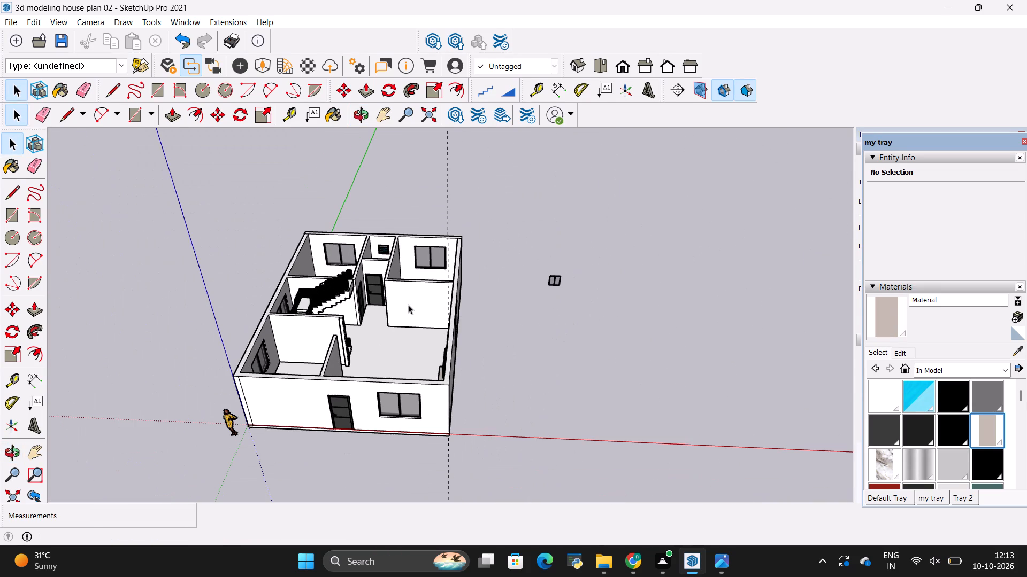
key("alt+Tab")
key("alt+Tab")
scroll(396, 311, "up", 5)
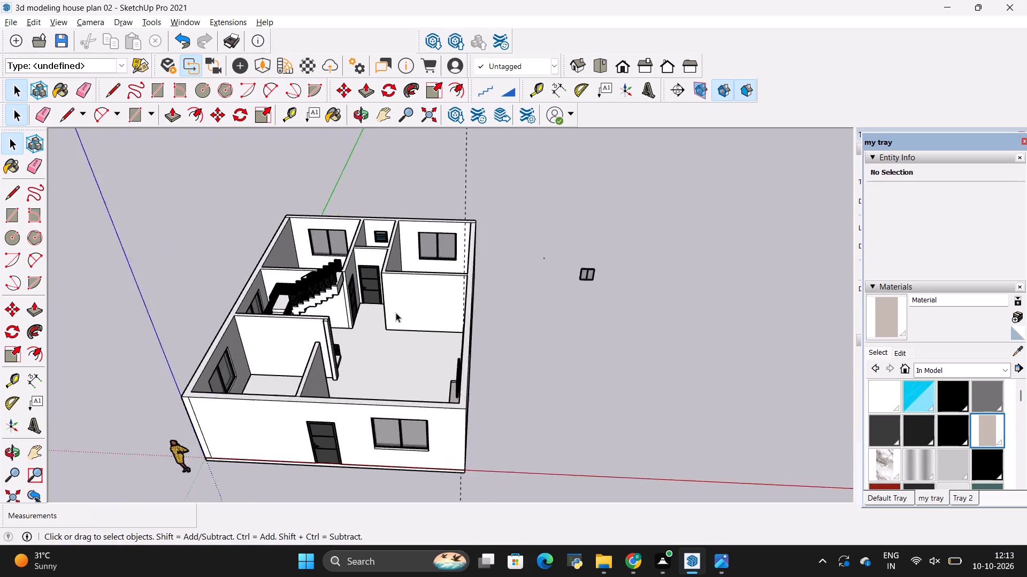
Examine the house's room layout from above, focusing on the rooms beyond the staircase and their windows and doors.
middle_click_drag(411, 377, 660, 423)
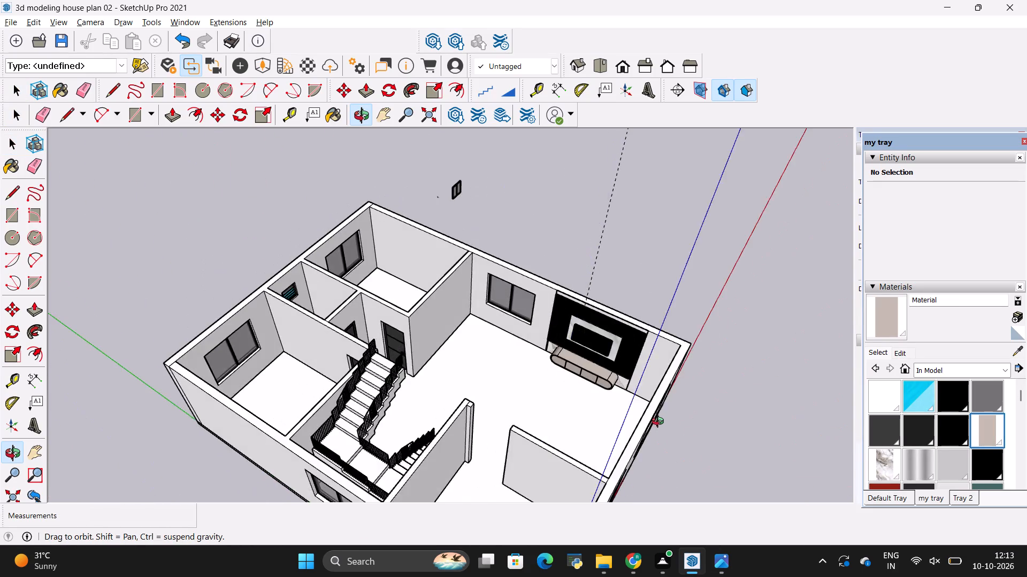
middle_click_drag(660, 423, 228, 415)
scroll(476, 396, "down", 4)
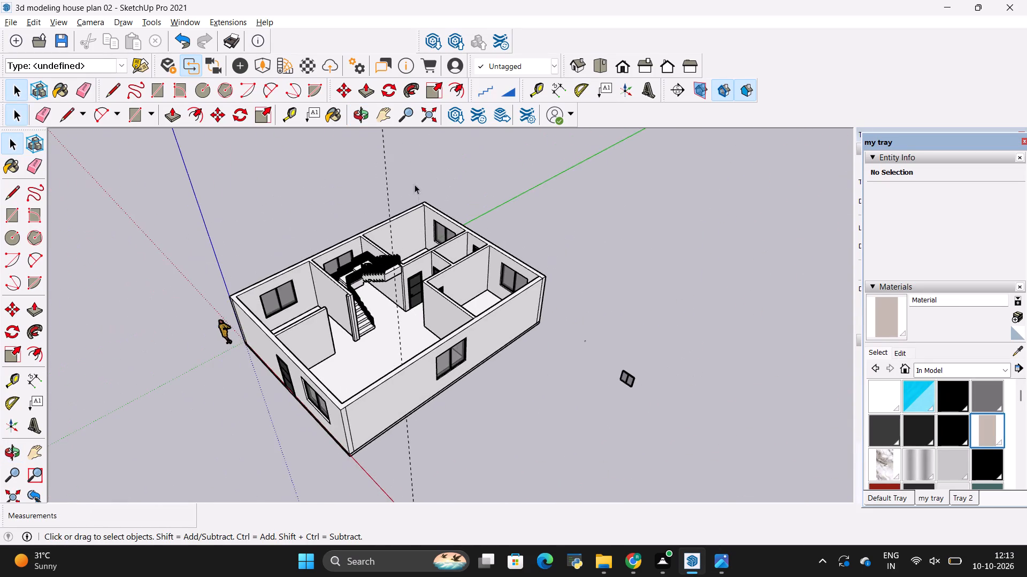
scroll(404, 167, "up", 12)
scroll(437, 337, "down", 3)
middle_click_drag(431, 332, 431, 364)
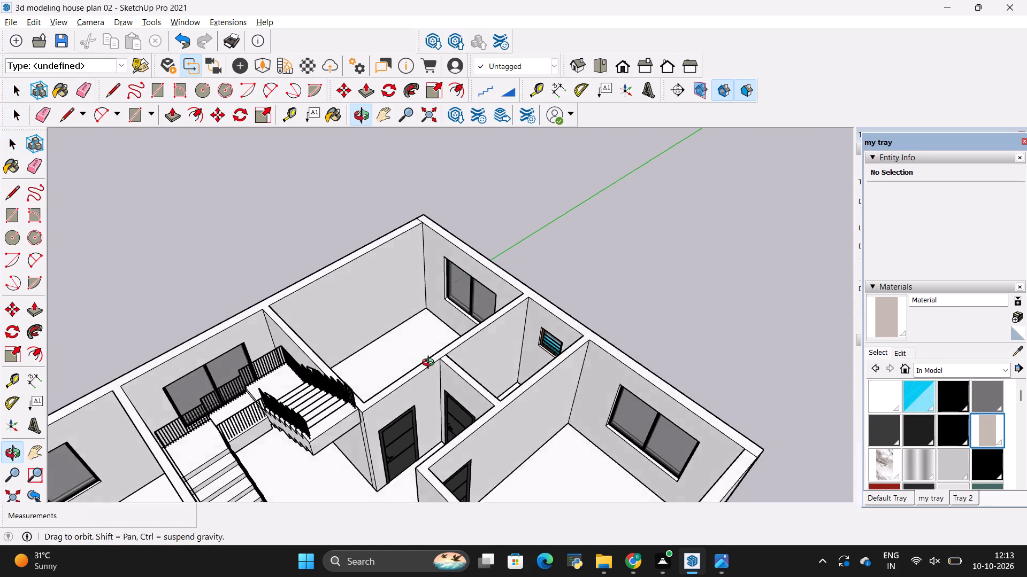
middle_click_drag(431, 364, 532, 442)
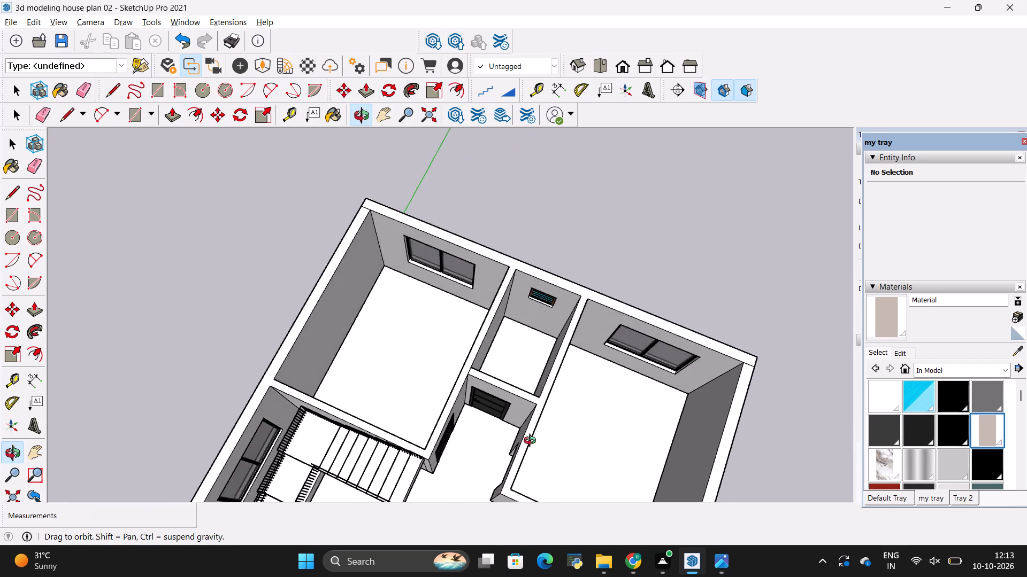
middle_click_drag(532, 442, 577, 471)
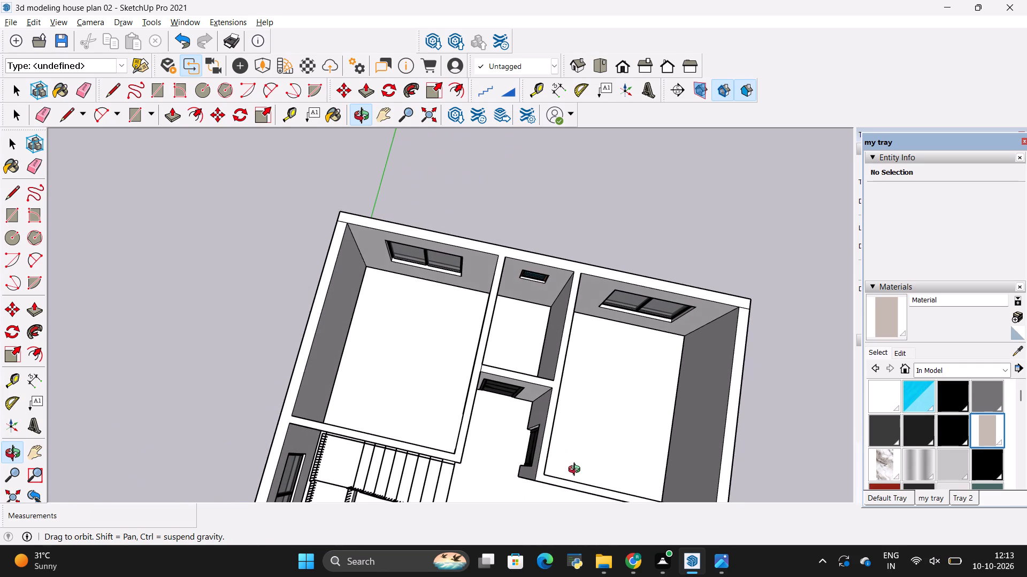
middle_click_drag(577, 471, 584, 469)
scroll(449, 430, "up", 12)
scroll(449, 428, "down", 5)
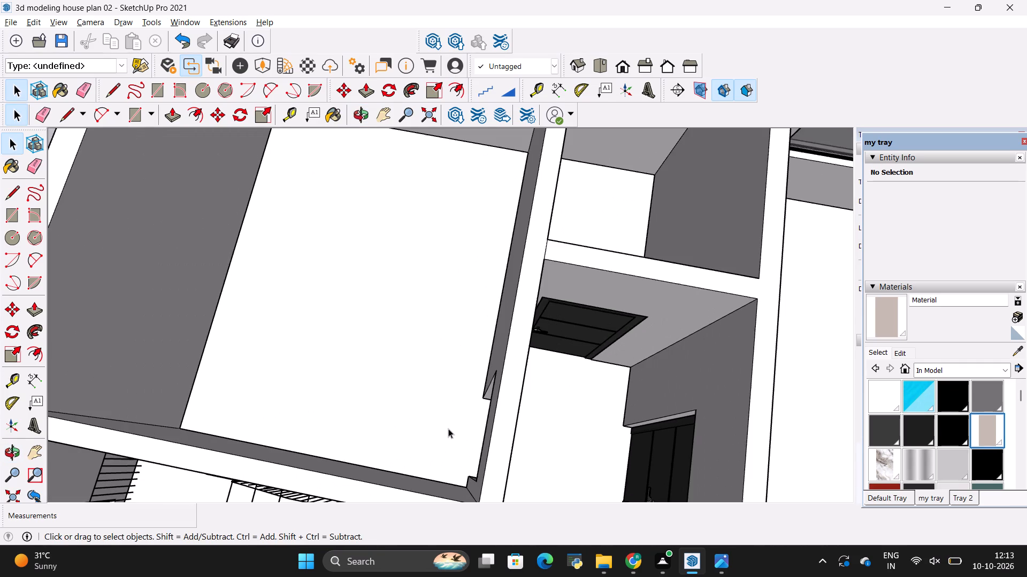
middle_click_drag(448, 428, 419, 416)
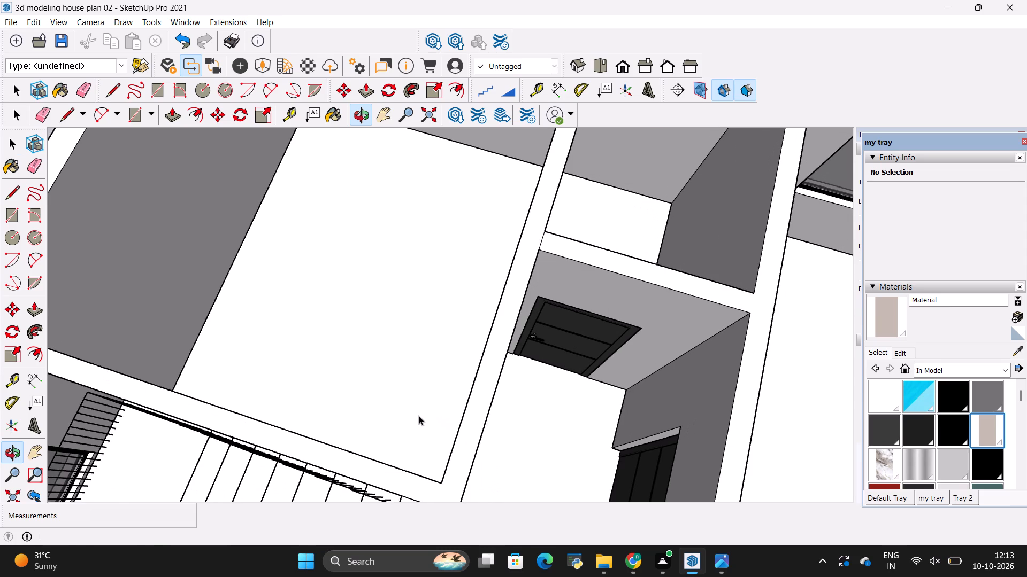
scroll(419, 416, "down", 12)
middle_click_drag(403, 398, 379, 280)
scroll(380, 280, "up", 8)
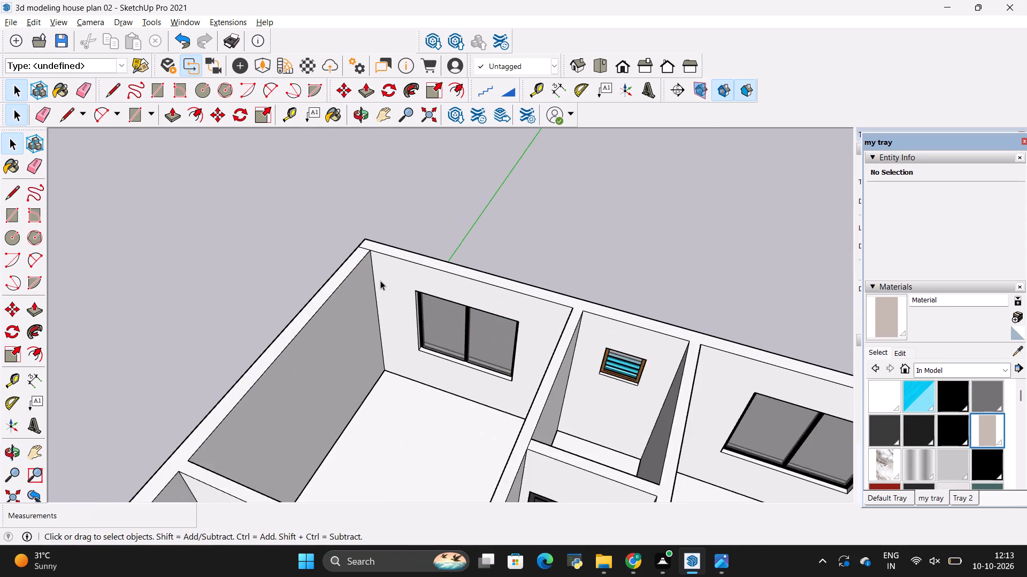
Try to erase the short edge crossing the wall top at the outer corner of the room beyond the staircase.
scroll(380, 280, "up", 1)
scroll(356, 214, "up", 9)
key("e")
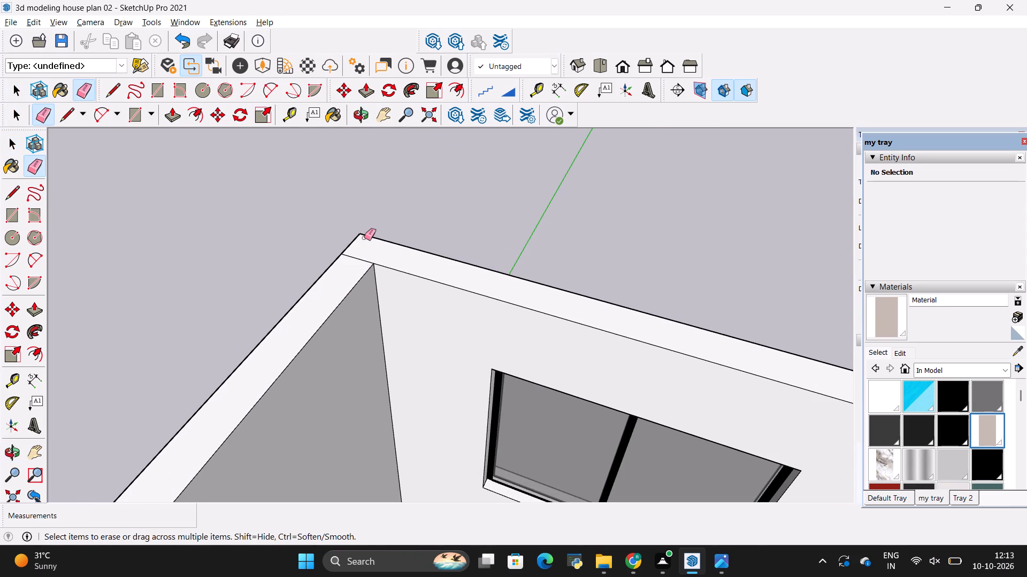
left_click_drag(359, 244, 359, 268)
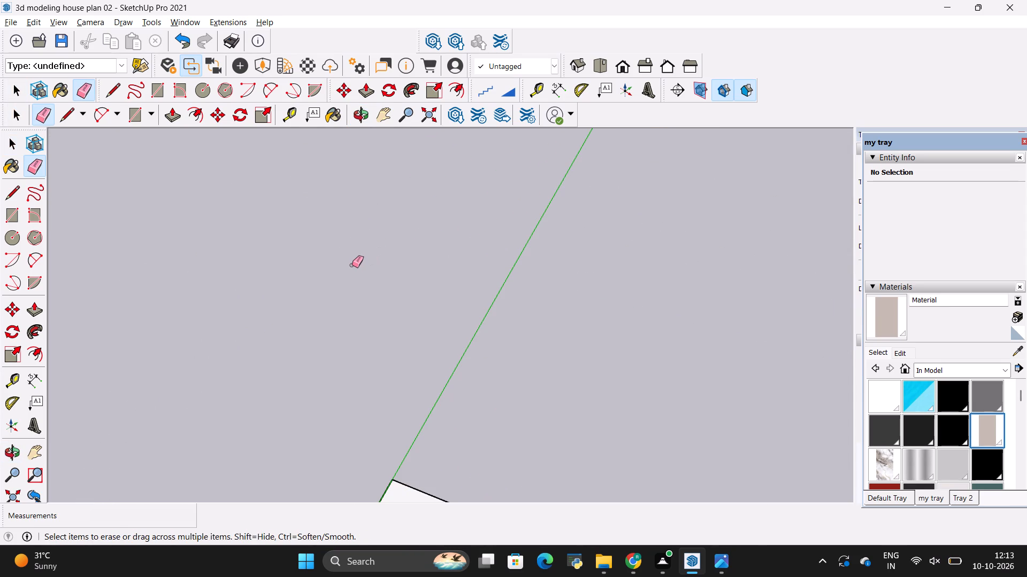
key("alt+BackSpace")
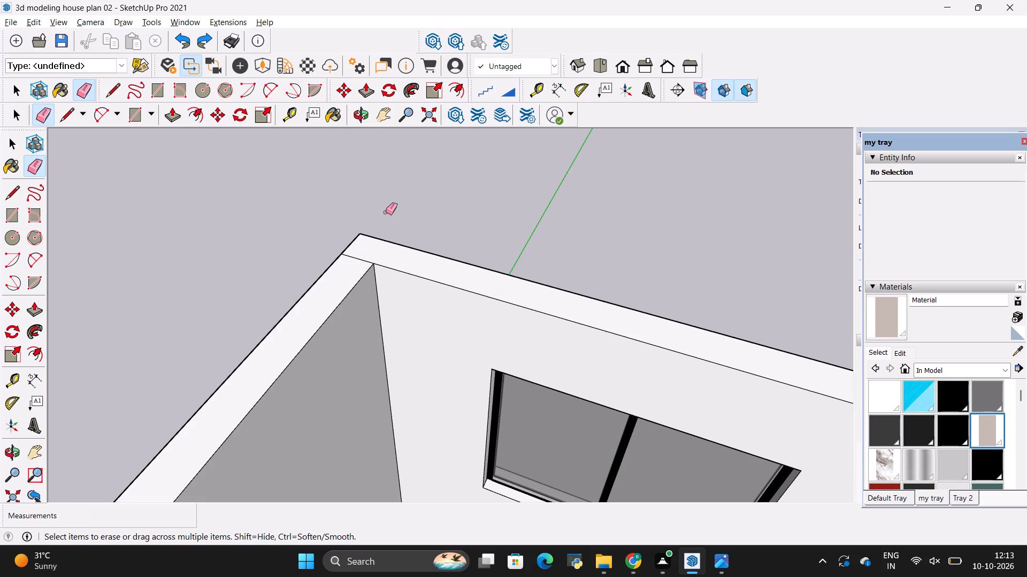
Examine the rooms beyond the staircase from several sides, focusing on the corner room's long outer wall and window wall.
scroll(388, 213, "down", 17)
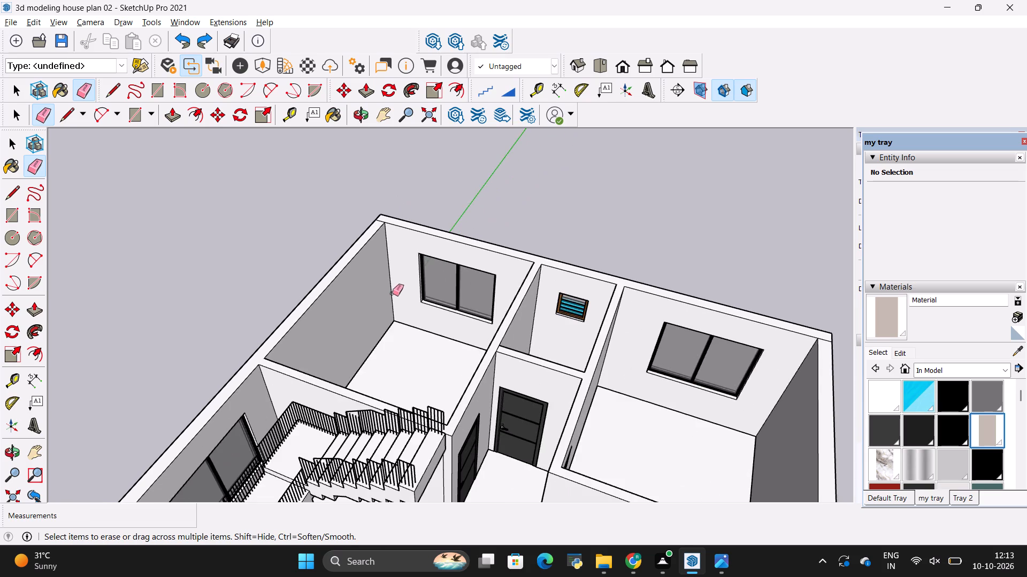
middle_click_drag(392, 294, 454, 401)
key("alt+Tab")
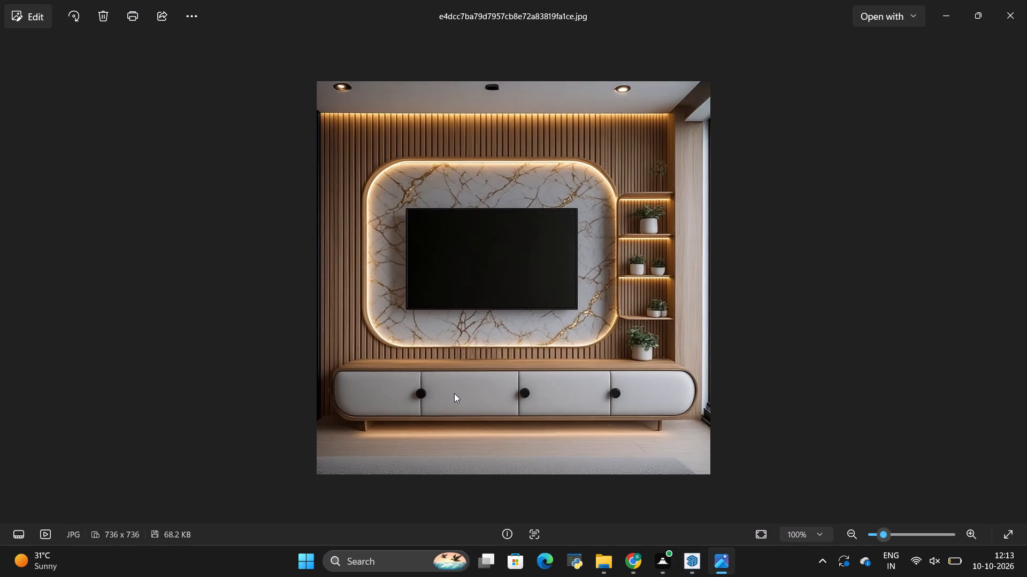
key("alt+Tab")
scroll(340, 317, "down", 7)
scroll(519, 400, "up", 4)
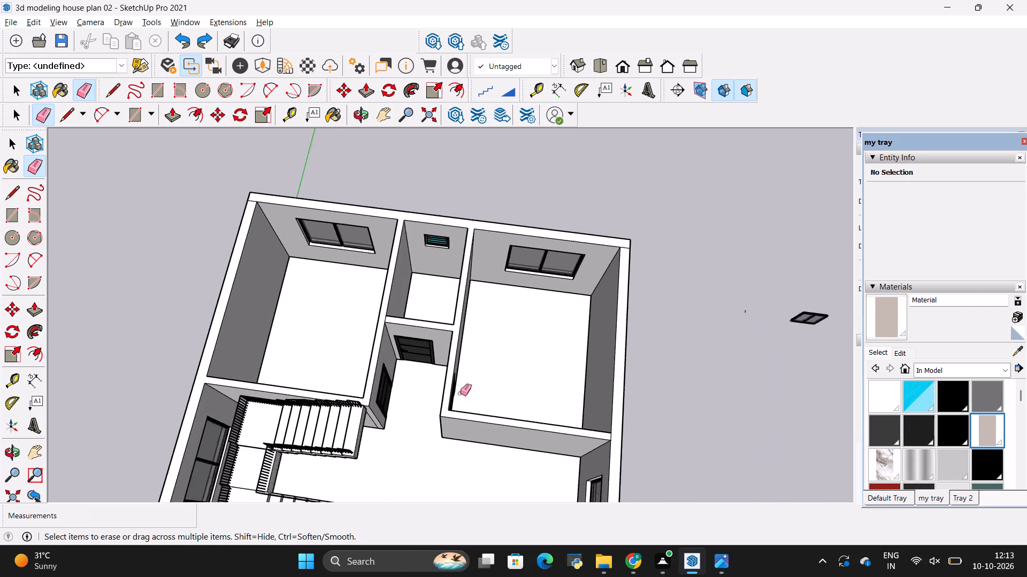
scroll(460, 393, "up", 11)
scroll(312, 356, "down", 13)
scroll(360, 341, "down", 7)
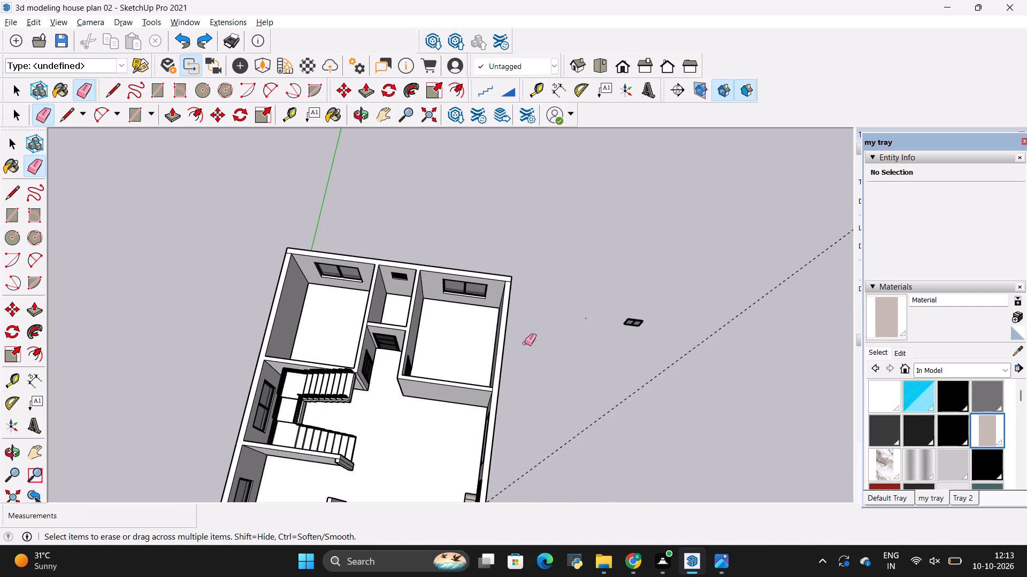
middle_click_drag(548, 412, 246, 341)
scroll(432, 175, "up", 5)
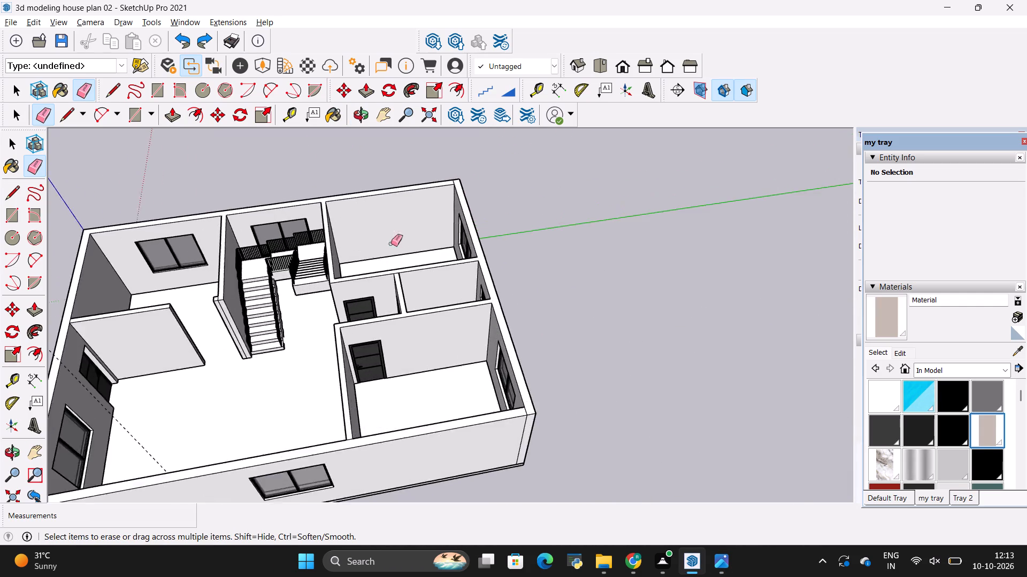
scroll(391, 244, "up", 8)
scroll(380, 252, "down", 10)
scroll(425, 169, "up", 6)
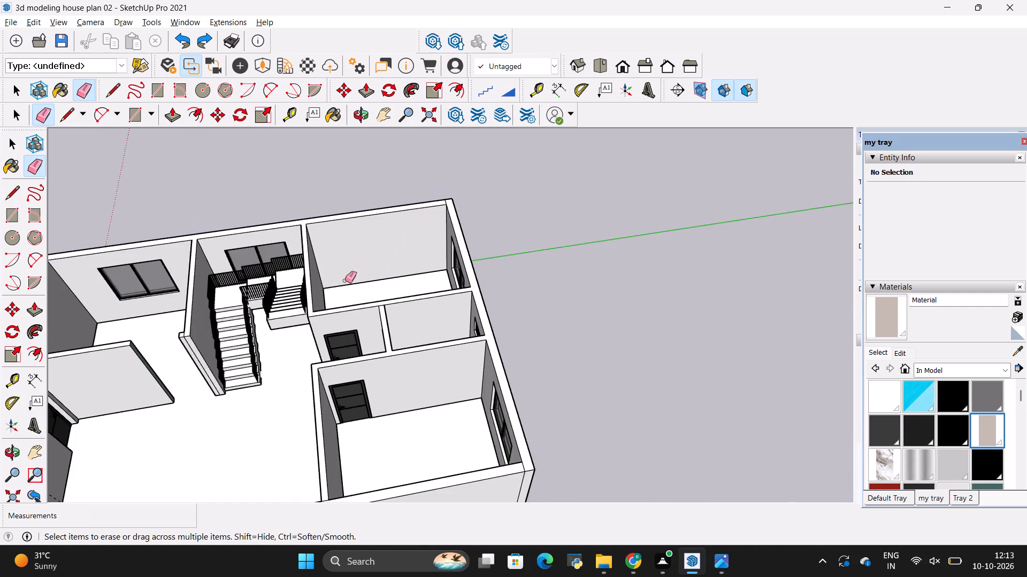
scroll(345, 280, "up", 4)
scroll(331, 190, "up", 7)
middle_click_drag(410, 304, 535, 342)
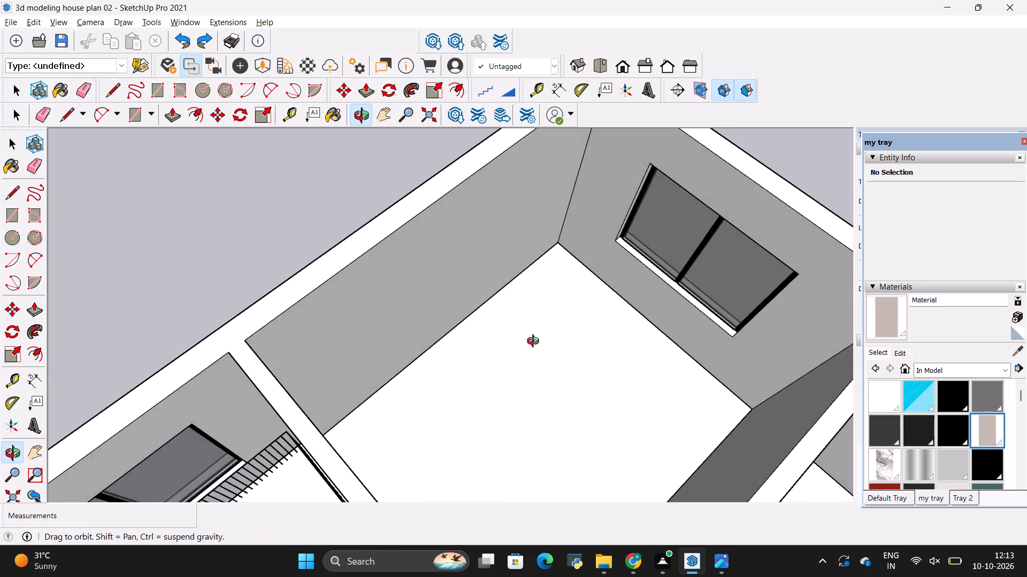
middle_click_drag(535, 342, 454, 348)
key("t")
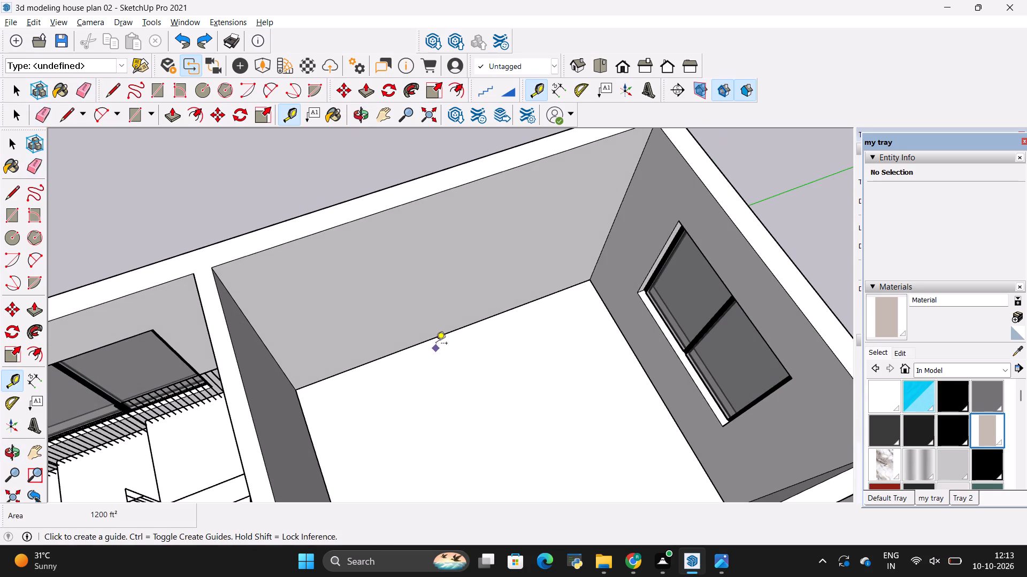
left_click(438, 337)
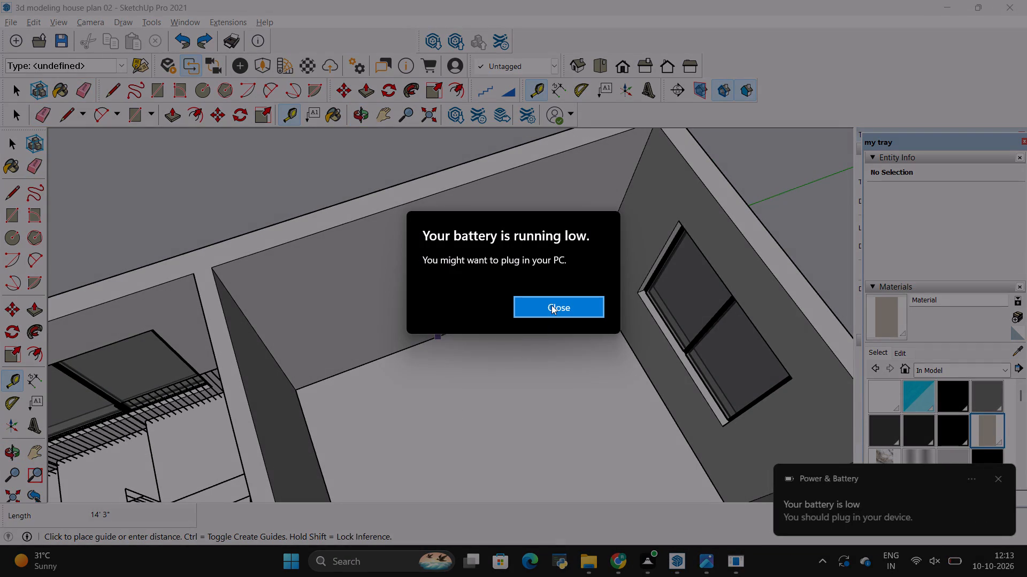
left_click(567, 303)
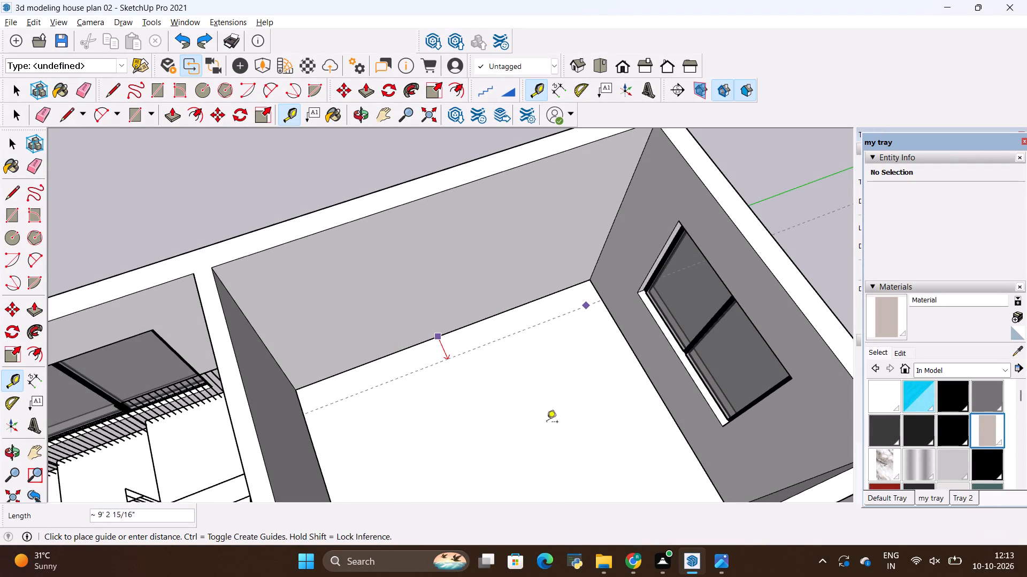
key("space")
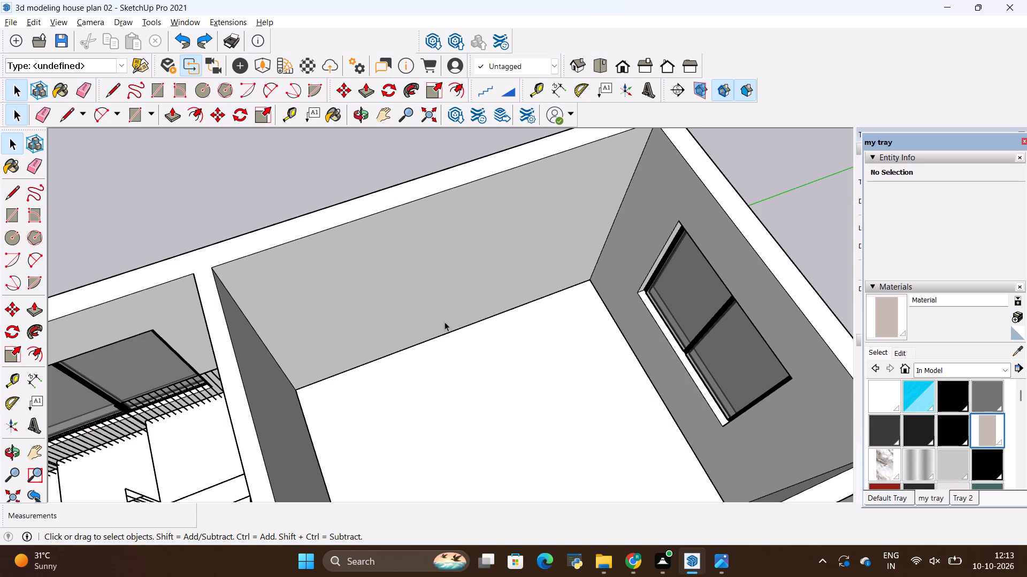
Place a guide line on the corner room's floor, 2' in from the base of the long outer wall.
key("t")
left_click(355, 368)
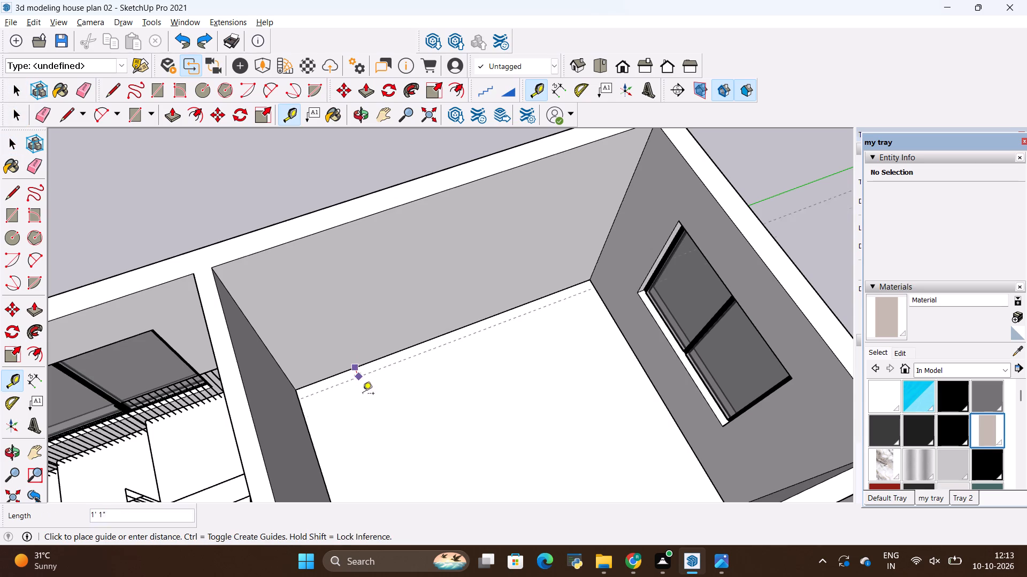
key("BackSpace")
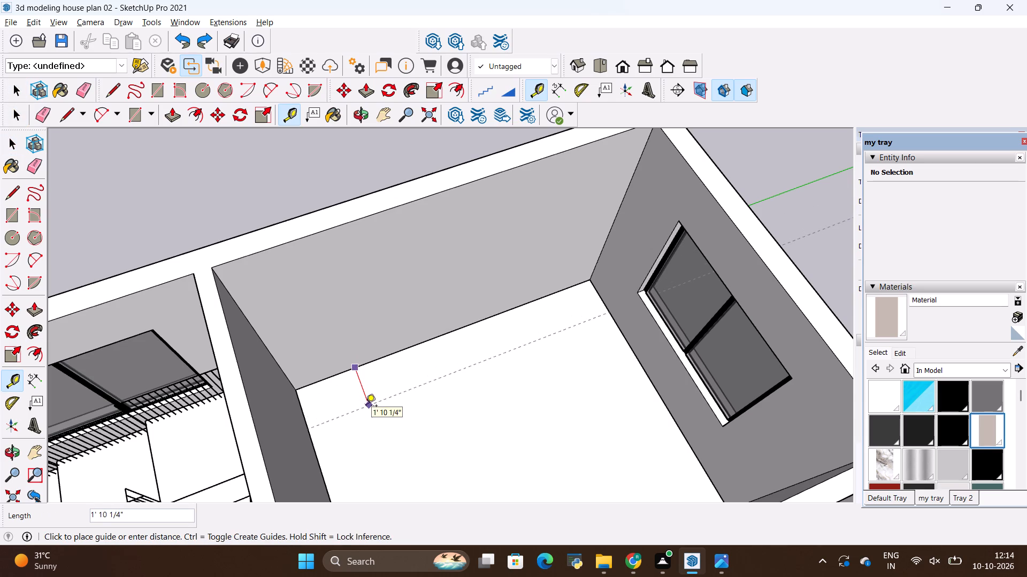
type("2'")
key("Return")
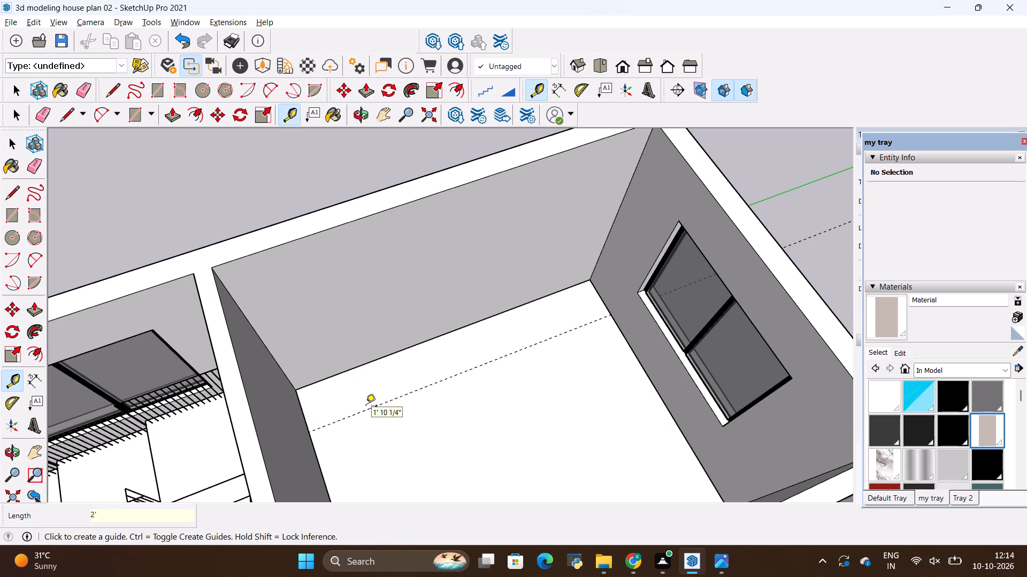
Place a second guide line on the corner room's floor, 2' in from the base of the window wall.
scroll(532, 496, "down", 5)
scroll(495, 555, "down", 6)
scroll(469, 433, "down", 3)
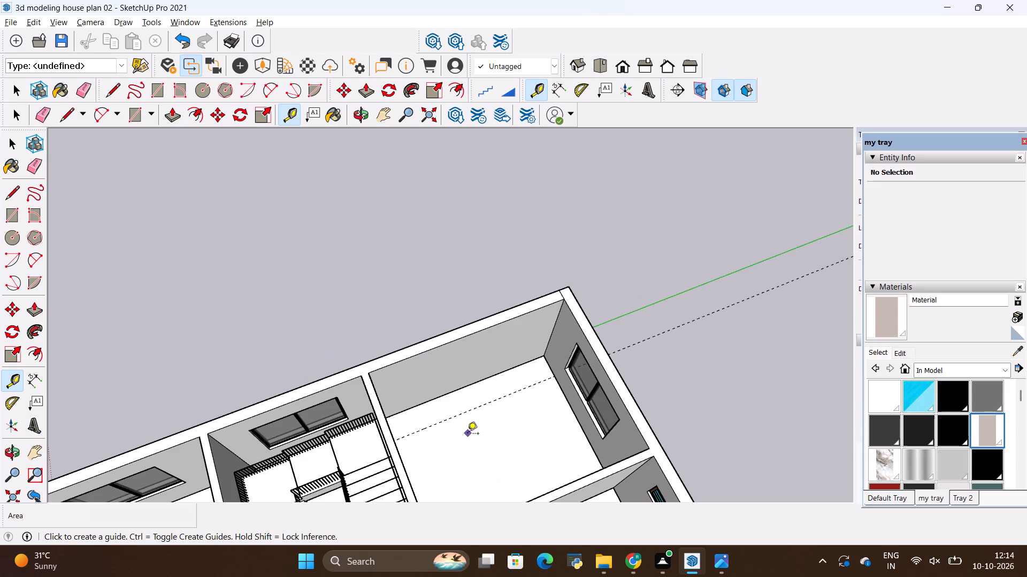
scroll(207, 411, "down", 10)
middle_click_drag(283, 423, 538, 436)
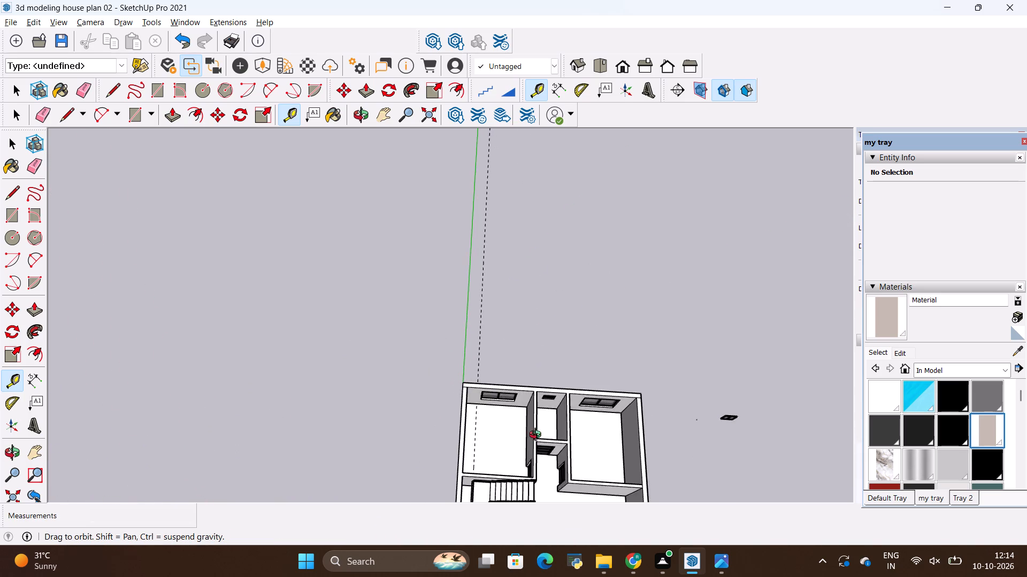
middle_click_drag(538, 436, 533, 422)
scroll(495, 418, "up", 9)
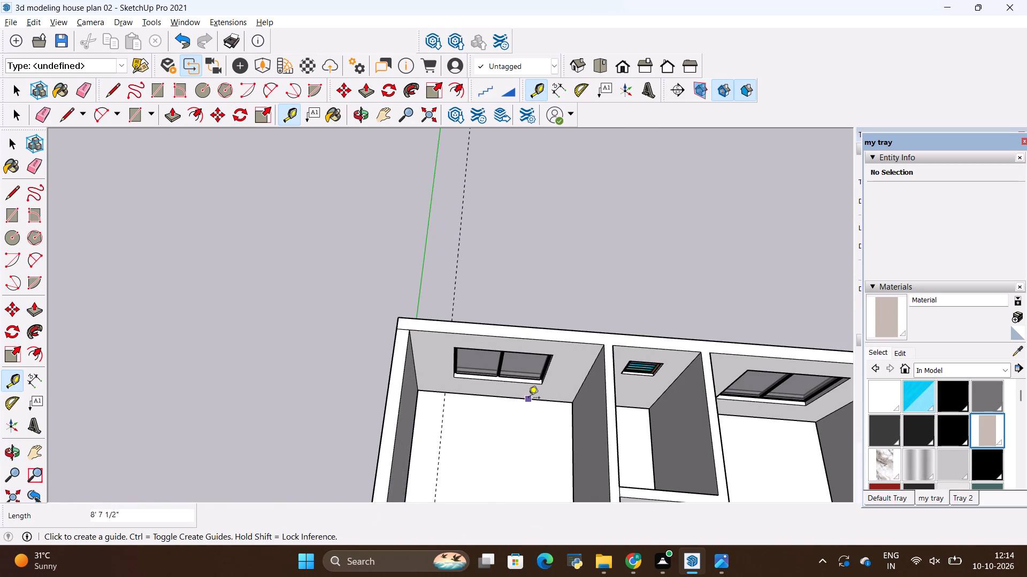
left_click(528, 399)
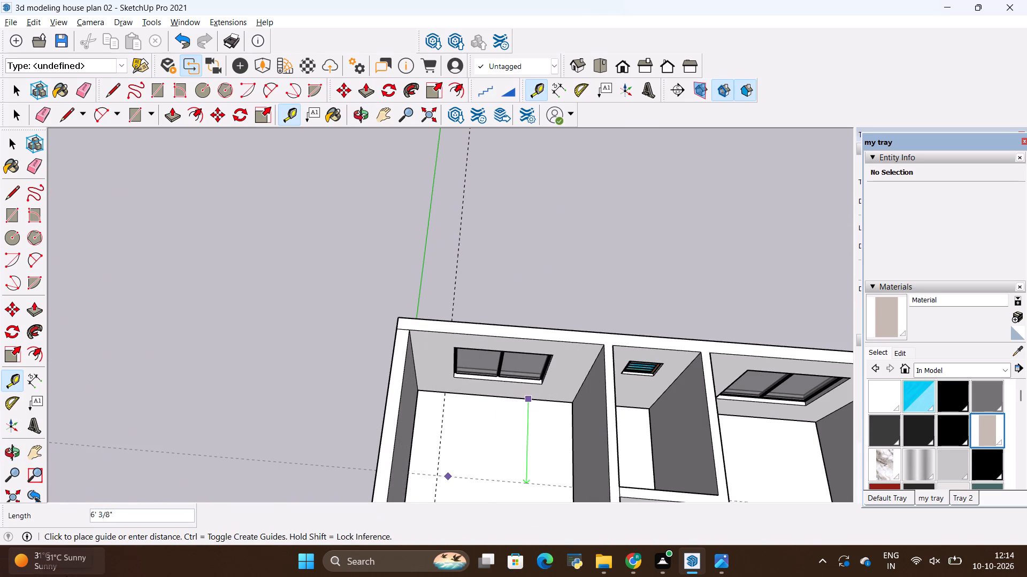
key("BackSpace")
type("2'")
key("Return")
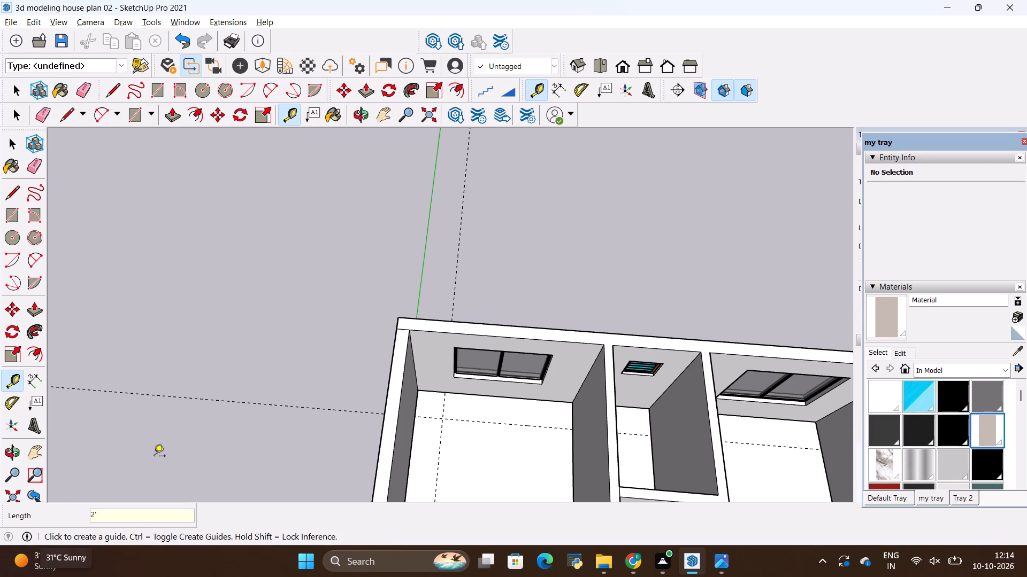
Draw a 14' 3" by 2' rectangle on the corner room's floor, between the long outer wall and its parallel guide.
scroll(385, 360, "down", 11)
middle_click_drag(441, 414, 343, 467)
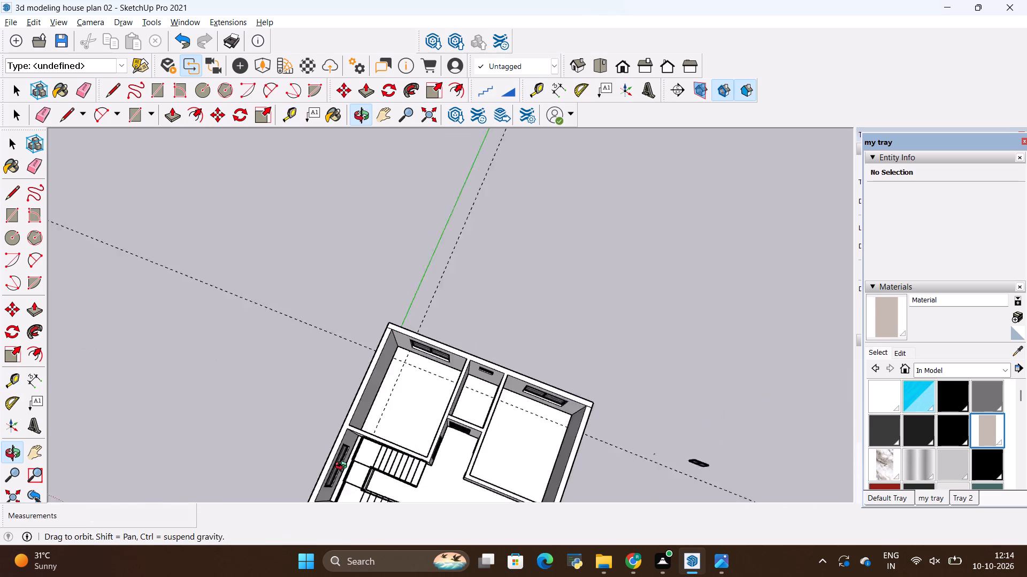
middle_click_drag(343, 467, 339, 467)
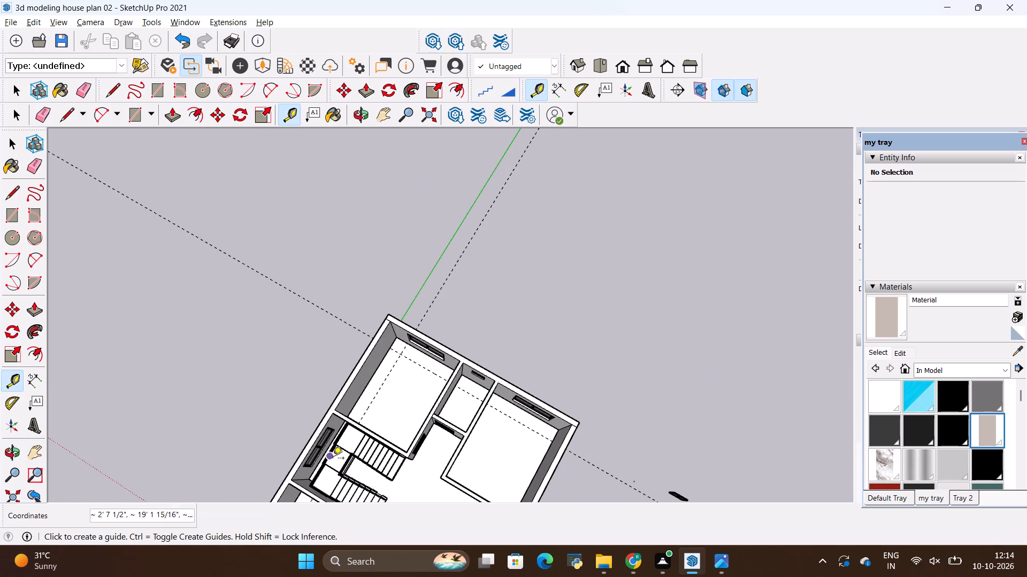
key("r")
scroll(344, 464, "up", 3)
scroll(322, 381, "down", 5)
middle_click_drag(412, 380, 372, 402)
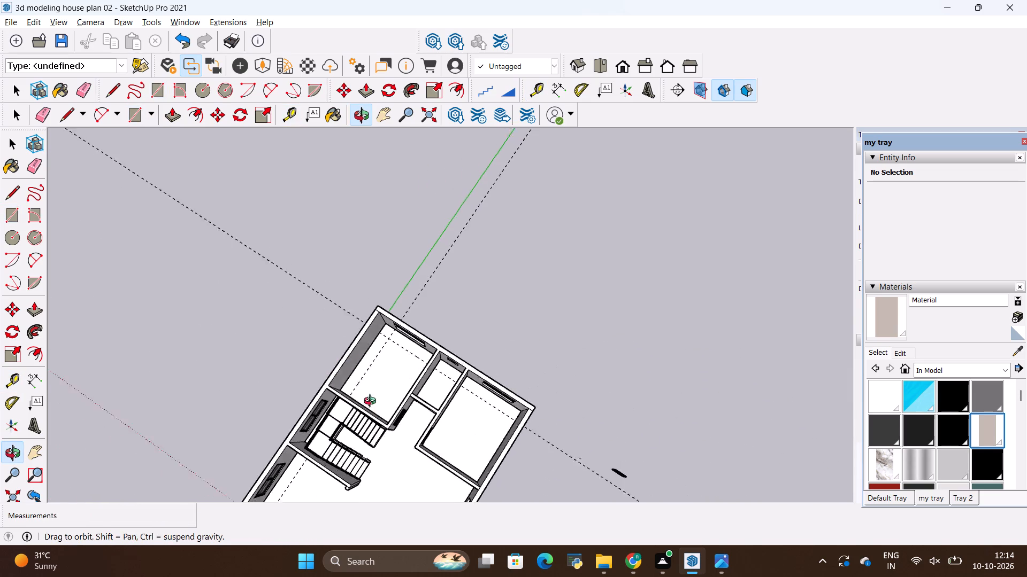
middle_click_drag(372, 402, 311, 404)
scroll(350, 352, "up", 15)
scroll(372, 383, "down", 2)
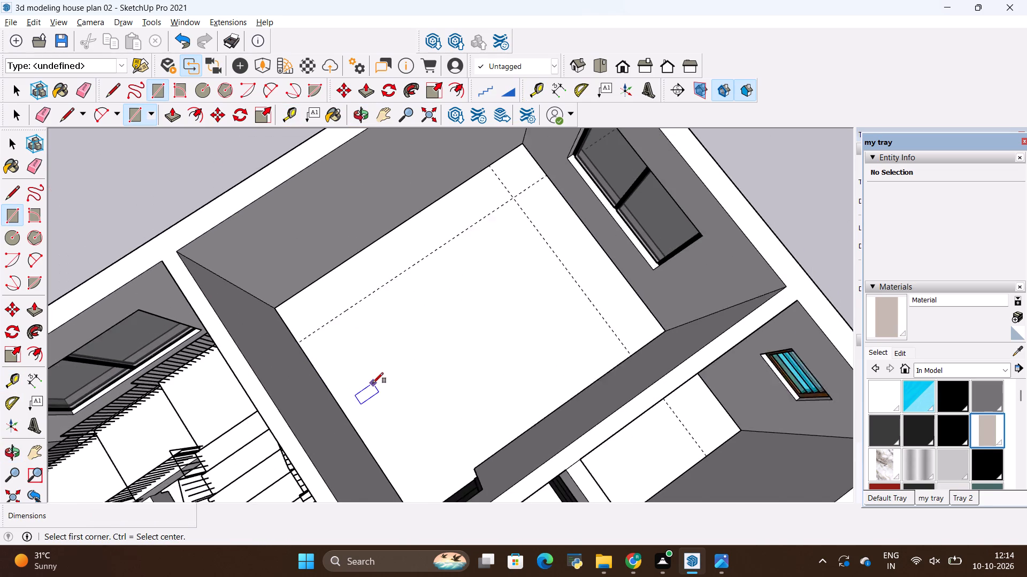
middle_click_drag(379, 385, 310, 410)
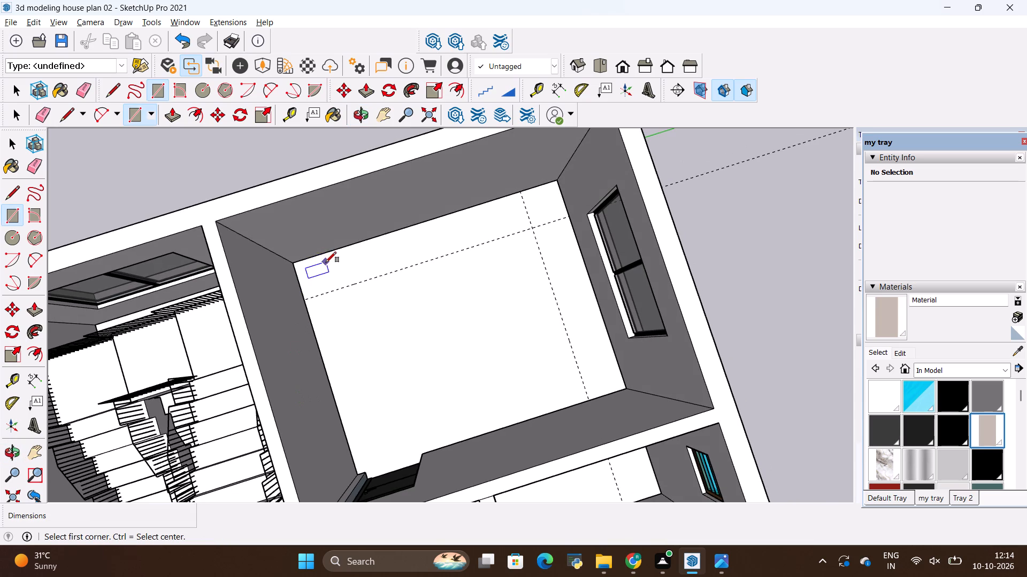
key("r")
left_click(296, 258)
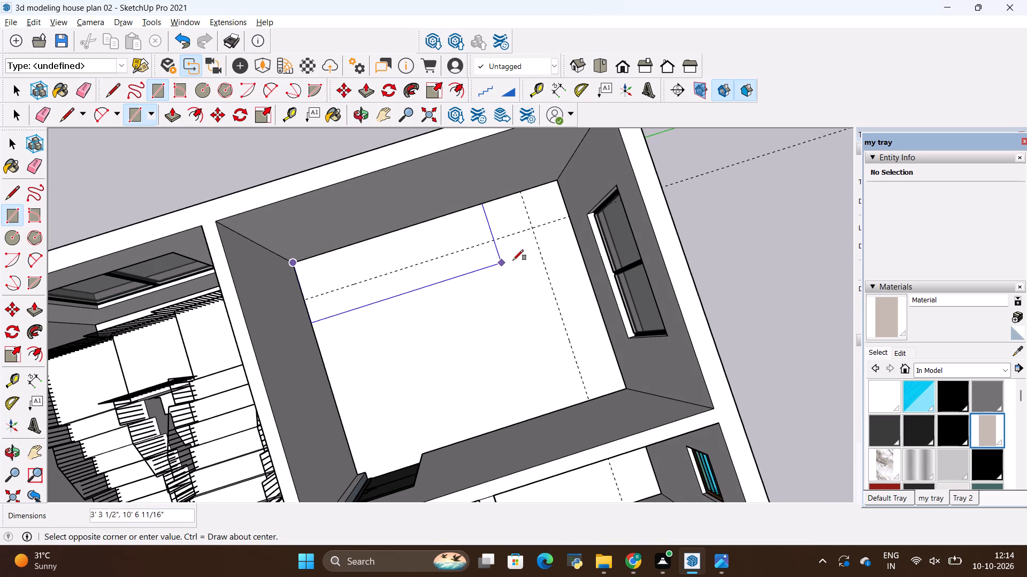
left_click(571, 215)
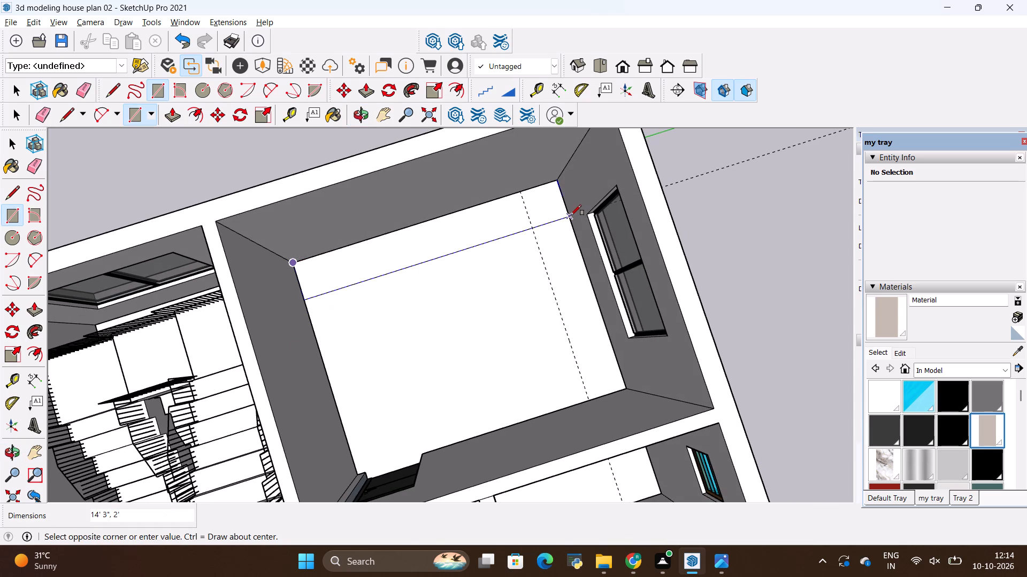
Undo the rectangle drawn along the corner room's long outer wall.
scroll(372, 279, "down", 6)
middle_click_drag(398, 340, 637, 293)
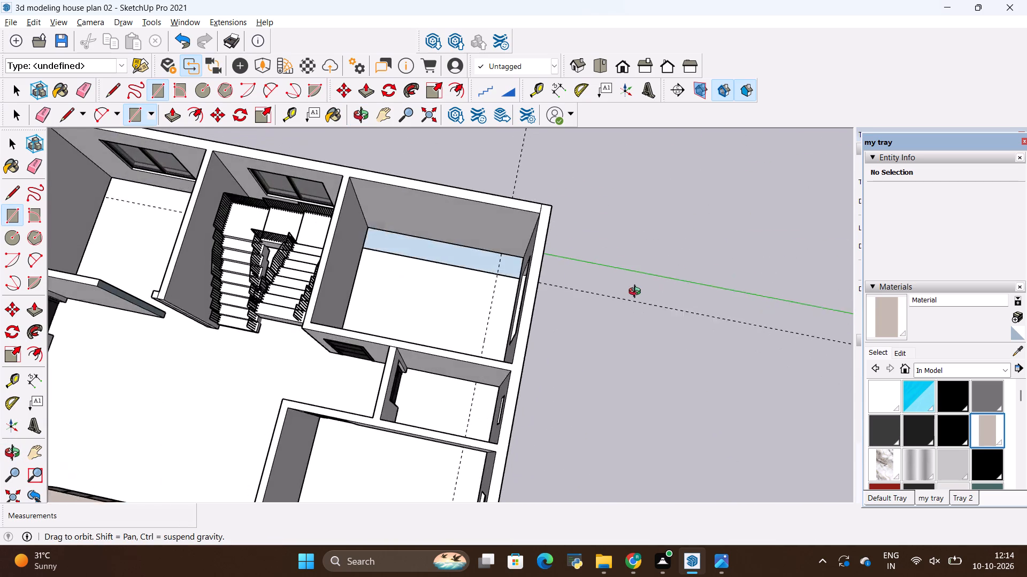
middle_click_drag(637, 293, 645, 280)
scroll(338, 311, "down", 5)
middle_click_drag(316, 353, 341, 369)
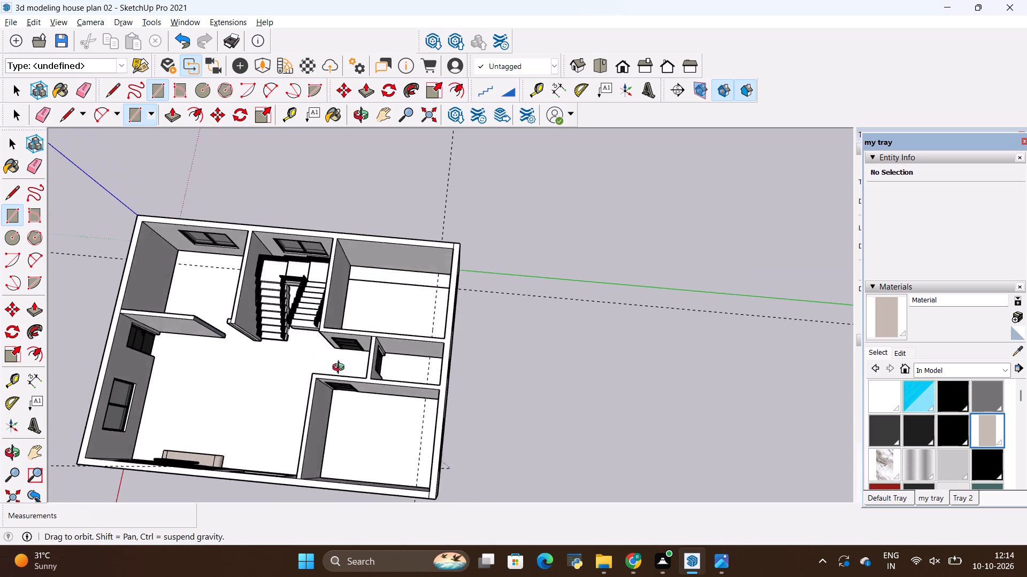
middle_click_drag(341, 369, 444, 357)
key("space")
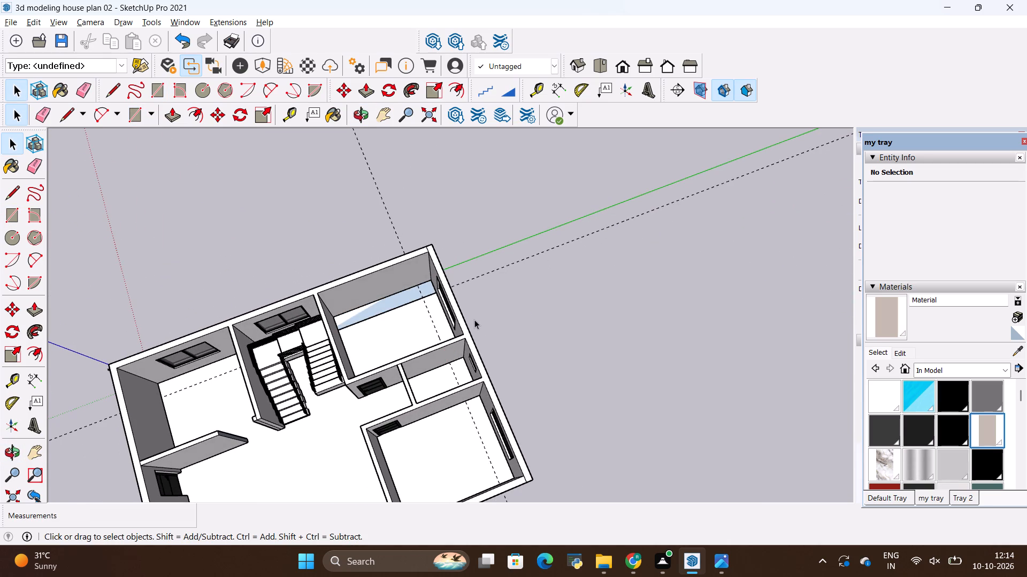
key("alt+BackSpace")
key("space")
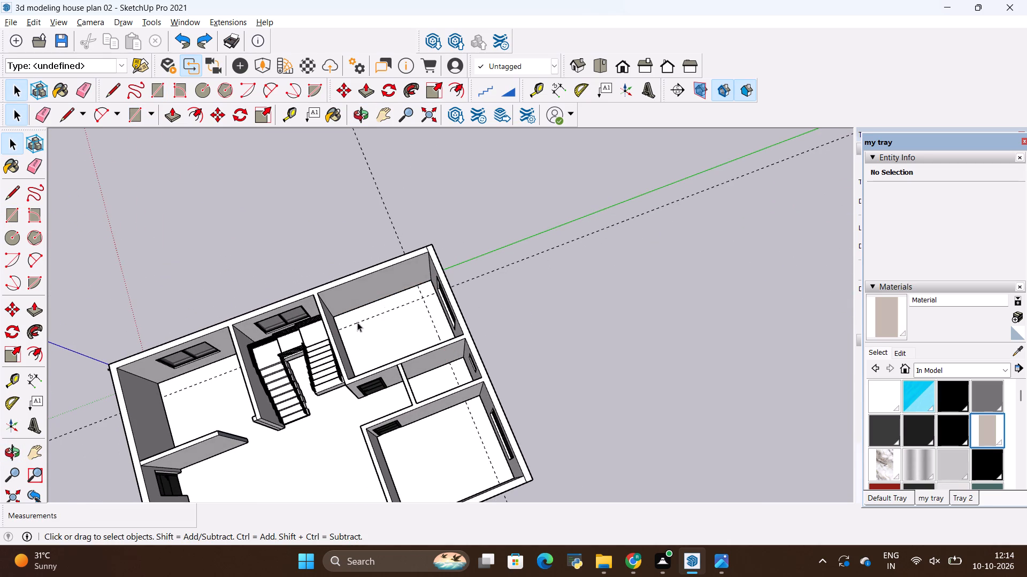
Draw a 14' 3" by 2' rectangle on the corner room's floor, between the long outer wall and its parallel guide.
double_click(369, 332)
scroll(369, 308, "up", 9)
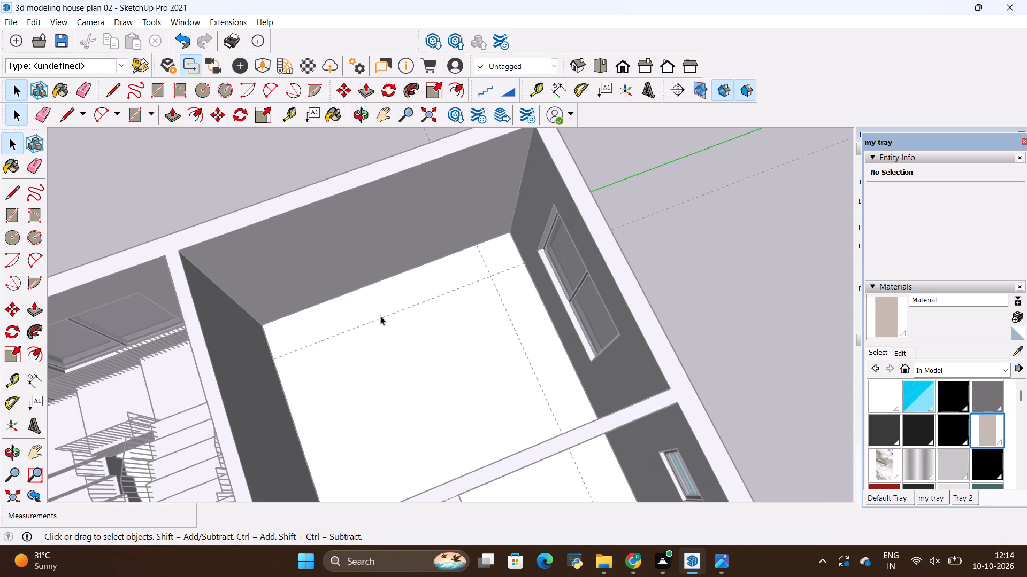
key("r")
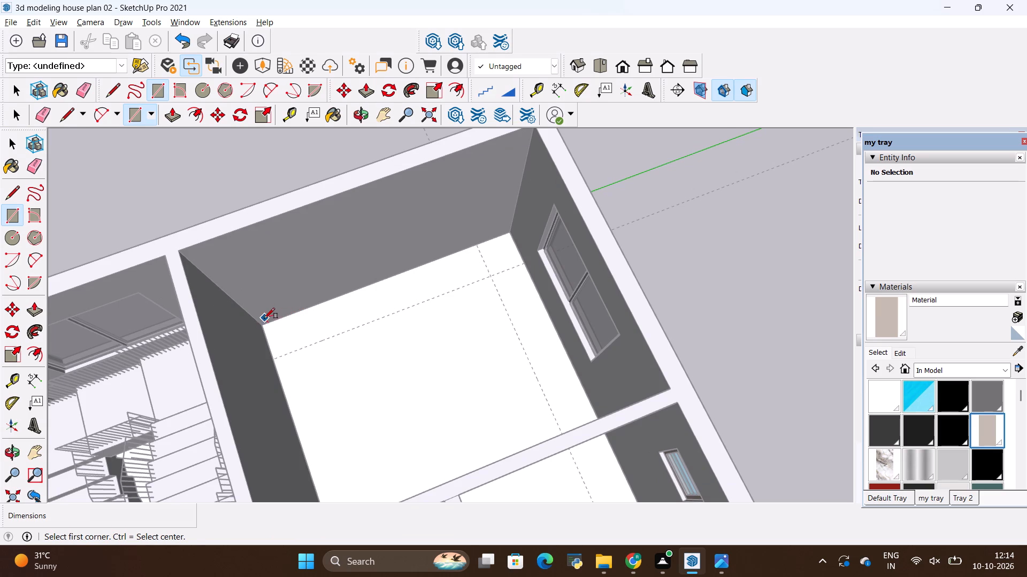
left_click(262, 321)
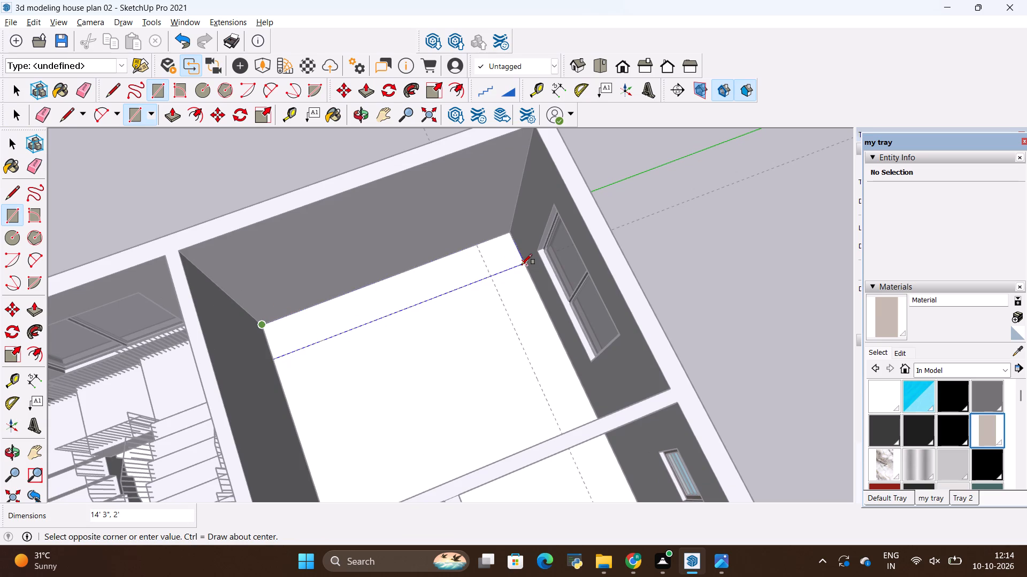
left_click(522, 264)
Draw an 11' 3" by 2' rectangle on the corner room's floor, between the window wall and its parallel guide.
scroll(357, 370, "down", 5)
middle_click_drag(335, 381, 560, 351)
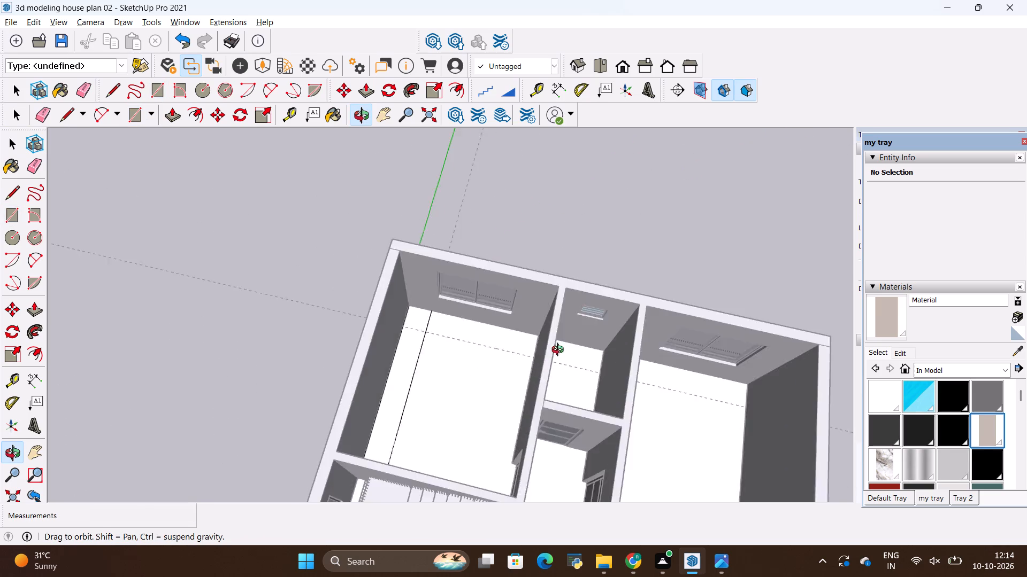
middle_click_drag(560, 351, 600, 314)
scroll(428, 330, "up", 3)
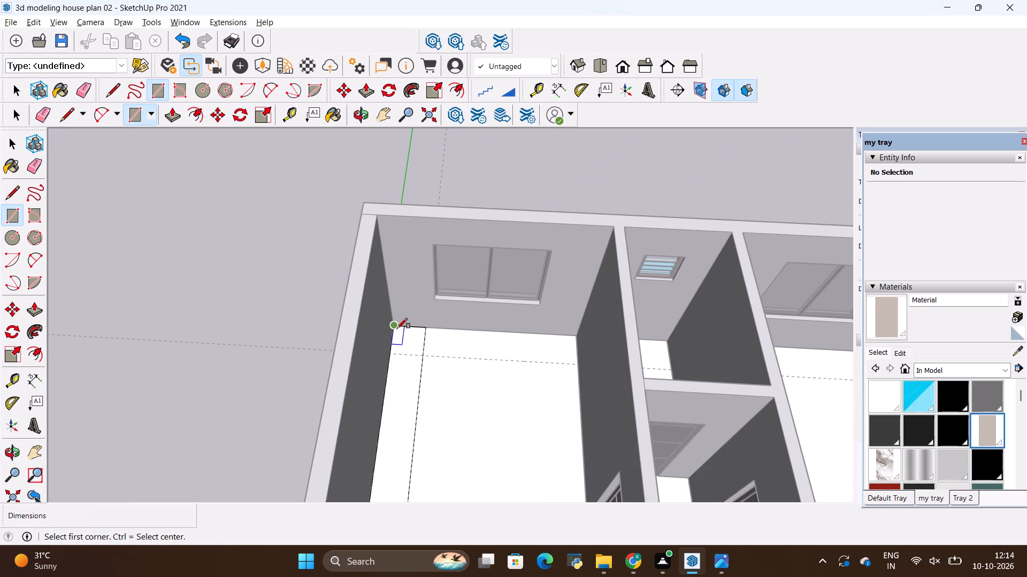
left_click(394, 327)
left_click(576, 363)
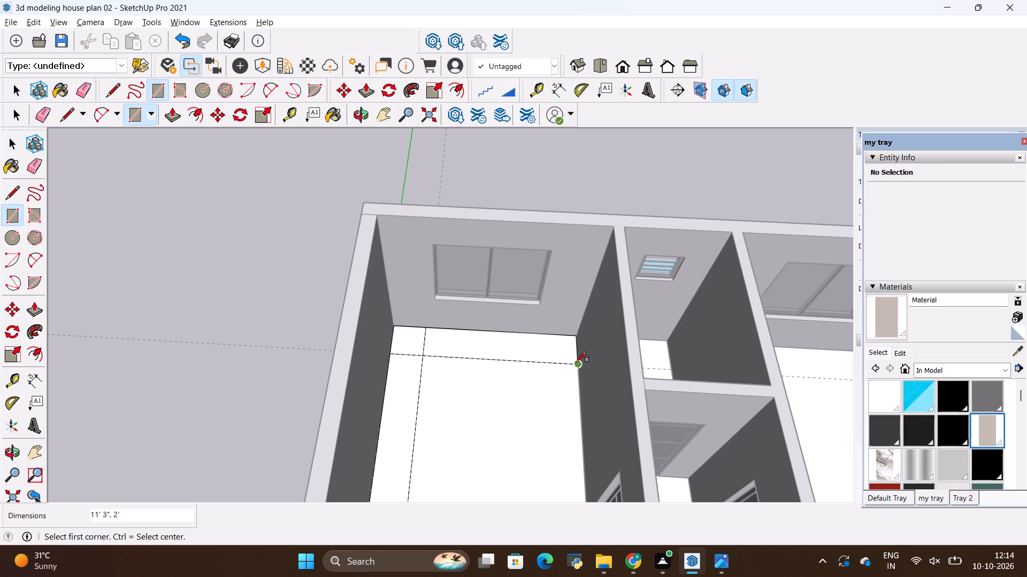
key("space")
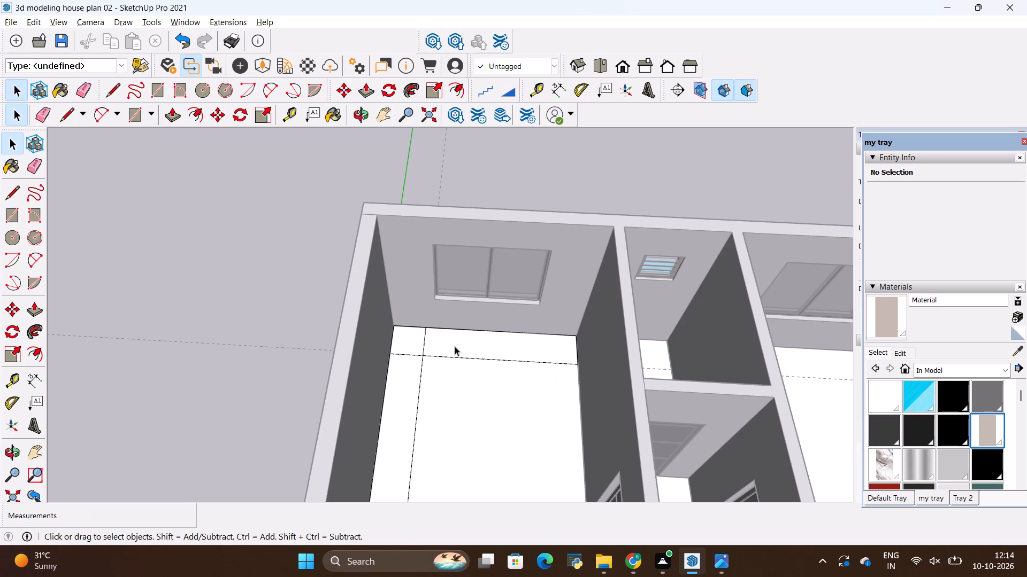
Extrude the window-wall strip, the corner square and the long-wall strip up 3' to form an L-shaped counter block.
key("p")
left_click(466, 344)
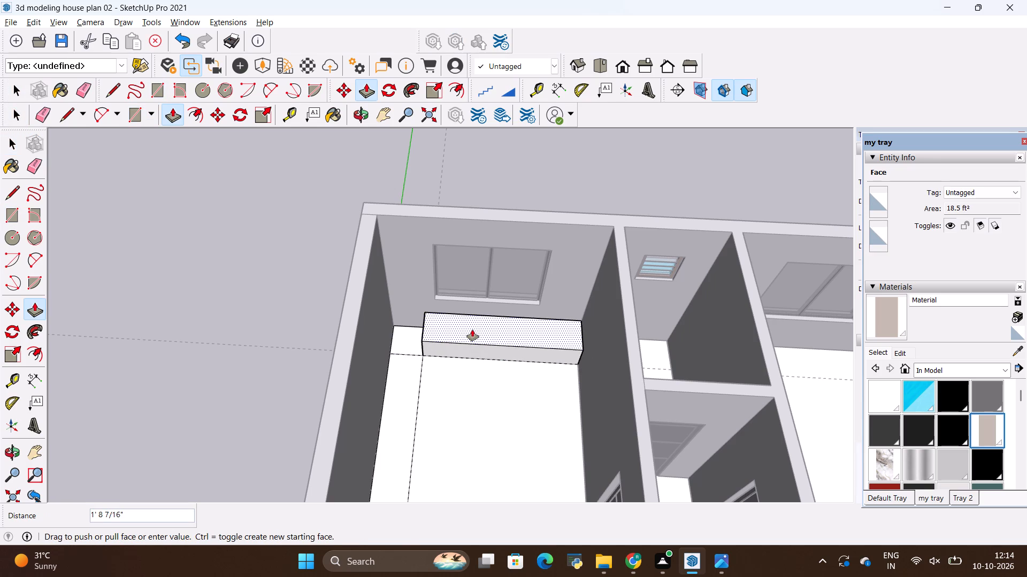
key("BackSpace")
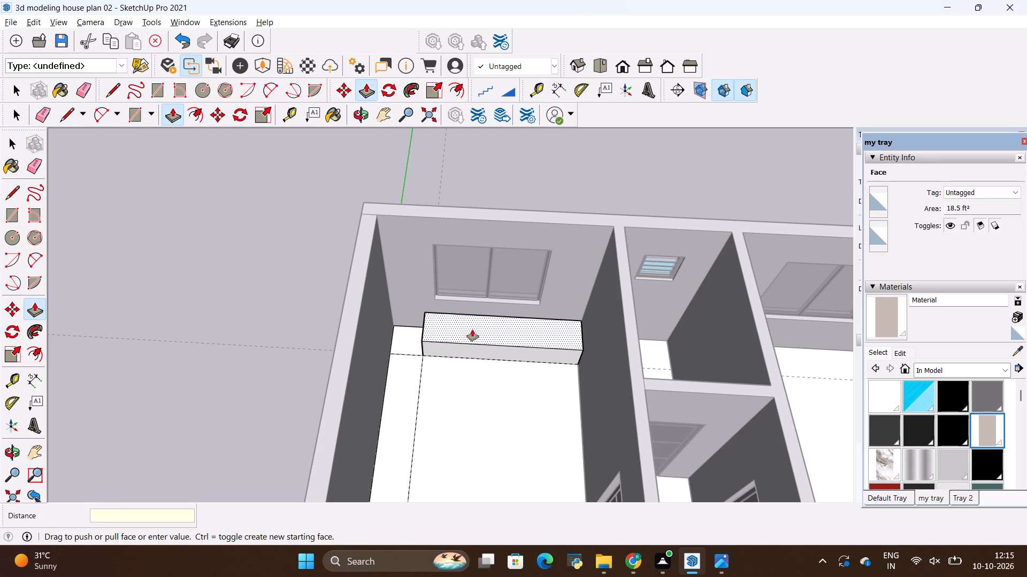
type("3'")
key("Return")
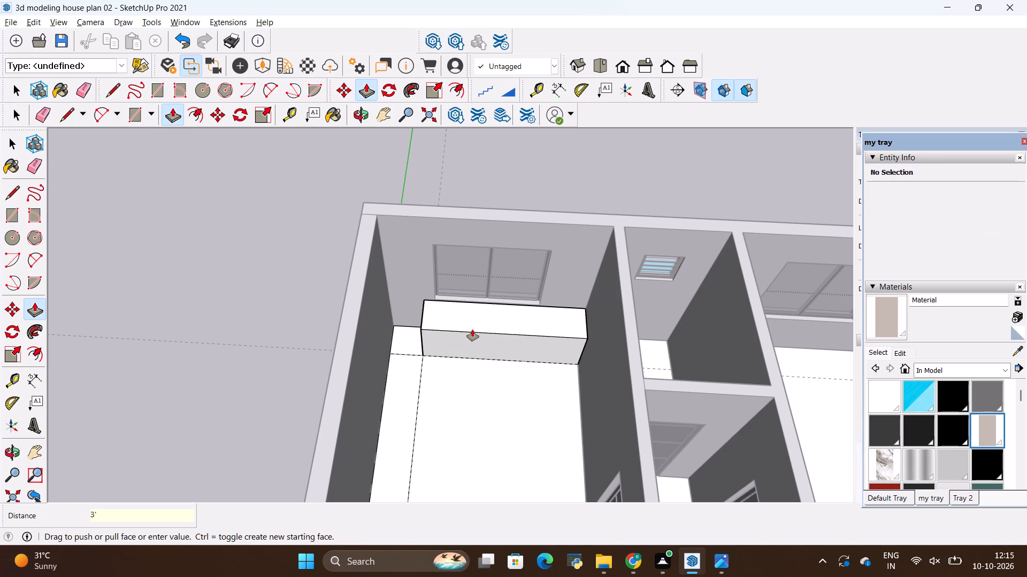
double_click(405, 339)
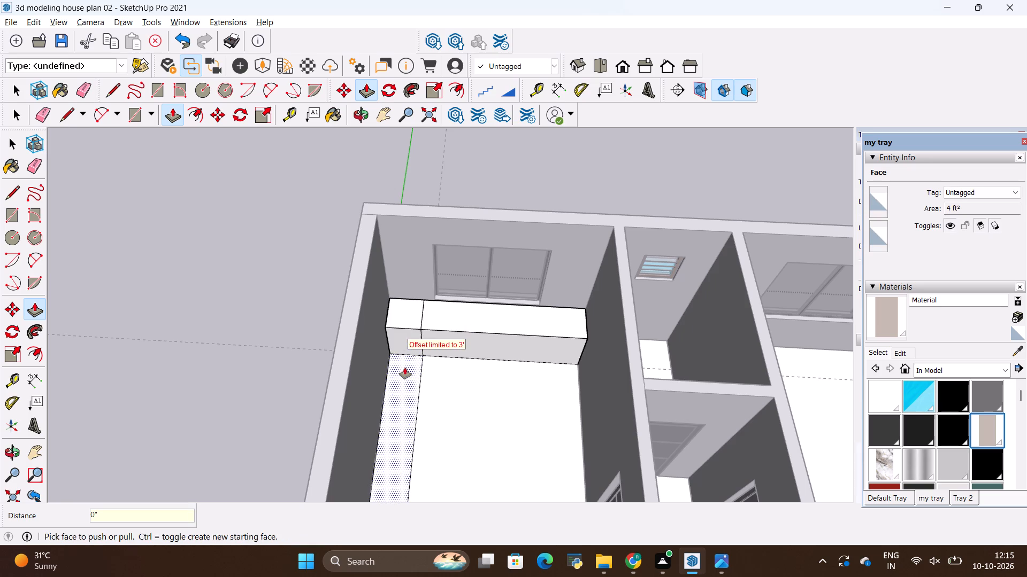
double_click(404, 373)
scroll(426, 383, "down", 5)
scroll(479, 426, "down", 4)
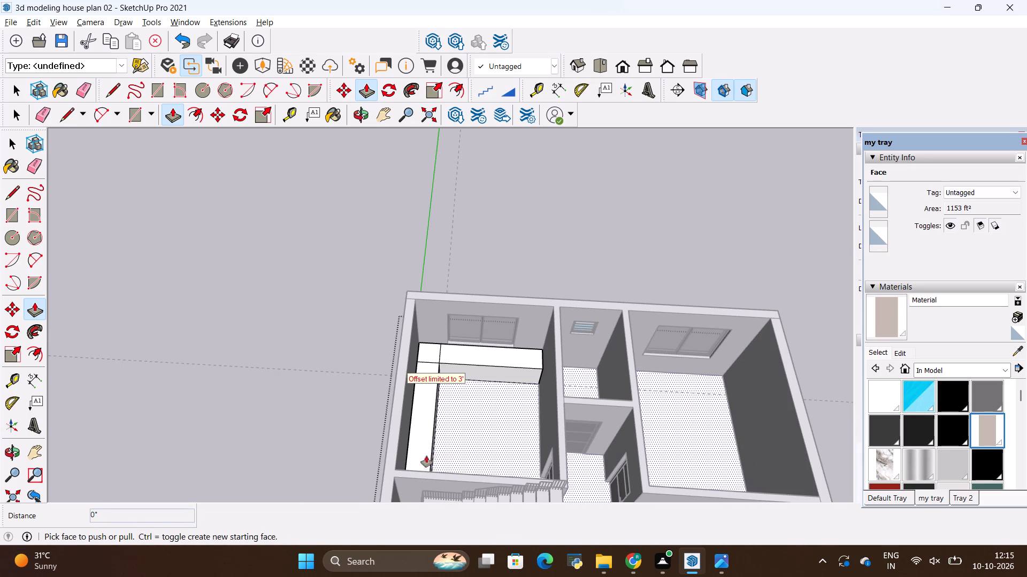
Place a guide line across the long-wall block's top, 3' in from its end against the inner partition wall.
middle_click_drag(409, 454, 183, 425)
scroll(296, 393, "up", 8)
middle_click_drag(363, 476, 334, 485)
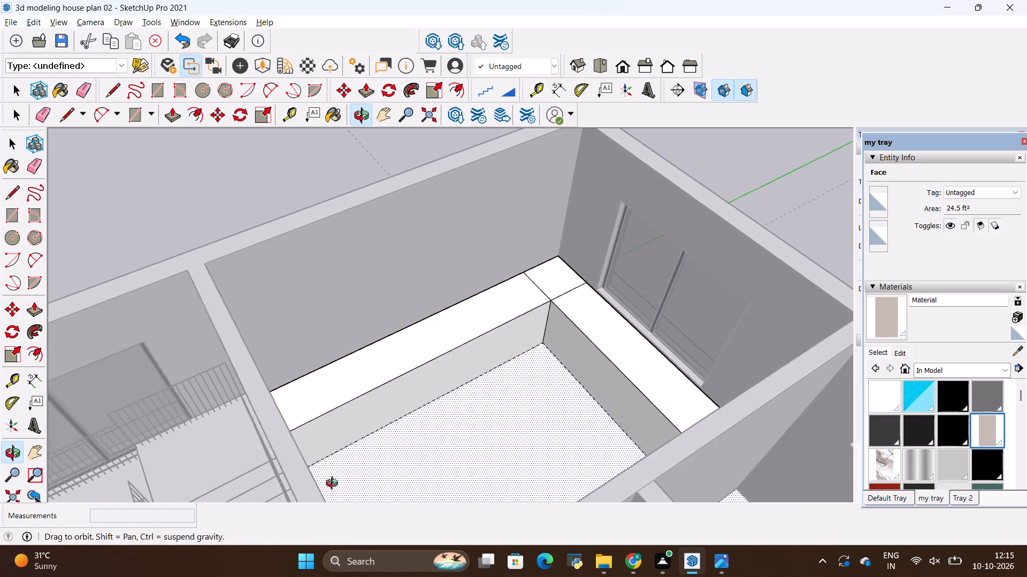
middle_click_drag(334, 485, 244, 474)
scroll(272, 406, "up", 4)
middle_click_drag(281, 406, 276, 420)
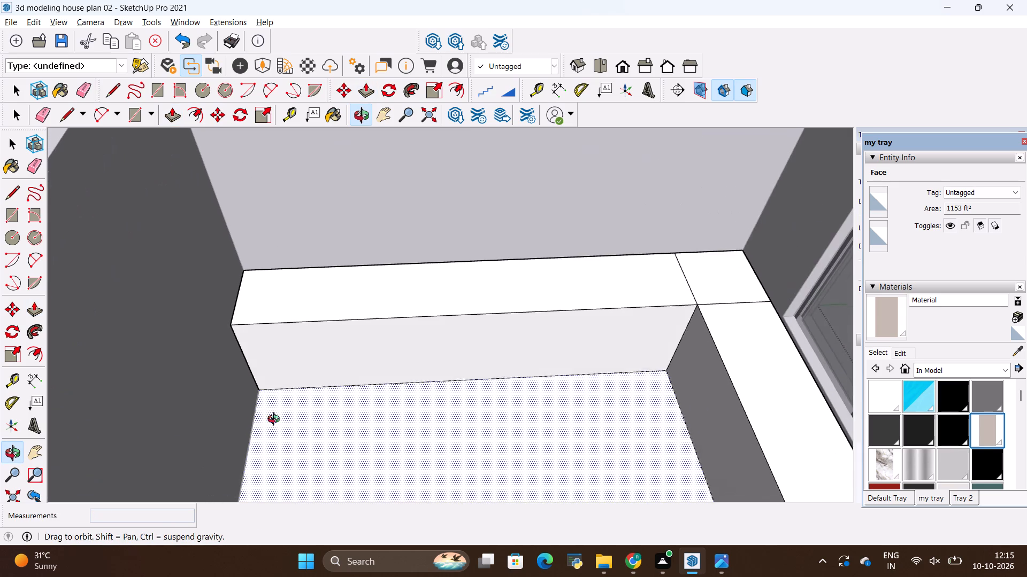
middle_click_drag(276, 420, 273, 443)
key("t")
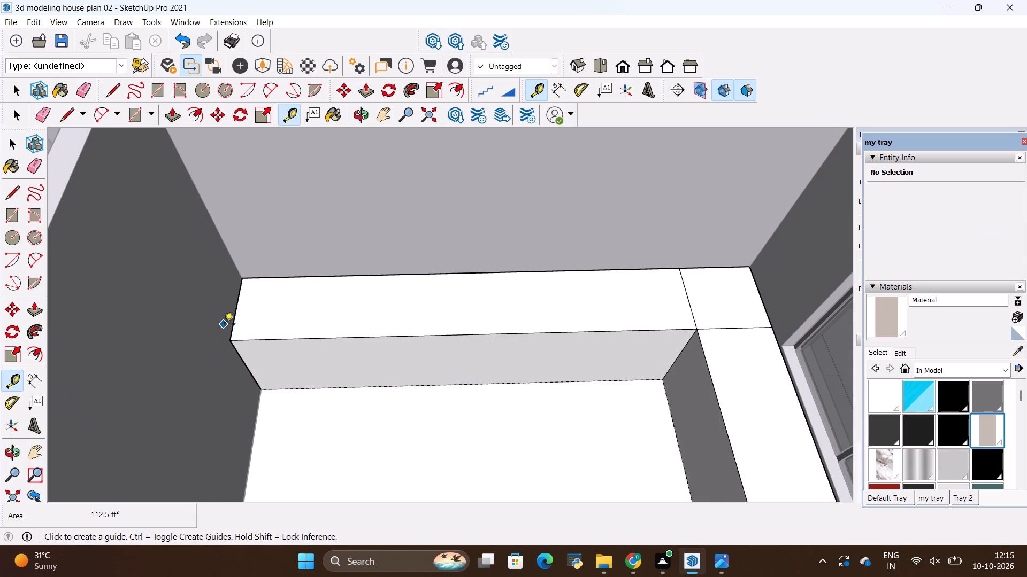
left_click(231, 324)
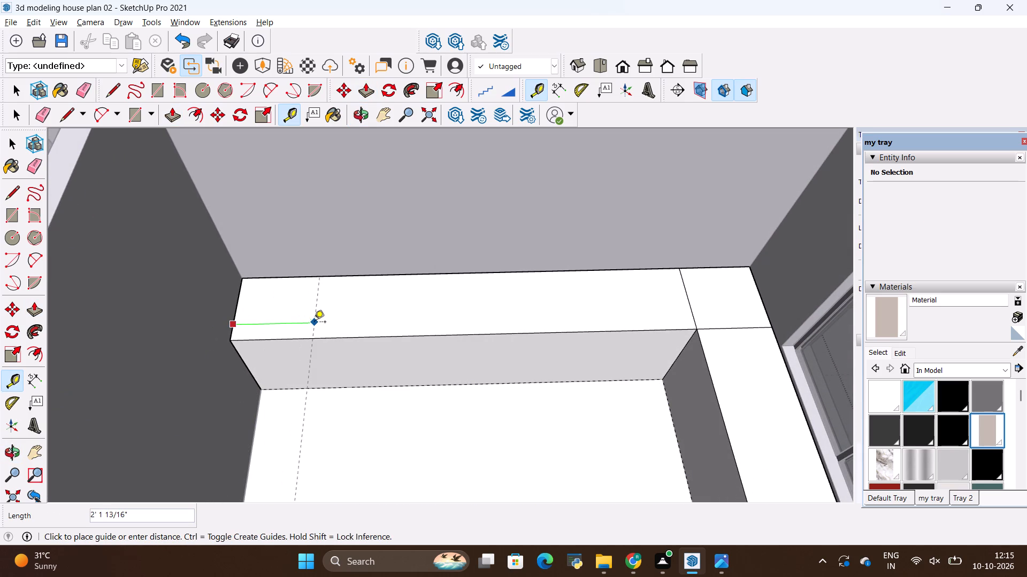
key("BackSpace")
type("3'")
key("Return")
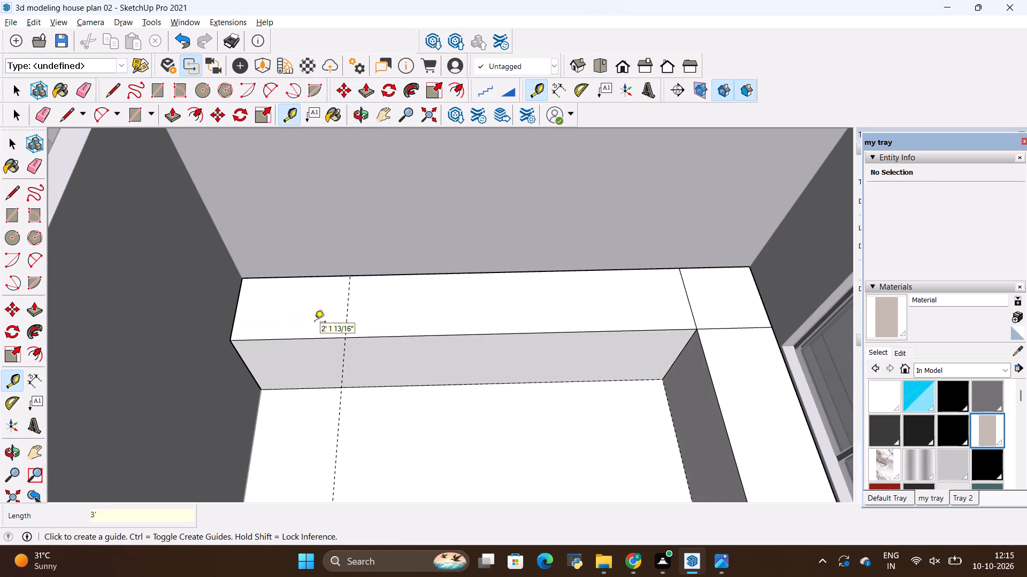
Draw a 3' by 2' rectangle on the long-wall block's partition end and push it down 3' to the floor.
key("r")
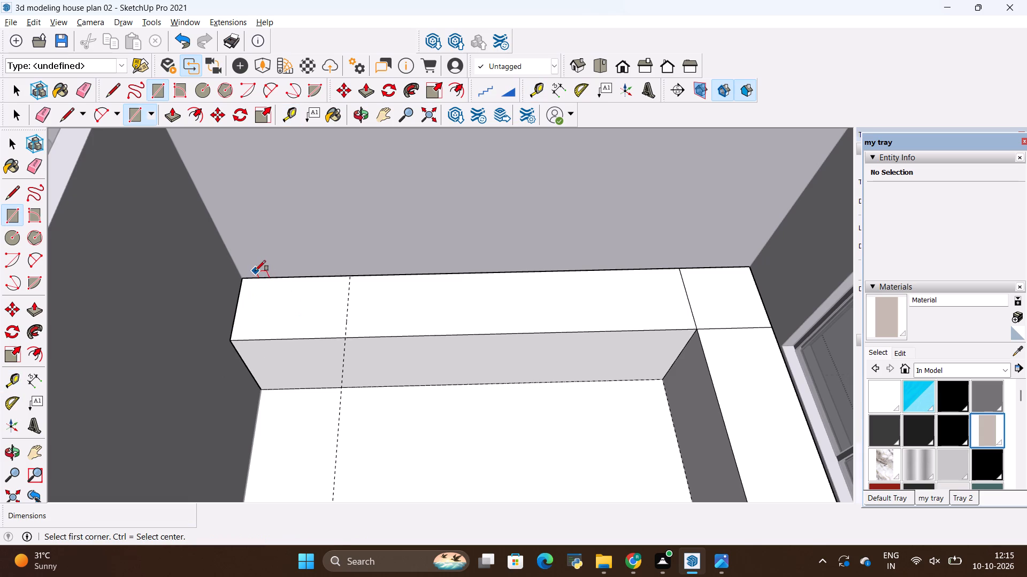
left_click(243, 275)
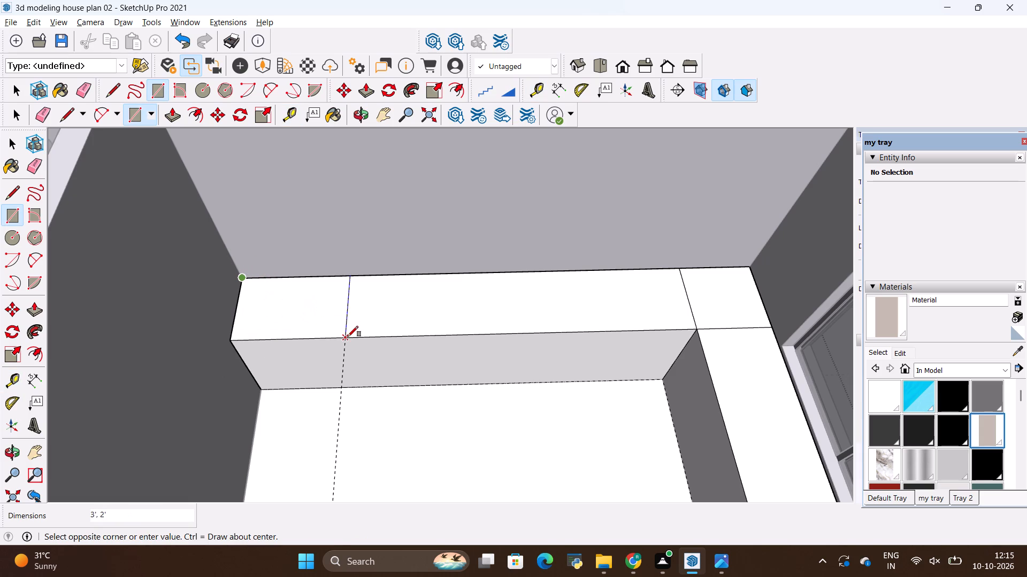
left_click(348, 337)
key("p")
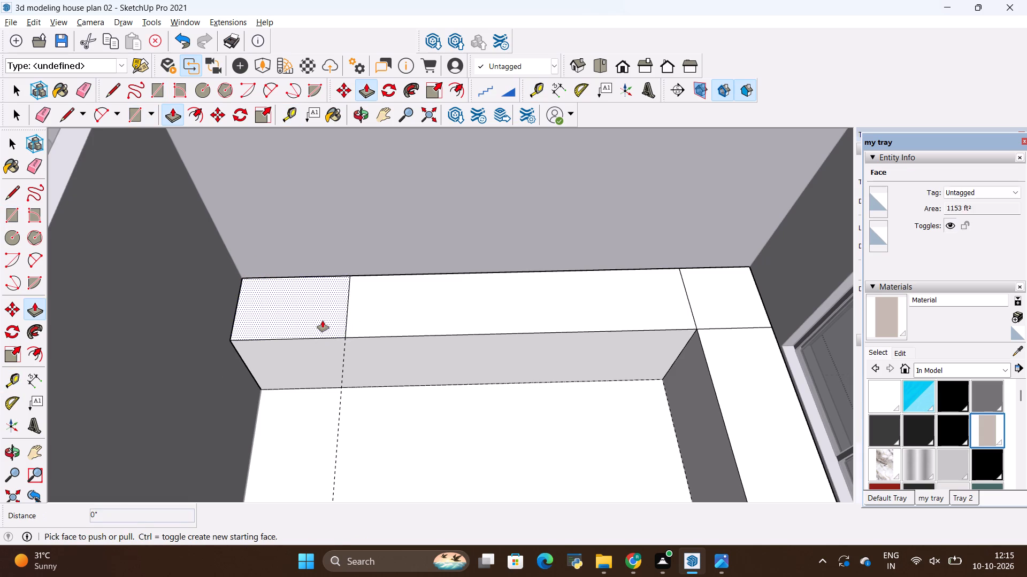
left_click(323, 321)
left_click(314, 409)
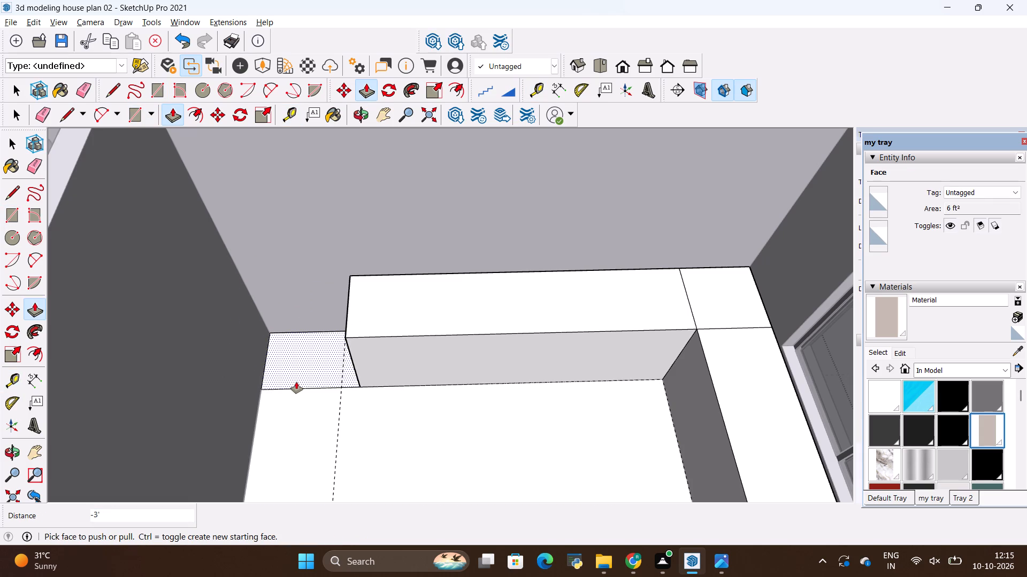
Erase the leftover floor edge in front of the cut-out and the guide line 3' from the partition wall.
key("e")
left_click_drag(302, 371, 304, 388)
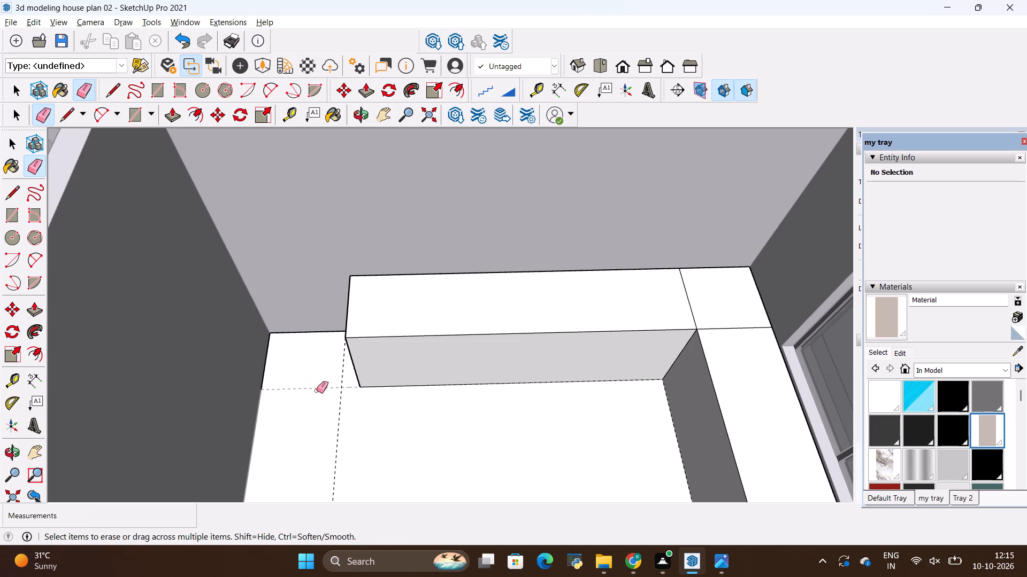
middle_click_drag(316, 403, 354, 411)
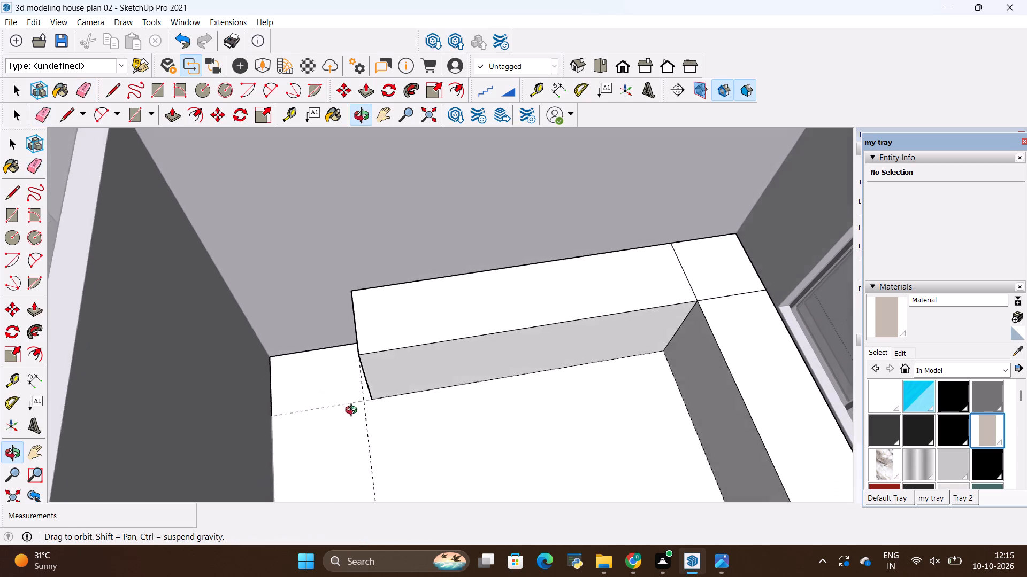
middle_click_drag(354, 411, 278, 438)
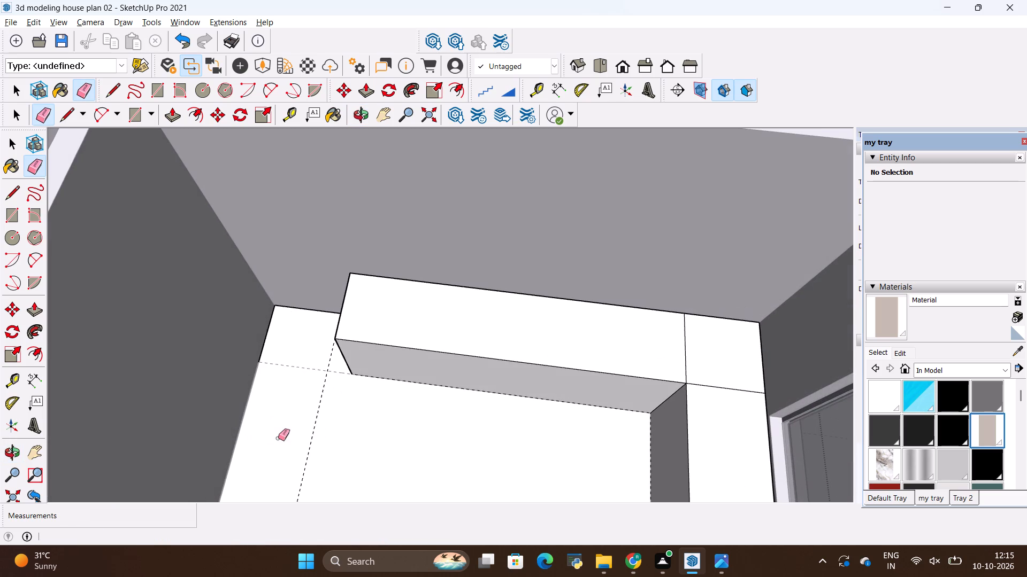
scroll(353, 427, "down", 1)
left_click_drag(341, 425, 298, 433)
scroll(298, 433, "down", 6)
Push the long-wall block's top face down 30" as a new starting face, keeping the original top in place.
middle_click_drag(304, 433, 412, 388)
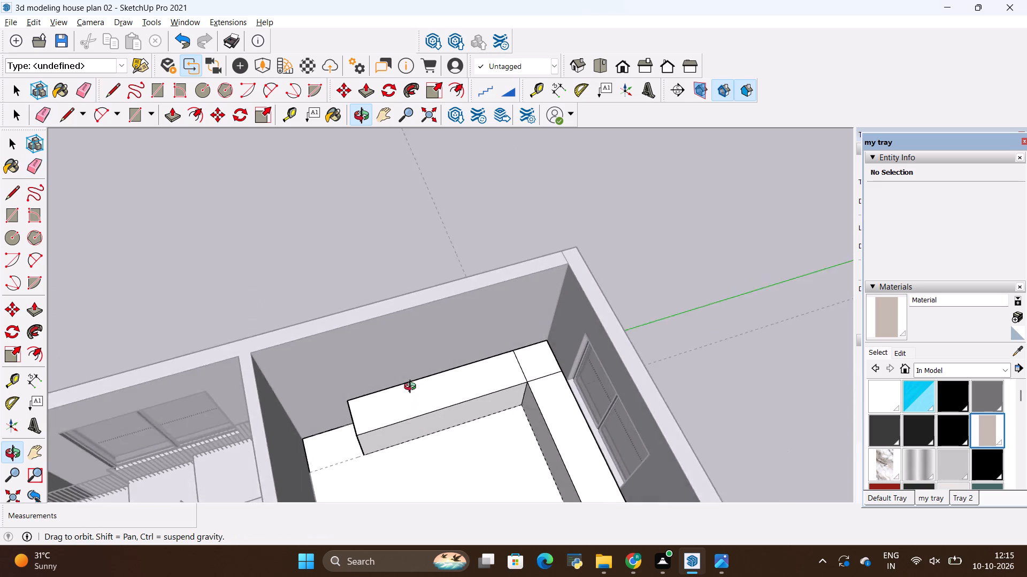
middle_click_drag(412, 388, 405, 353)
middle_click_drag(420, 440, 404, 390)
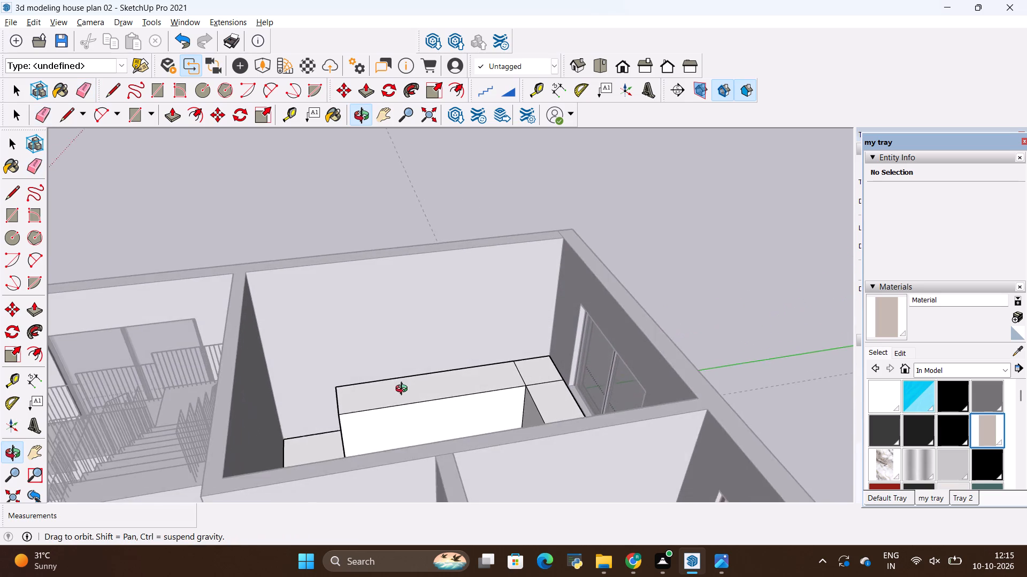
middle_click_drag(404, 390, 395, 408)
scroll(379, 432, "up", 10)
scroll(375, 436, "down", 5)
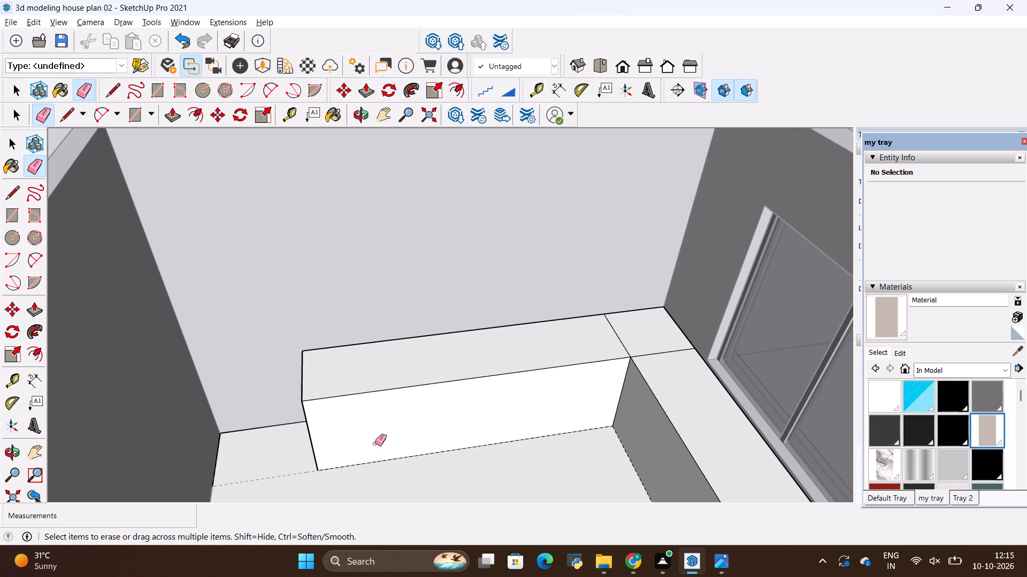
scroll(375, 443, "down", 3)
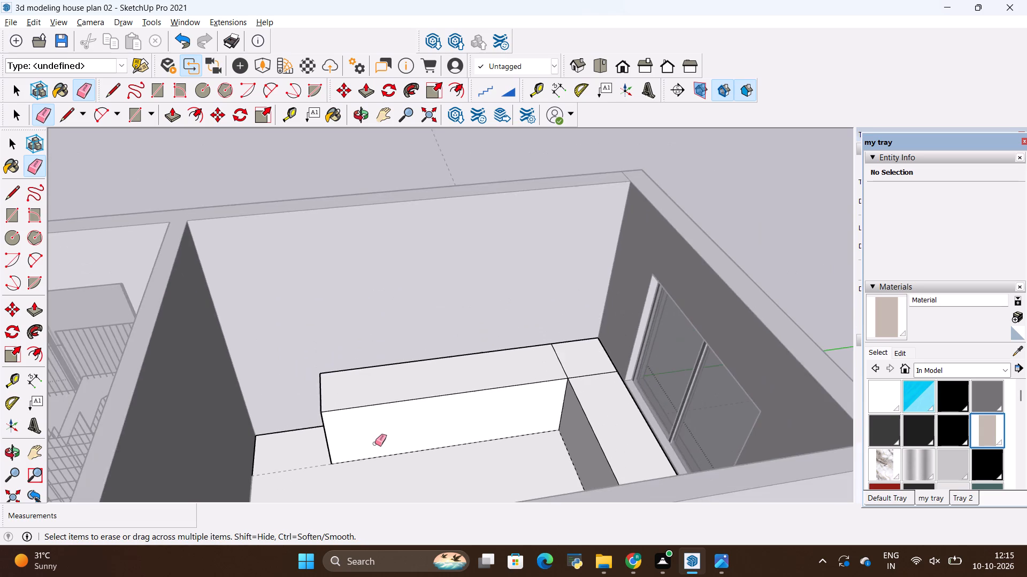
scroll(375, 443, "down", 5)
middle_click_drag(352, 459, 448, 422)
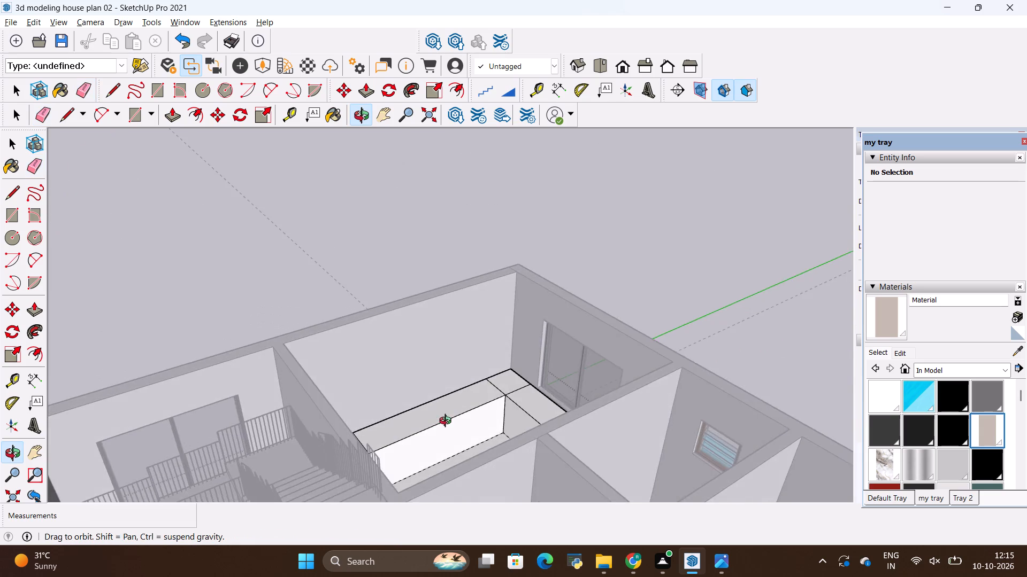
middle_click_drag(448, 422, 410, 494)
scroll(373, 478, "up", 5)
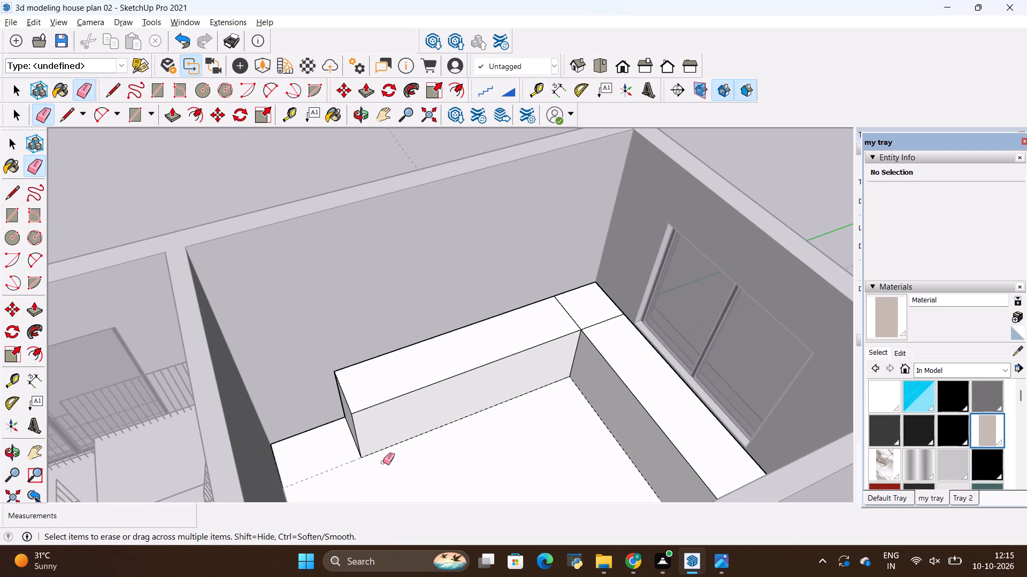
key("p")
left_click(378, 385)
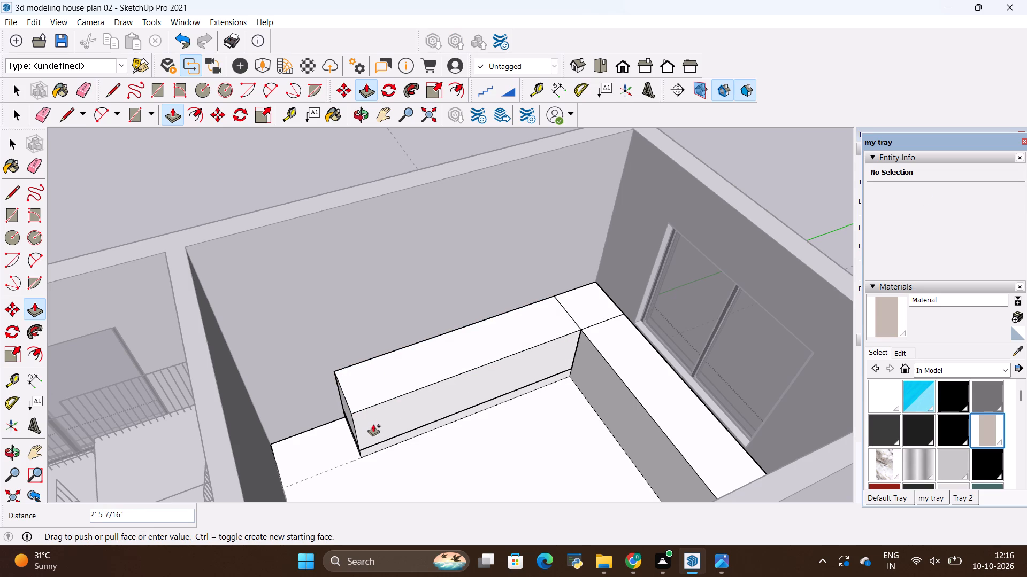
key("BackSpace")
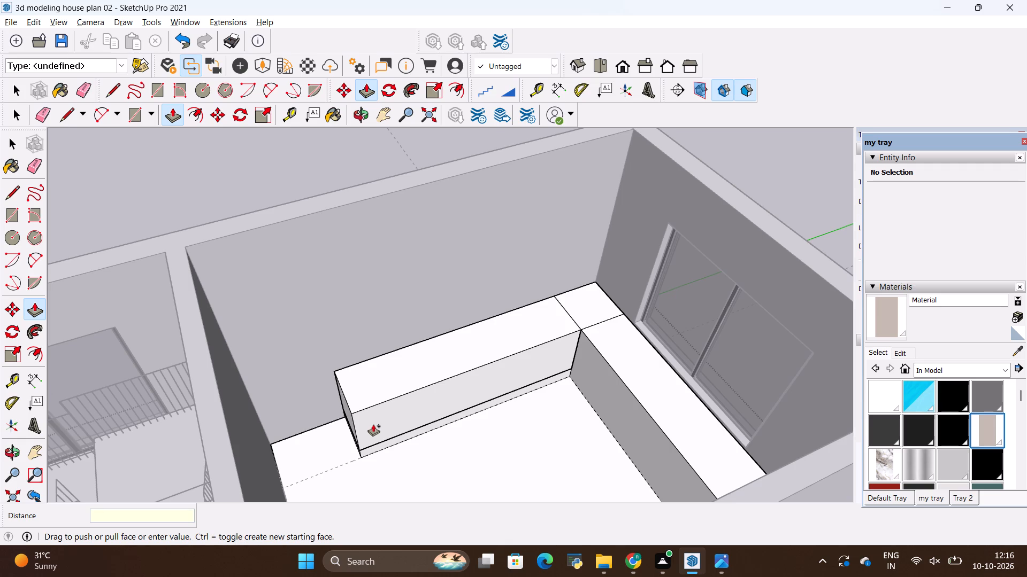
type("30")
key("shift+quotedbl")
key("Return")
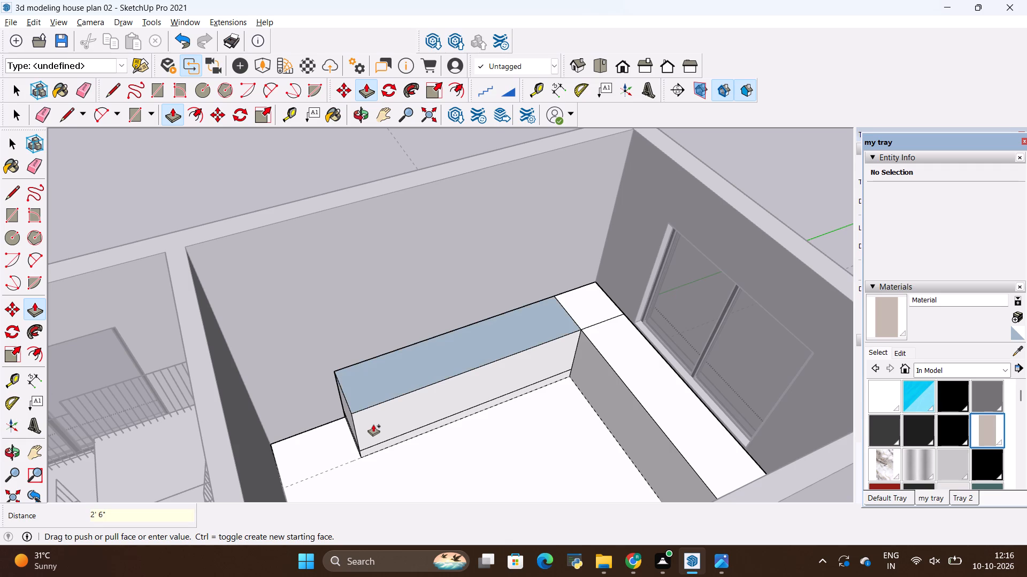
Draw a 9' 3" line along the window-wall block's front face, level with the long-wall block's lower line.
scroll(371, 401, "down", 4)
middle_click_drag(394, 442, 502, 493)
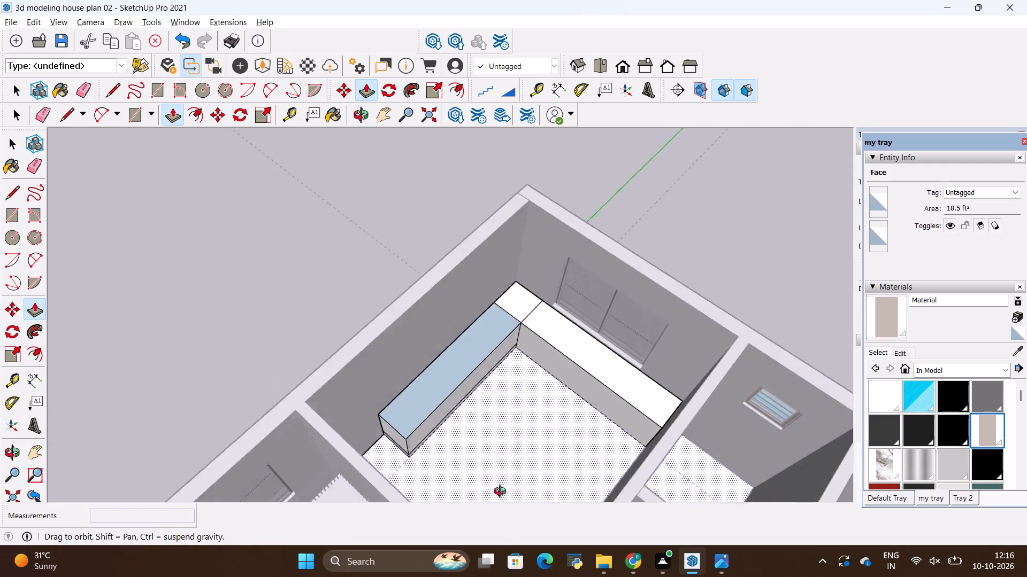
middle_click_drag(502, 493, 572, 404)
middle_click_drag(572, 400, 522, 432)
scroll(520, 432, "down", 1)
key("l")
scroll(531, 375, "up", 7)
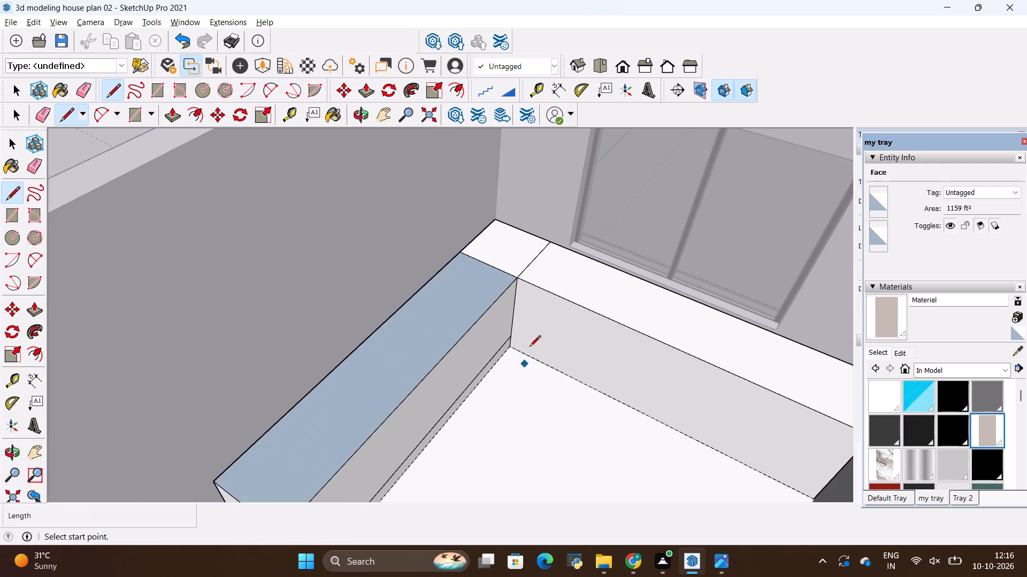
left_click(513, 336)
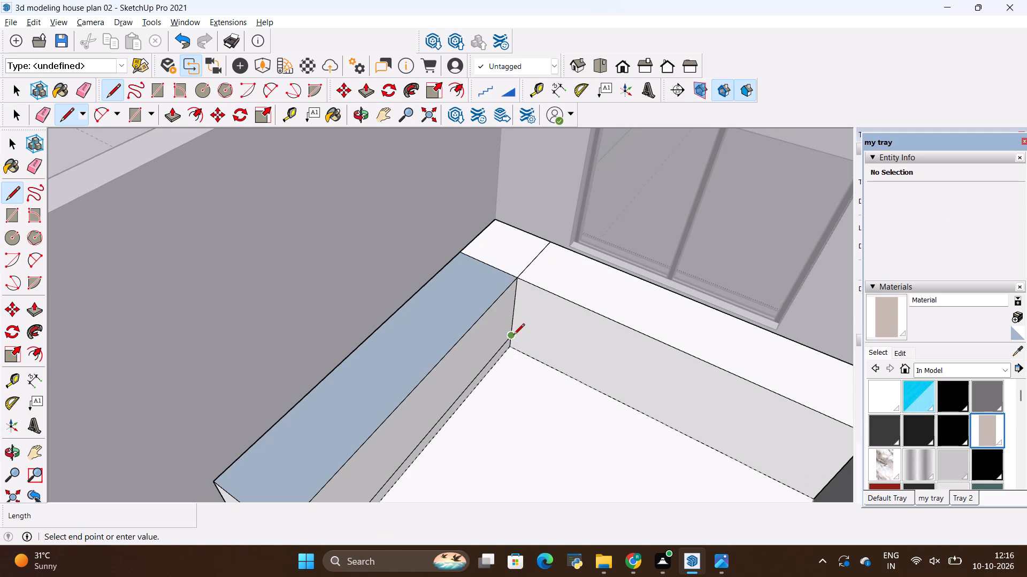
left_click(818, 496)
key("space")
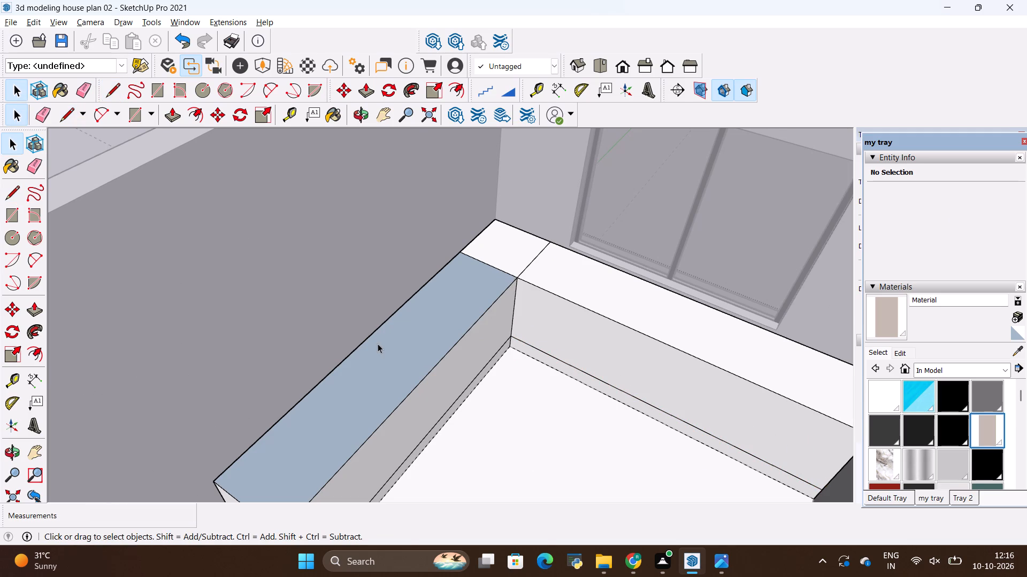
Reverse the blue top face of the long-wall block so its white front side faces up.
right_click(378, 344)
left_click(449, 467)
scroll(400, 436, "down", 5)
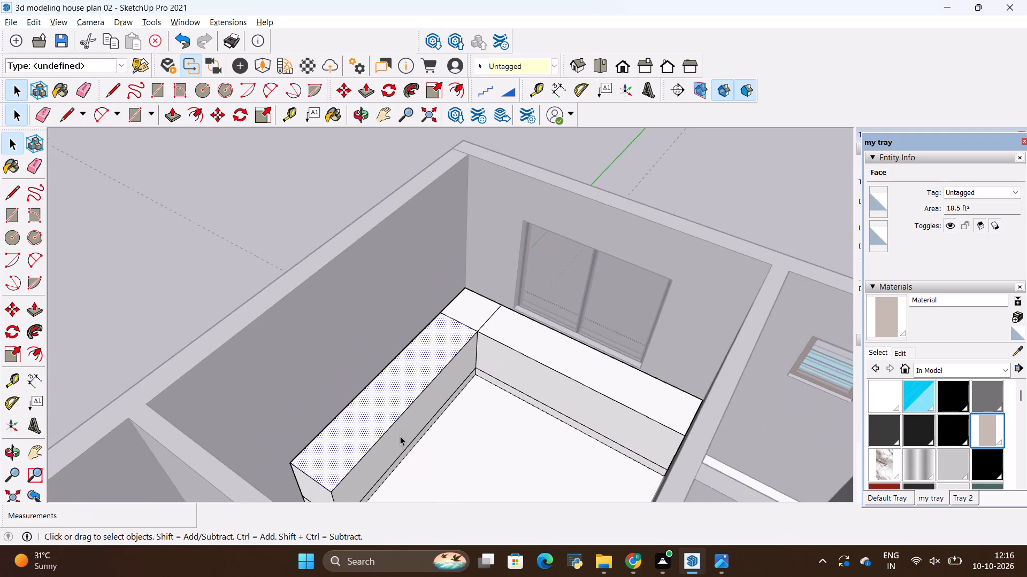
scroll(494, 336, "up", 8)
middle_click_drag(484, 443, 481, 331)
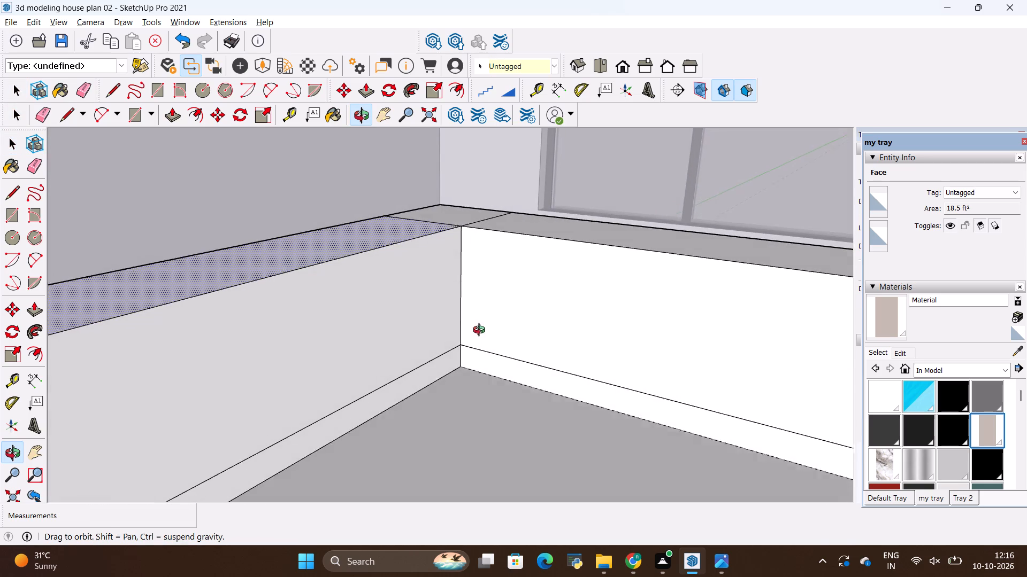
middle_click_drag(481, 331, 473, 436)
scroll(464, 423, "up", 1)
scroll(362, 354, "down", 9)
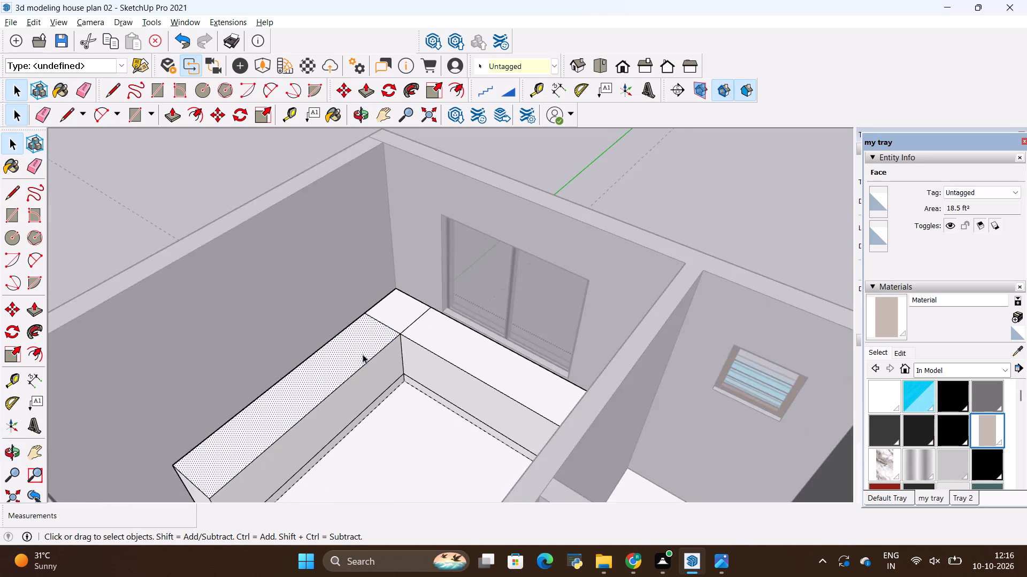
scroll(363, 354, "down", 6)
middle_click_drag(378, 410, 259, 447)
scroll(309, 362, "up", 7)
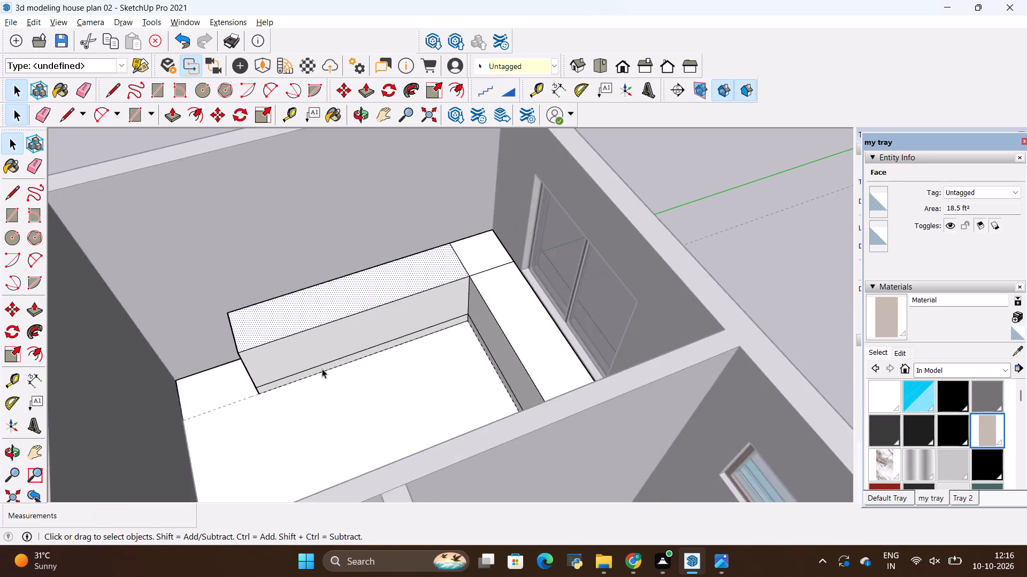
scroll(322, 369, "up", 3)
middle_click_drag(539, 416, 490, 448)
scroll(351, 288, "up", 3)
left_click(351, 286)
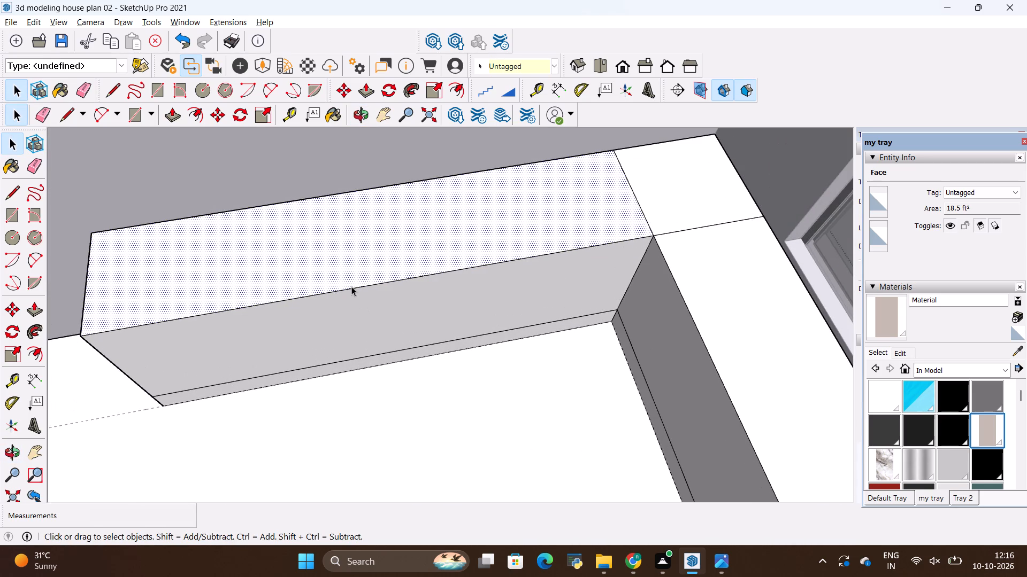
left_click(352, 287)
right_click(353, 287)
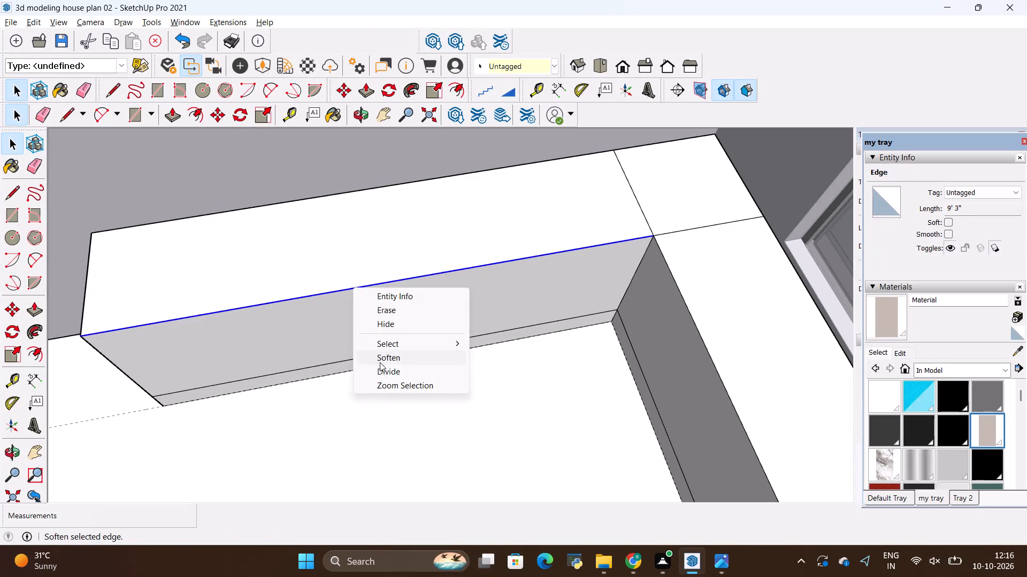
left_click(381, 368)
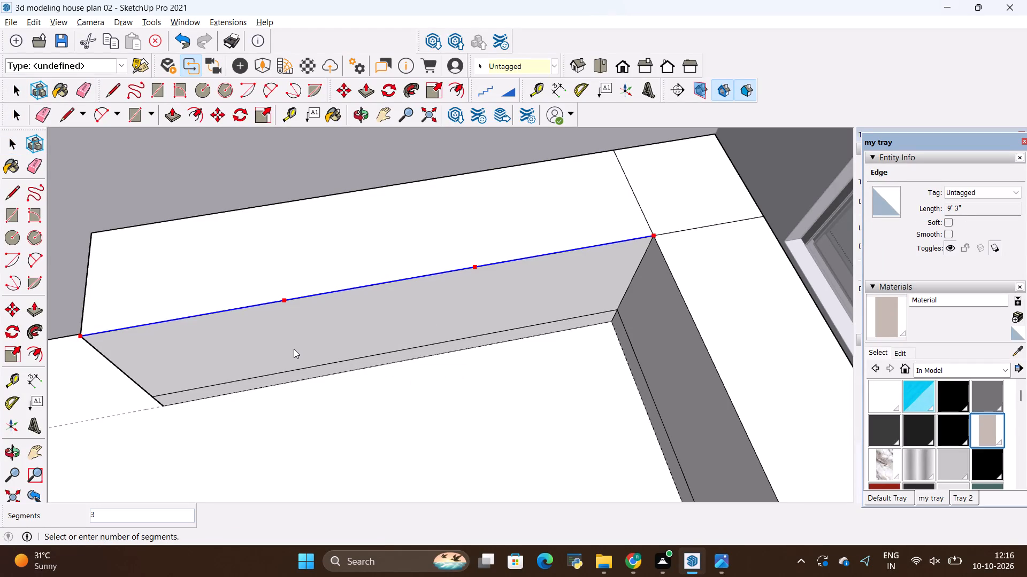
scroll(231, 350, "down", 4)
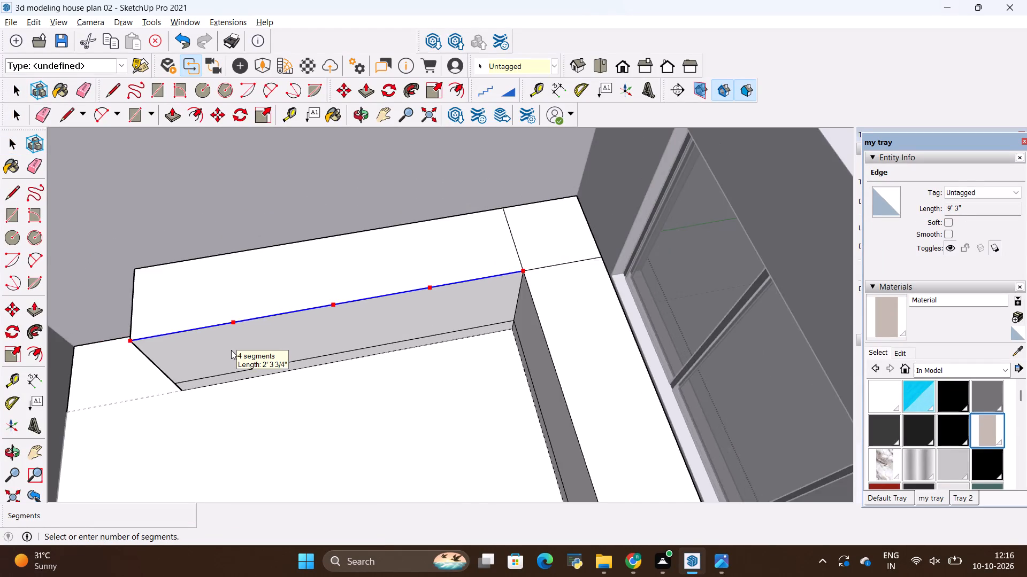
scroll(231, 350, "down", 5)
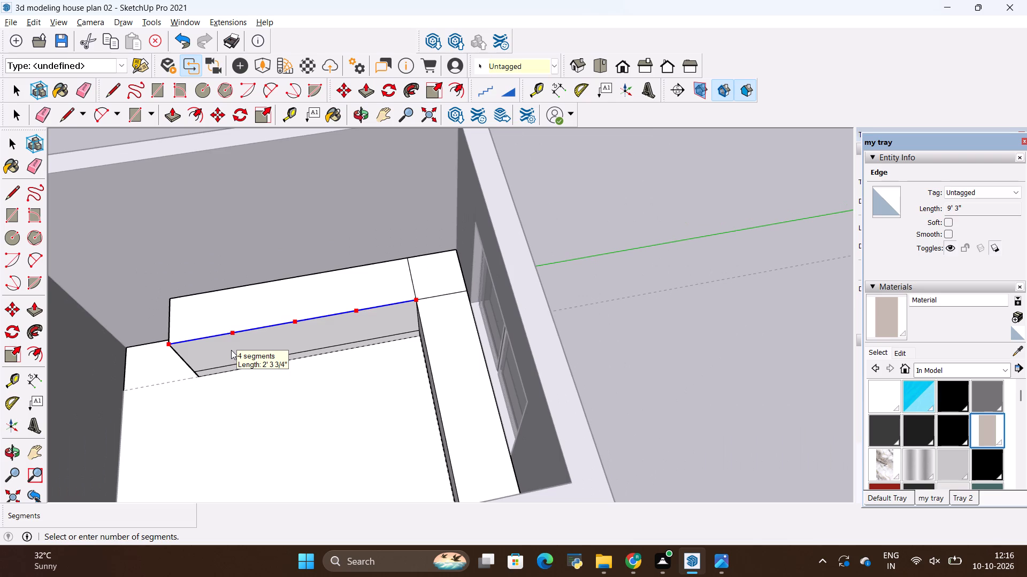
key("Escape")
Close the counter group to return to editing the model outside it.
scroll(318, 353, "down", 3)
middle_click_drag(394, 397, 409, 395)
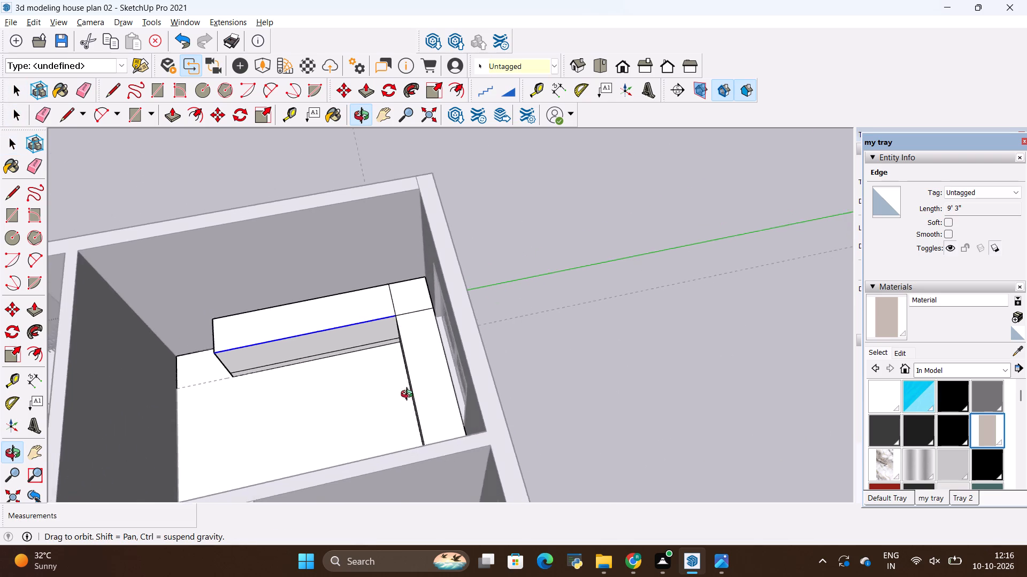
middle_click_drag(409, 395, 657, 311)
scroll(521, 309, "up", 2)
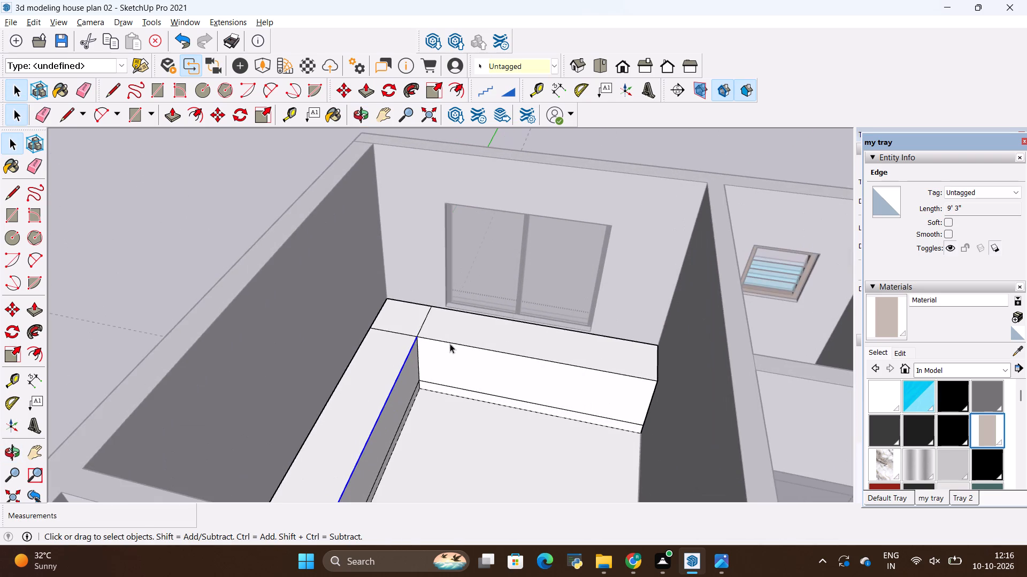
middle_click_drag(450, 345, 490, 353)
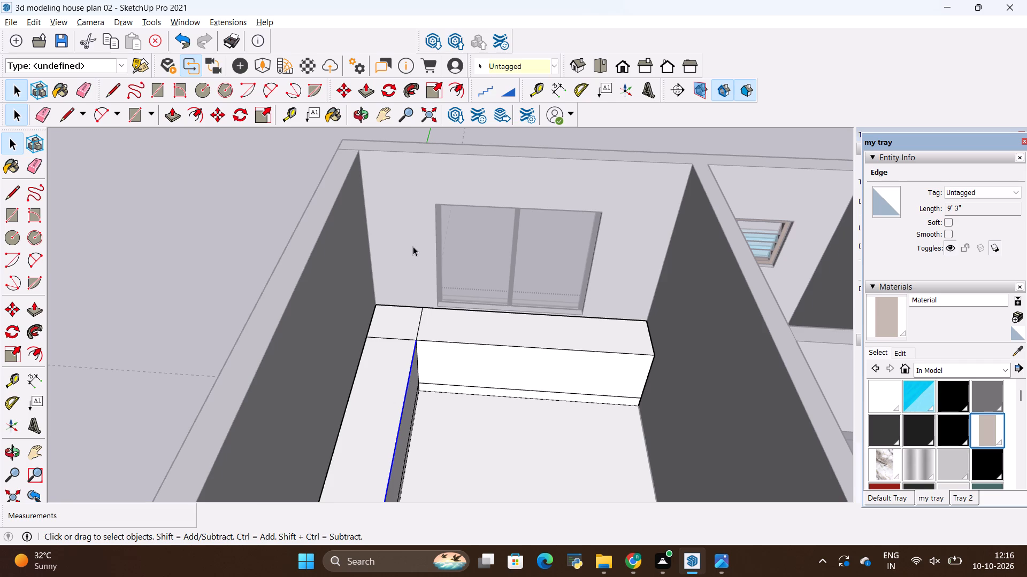
left_click(175, 212)
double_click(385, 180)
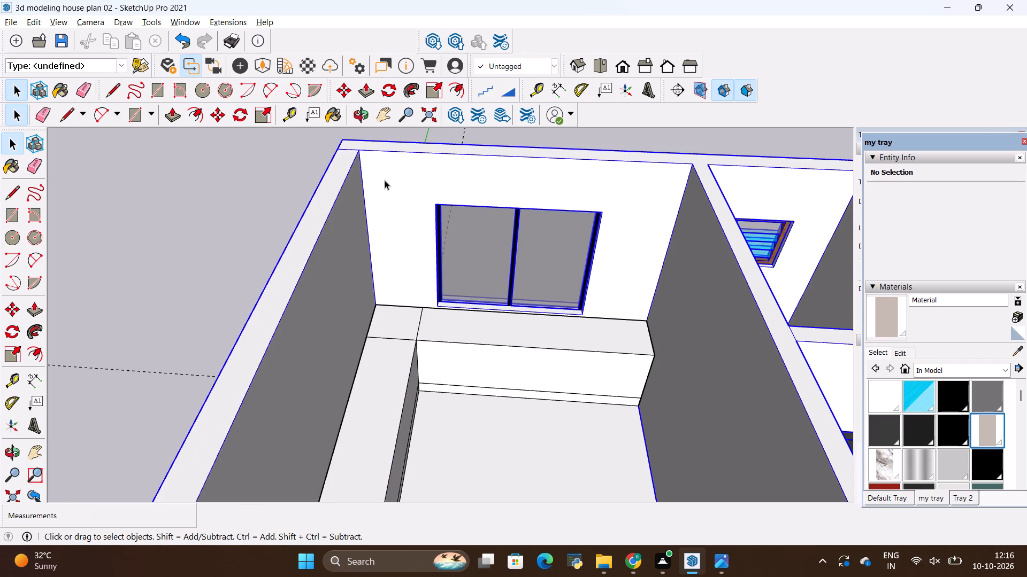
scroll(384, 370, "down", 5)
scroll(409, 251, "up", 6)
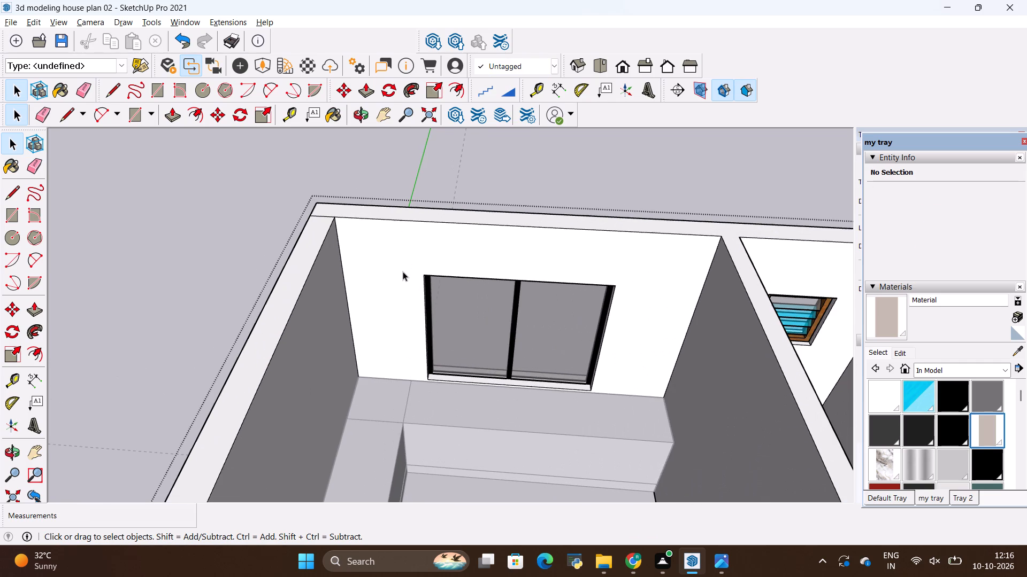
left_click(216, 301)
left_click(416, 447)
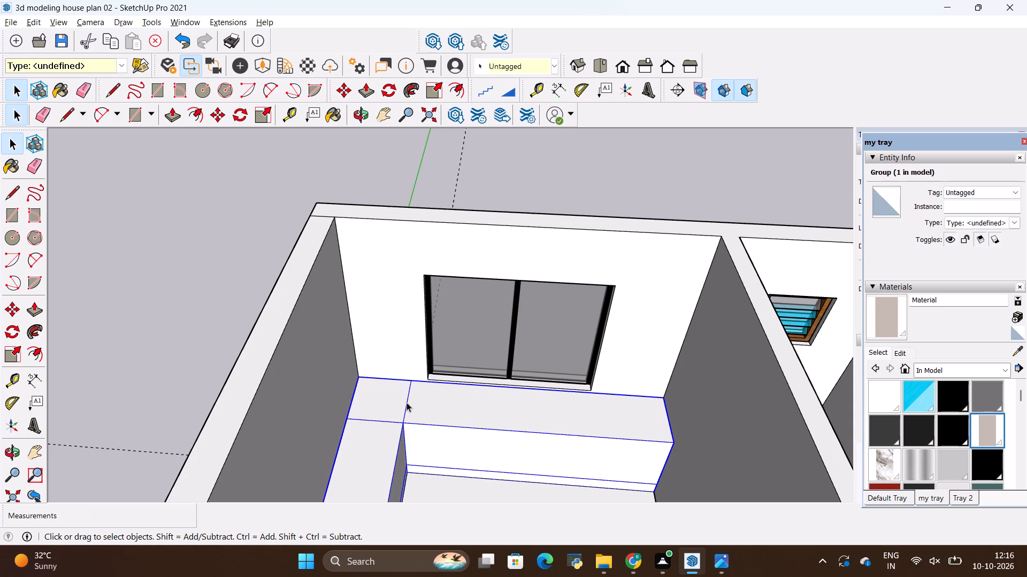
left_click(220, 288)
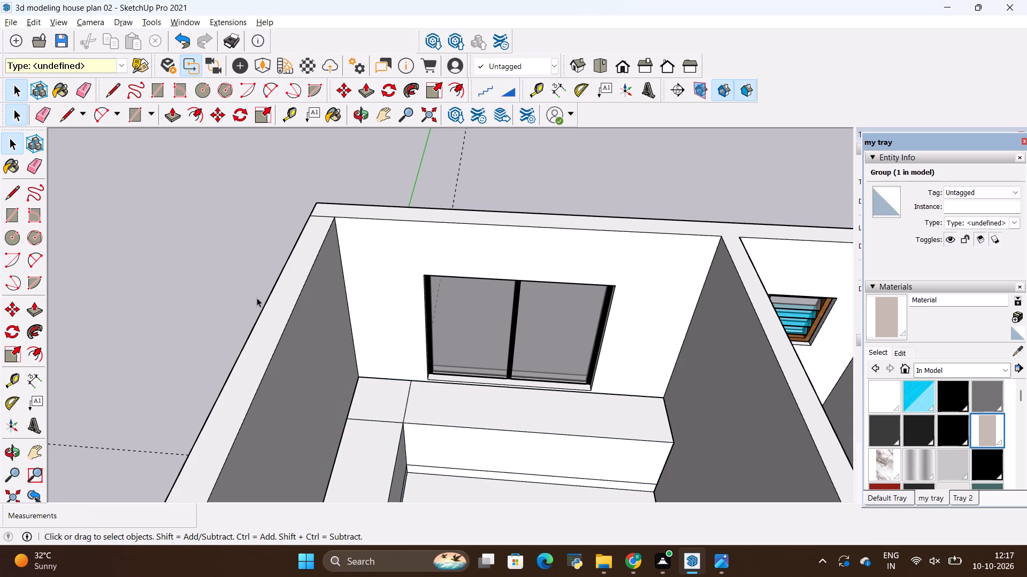
Draw adjoining 8' 7 1/2" by 2' and 2' 7 1/2" by 2' rectangles above the window up to the wall top, and erase the edge between them.
key("l")
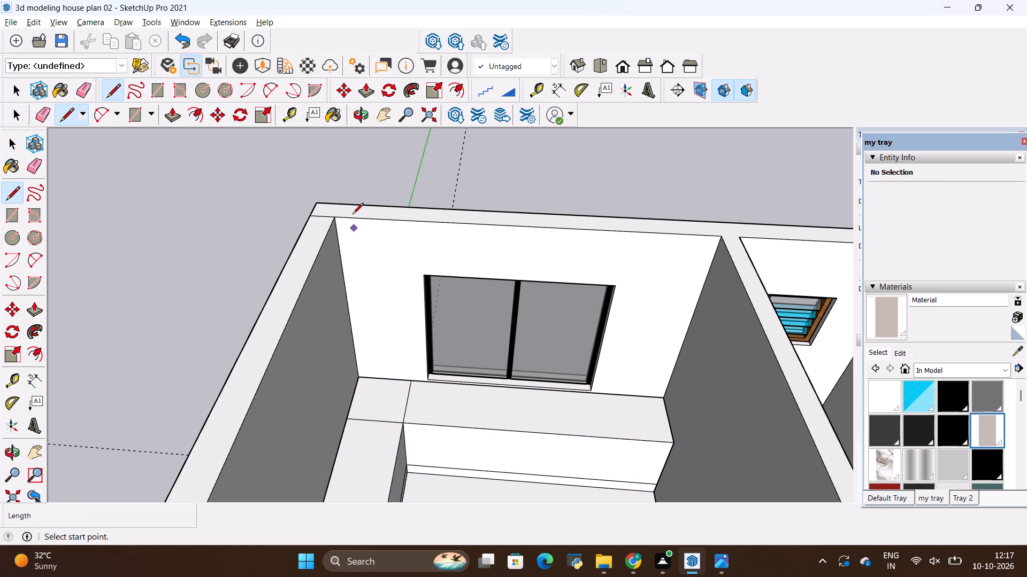
left_click(332, 216)
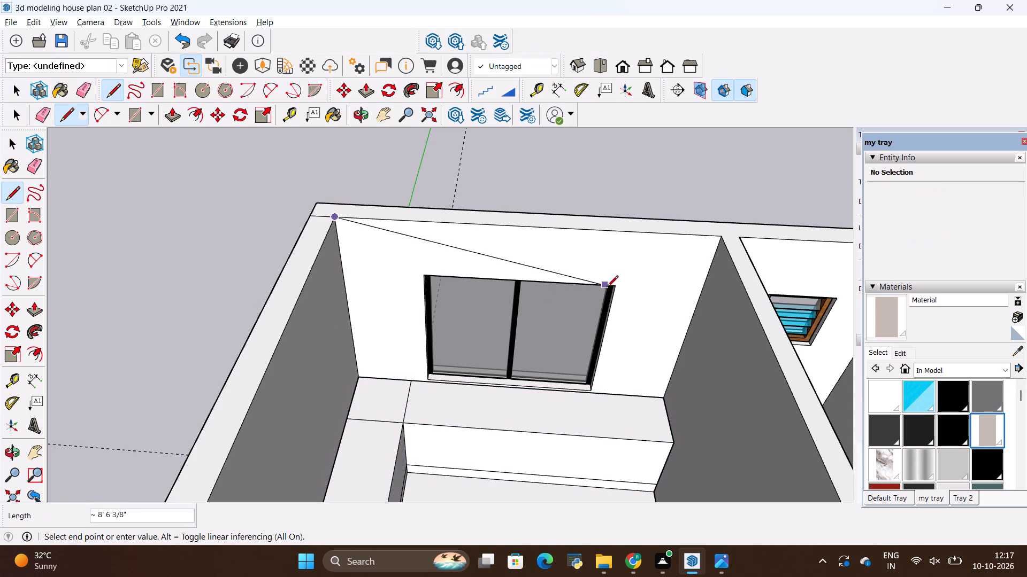
key("r")
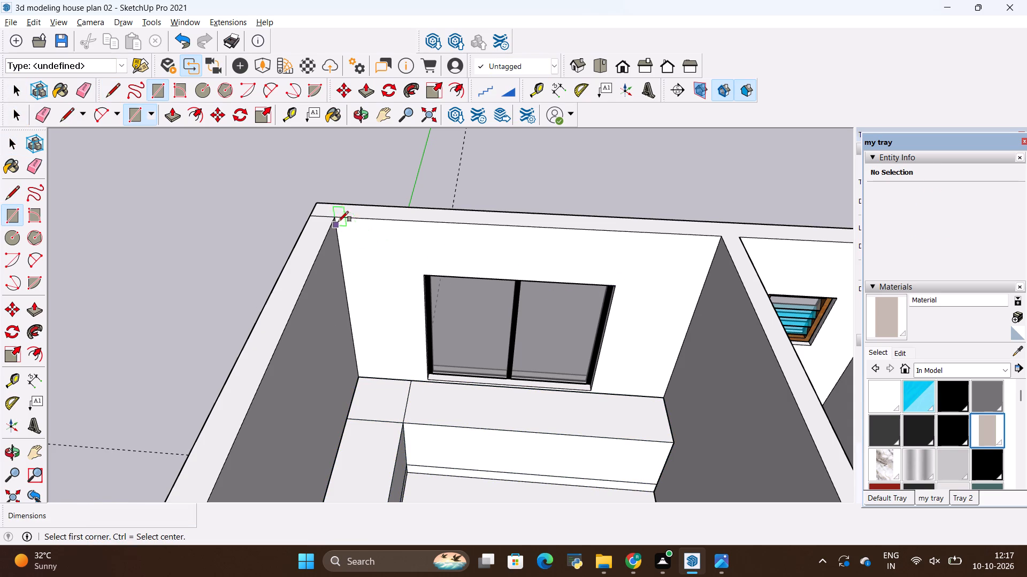
left_click(338, 221)
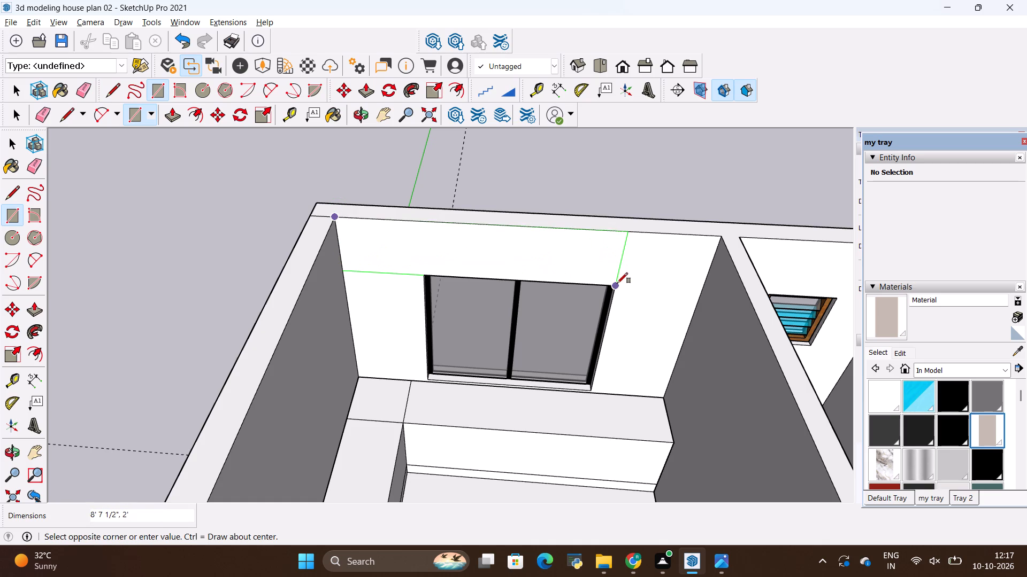
left_click(617, 283)
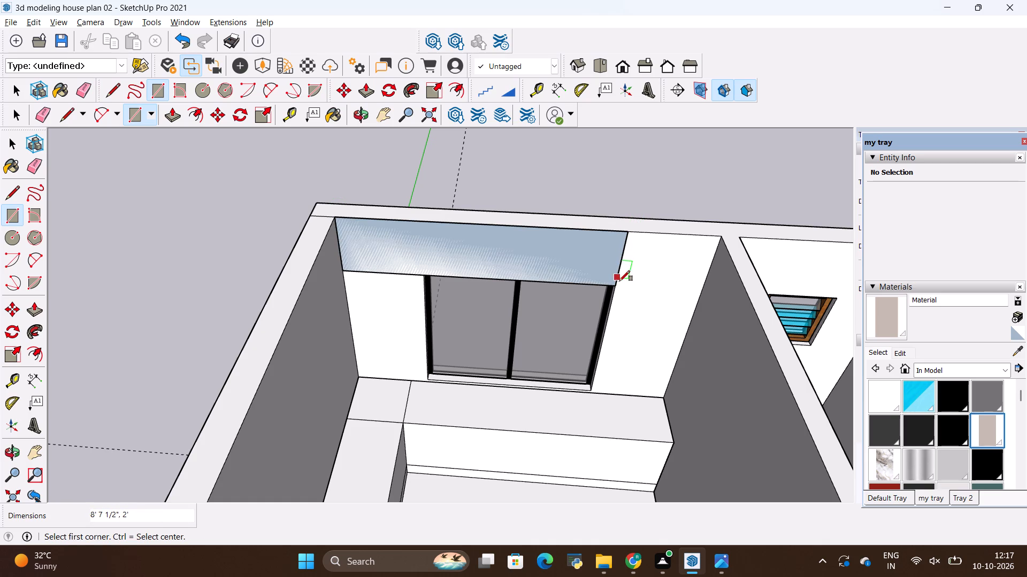
left_click(619, 283)
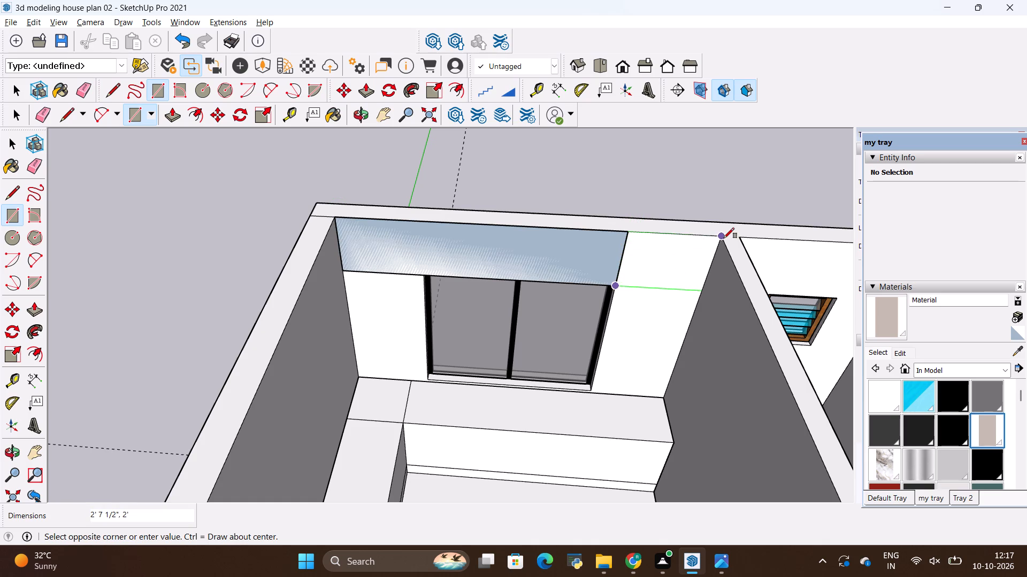
left_click(723, 238)
key("e")
left_click_drag(655, 257, 601, 266)
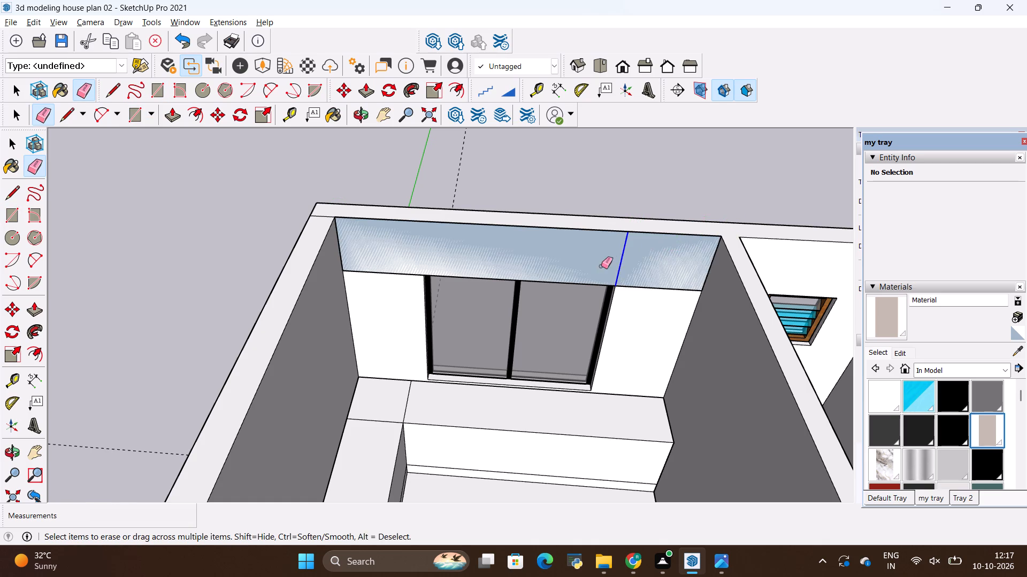
left_click_drag(601, 266, 596, 266)
Place guides on the long wall, one up from the counter's partition-side end and one from the strip's lower corner to that vertical guide.
scroll(562, 286, "down", 5)
middle_click_drag(612, 370, 385, 397)
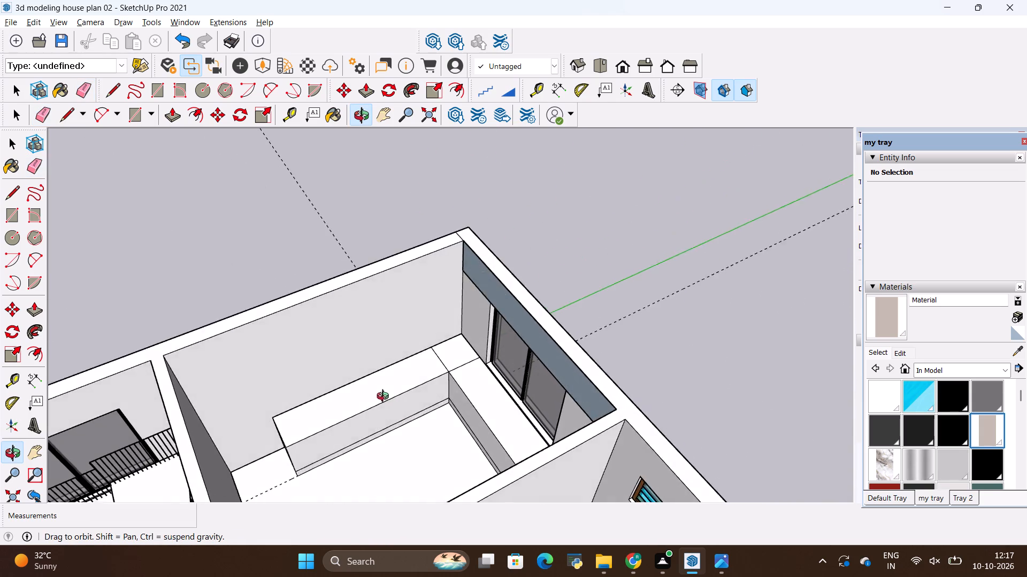
middle_click_drag(385, 397, 387, 358)
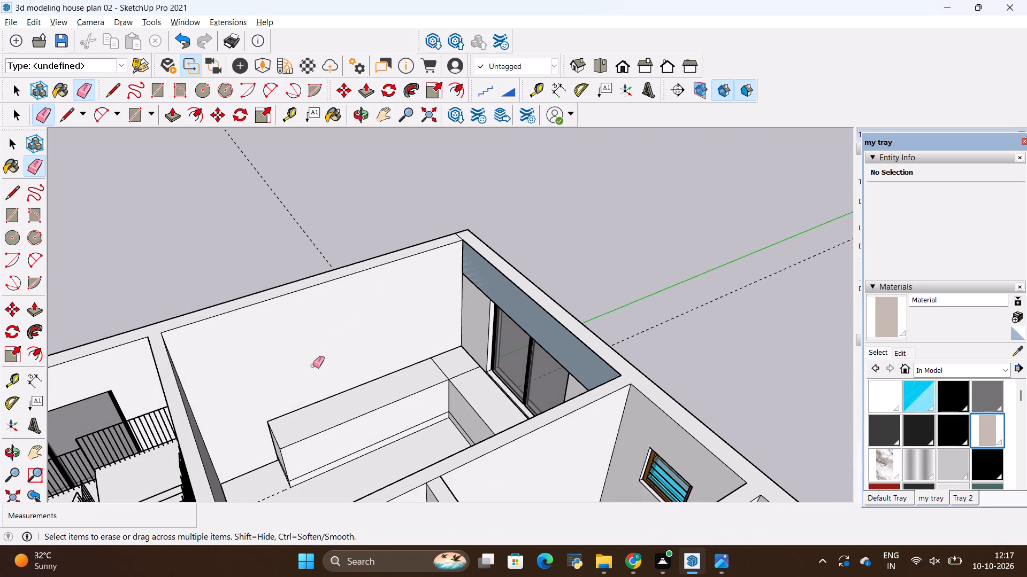
key("t")
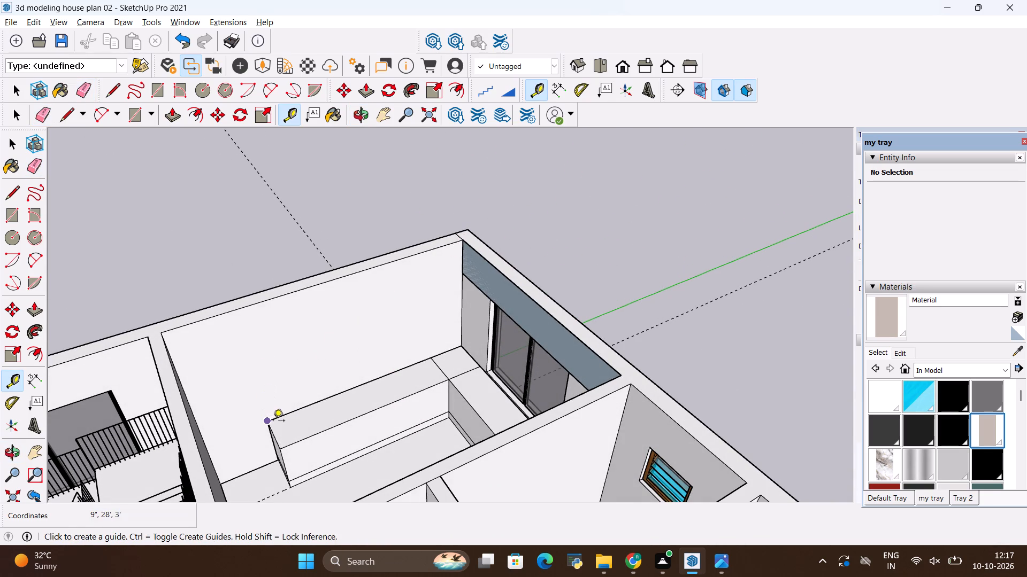
left_click(272, 422)
left_click(233, 311)
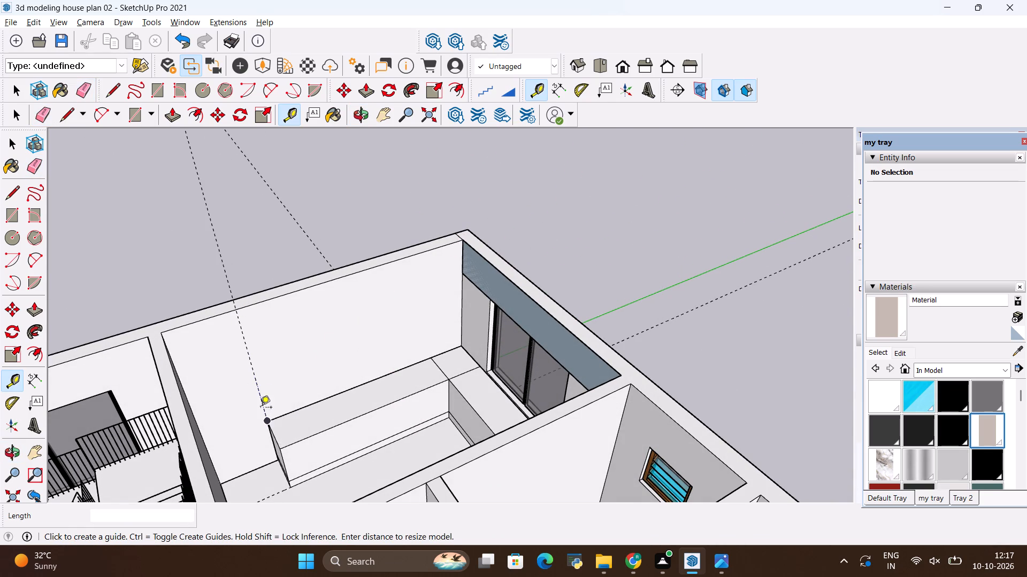
left_click(463, 276)
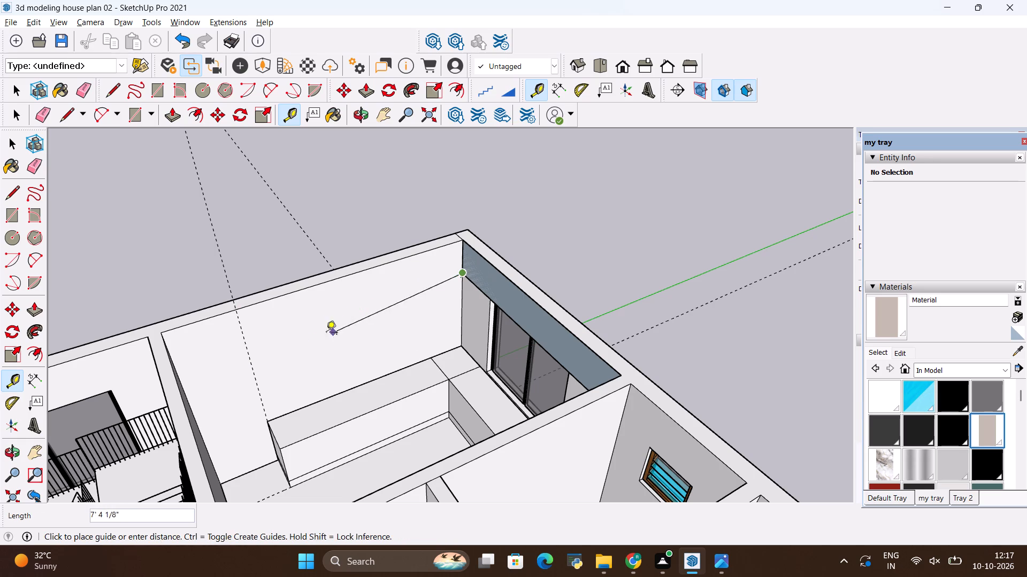
left_click(244, 347)
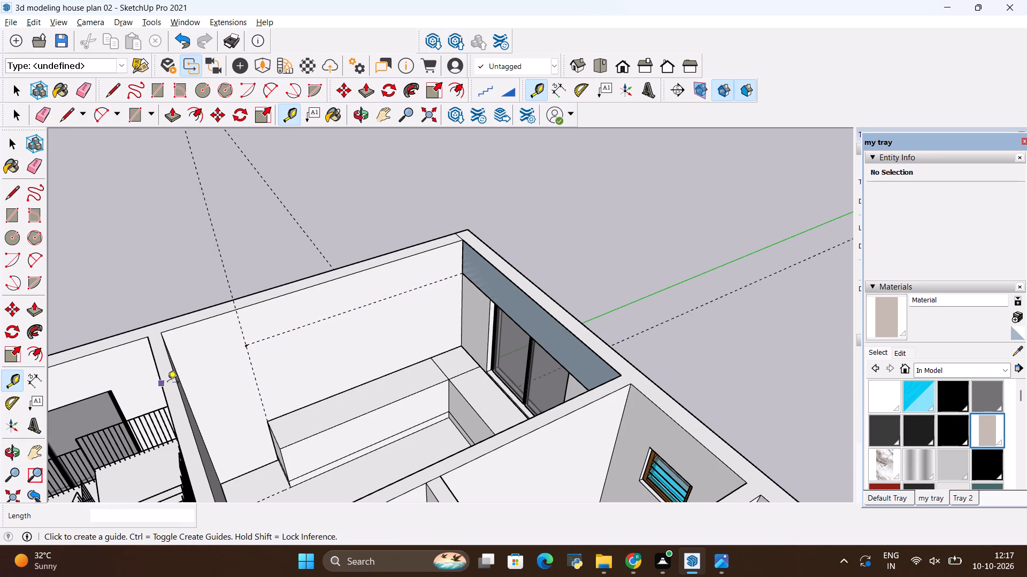
Draw an 11' 3" by 2' rectangle on the long wall, from the vertical guide's top to the lower corner of the window-wall strip.
key("r")
left_click(233, 313)
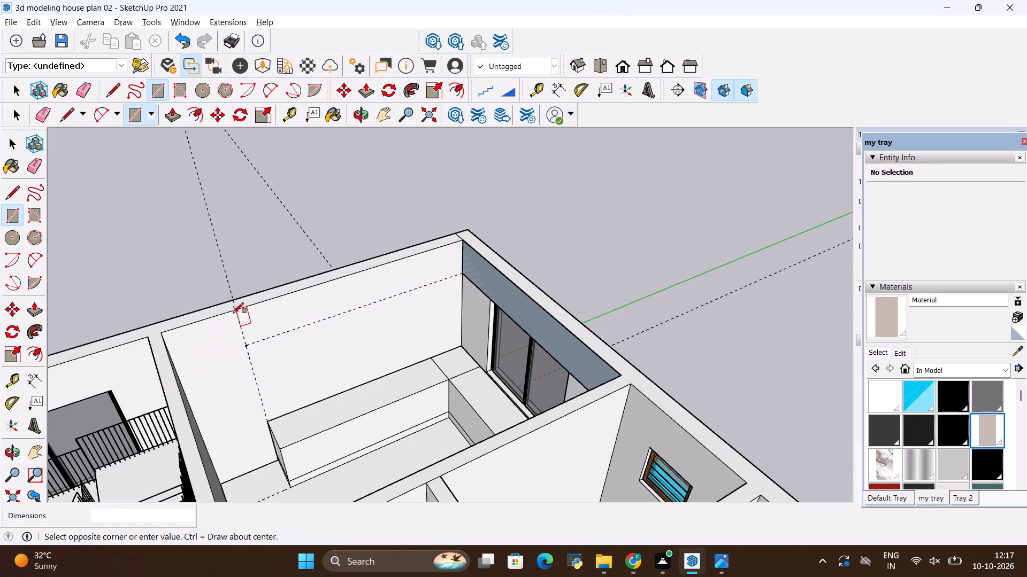
left_click(466, 277)
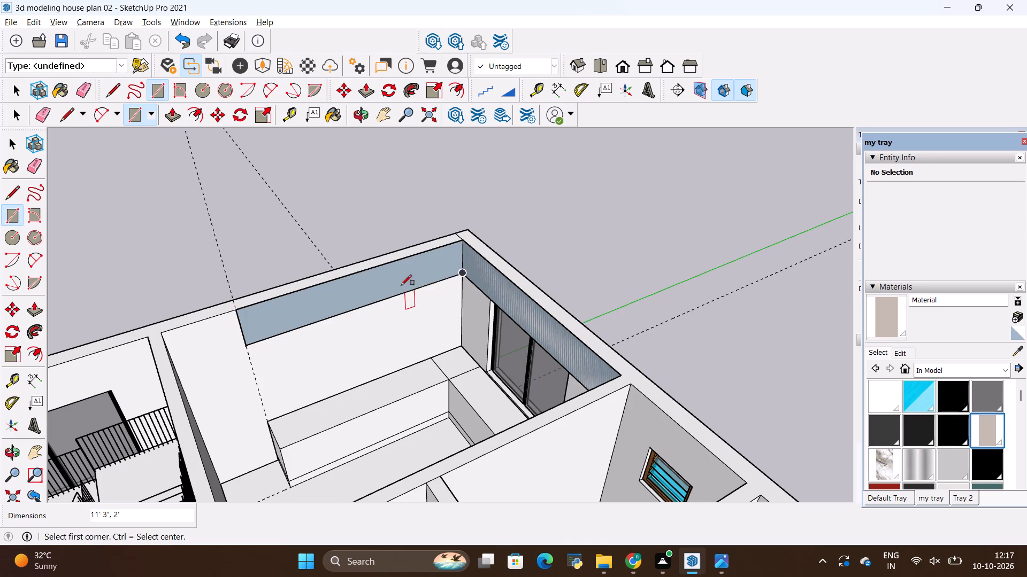
Extrude the long-wall rectangle 18" into the room with Push/Pull to form the overhead cabinet block.
scroll(378, 283, "up", 3)
key("space")
key("p")
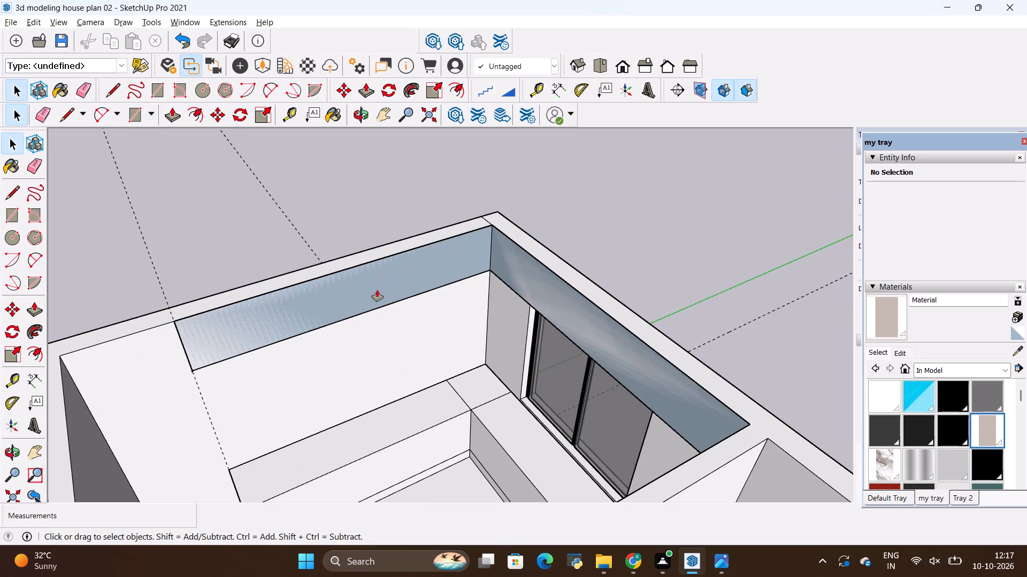
left_click(377, 290)
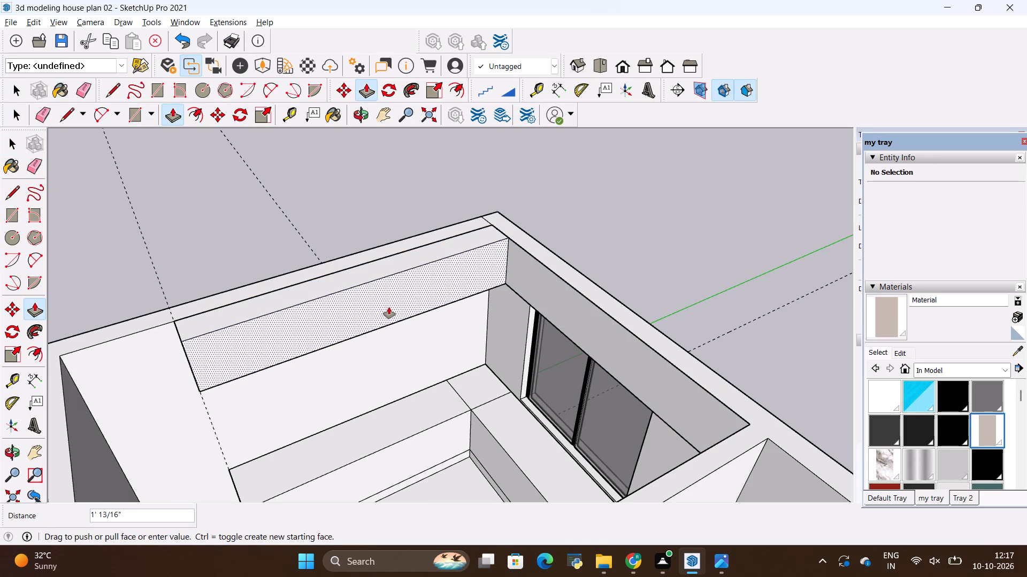
key("BackSpace")
type("18")
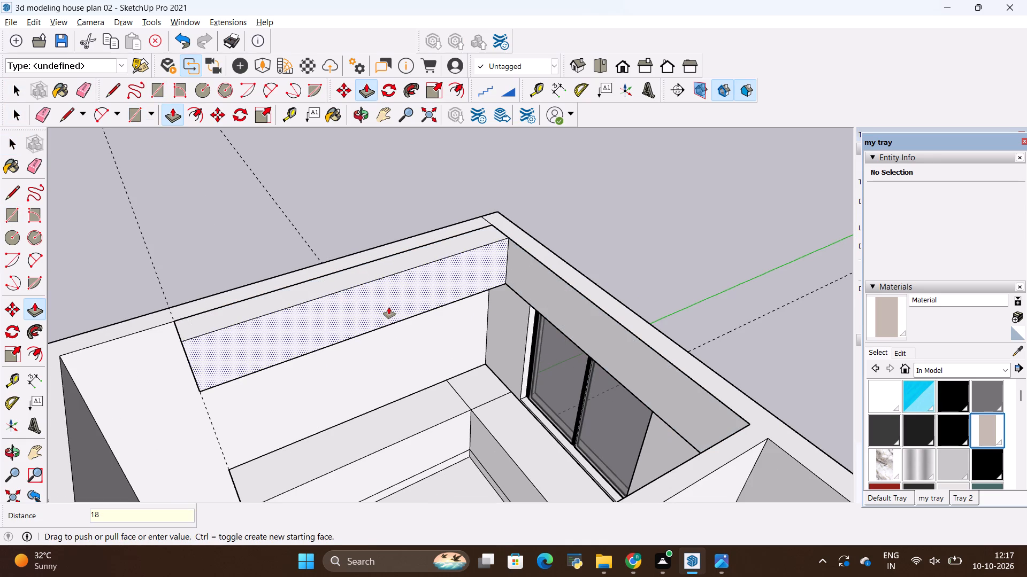
key("shift+quotedbl")
key("Return")
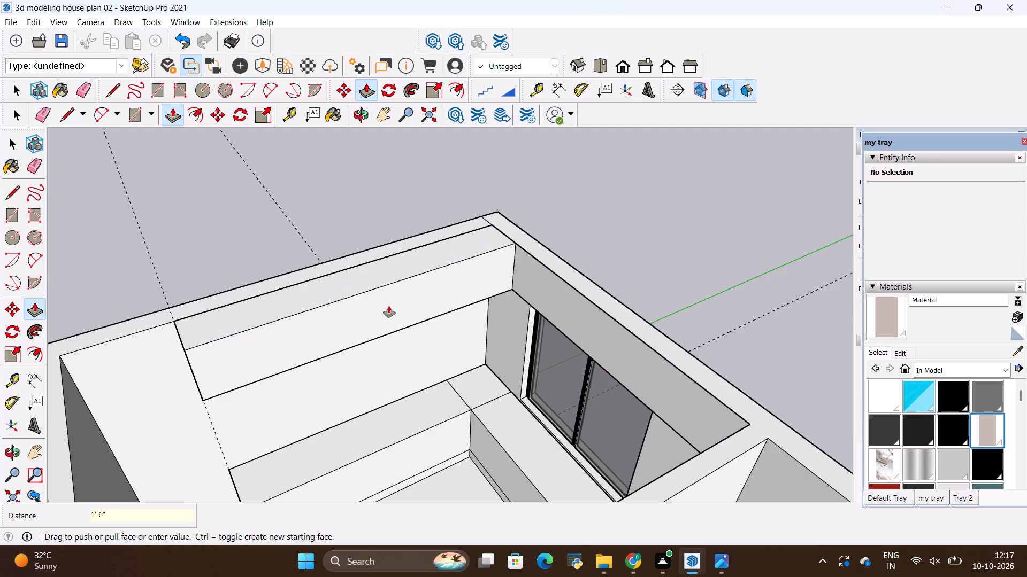
Extrude the strip above the window 18" into the room with Push/Pull.
scroll(363, 276, "down", 5)
middle_click_drag(279, 302, 531, 293)
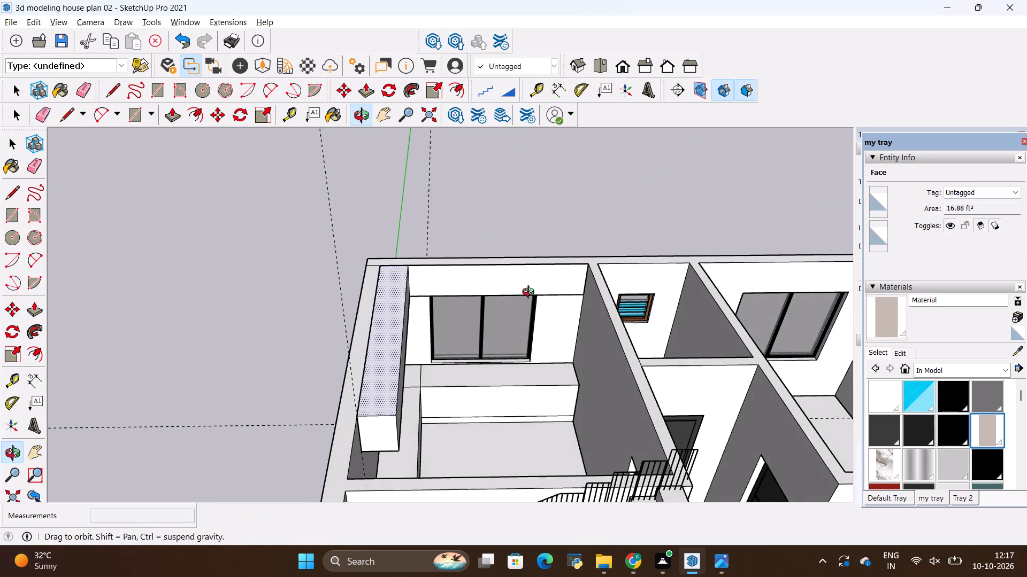
middle_click_drag(531, 293, 530, 293)
scroll(469, 281, "up", 3)
double_click(467, 282)
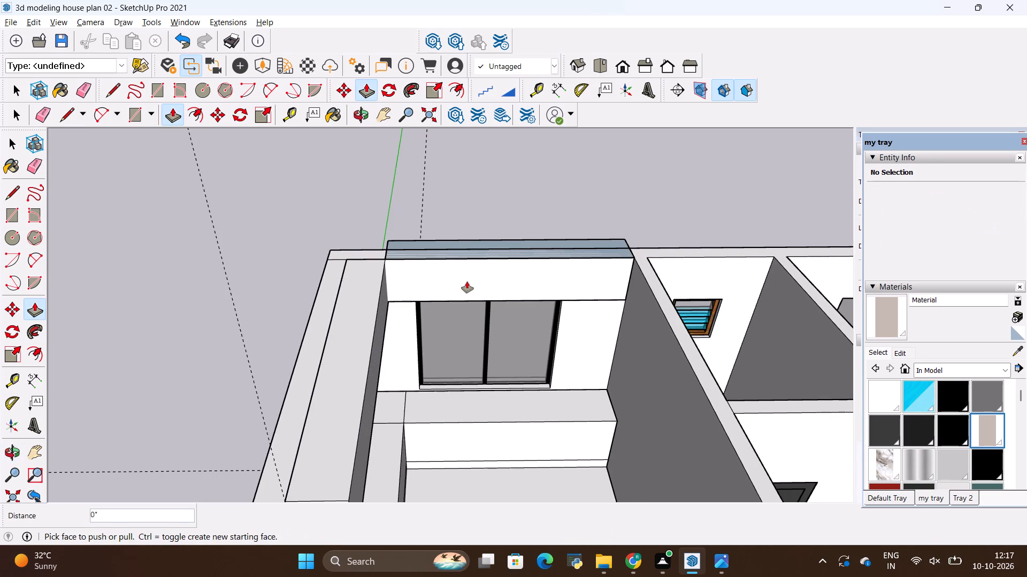
key("alt+BackSpace")
left_click(467, 282)
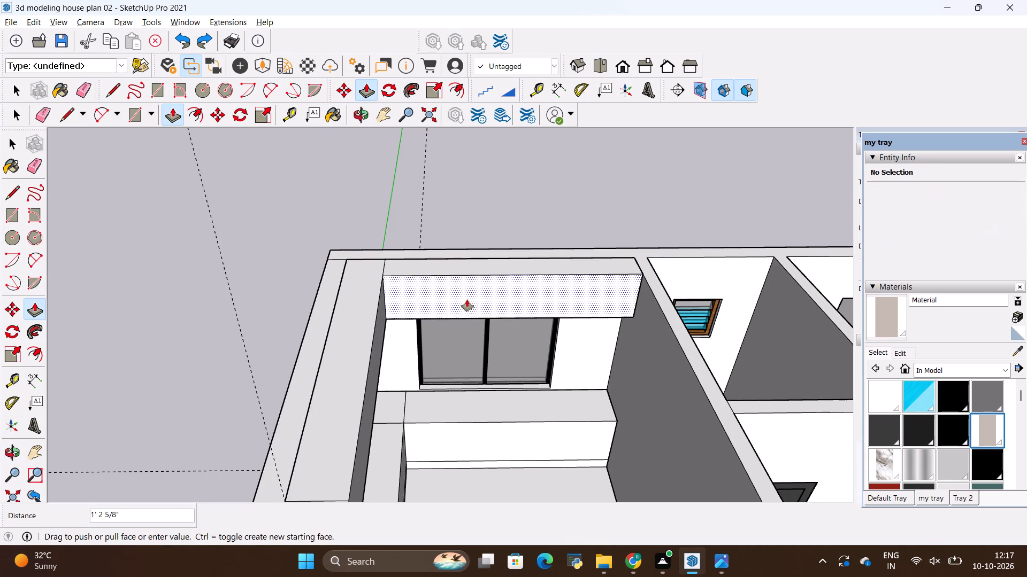
key("BackSpace")
type("18")
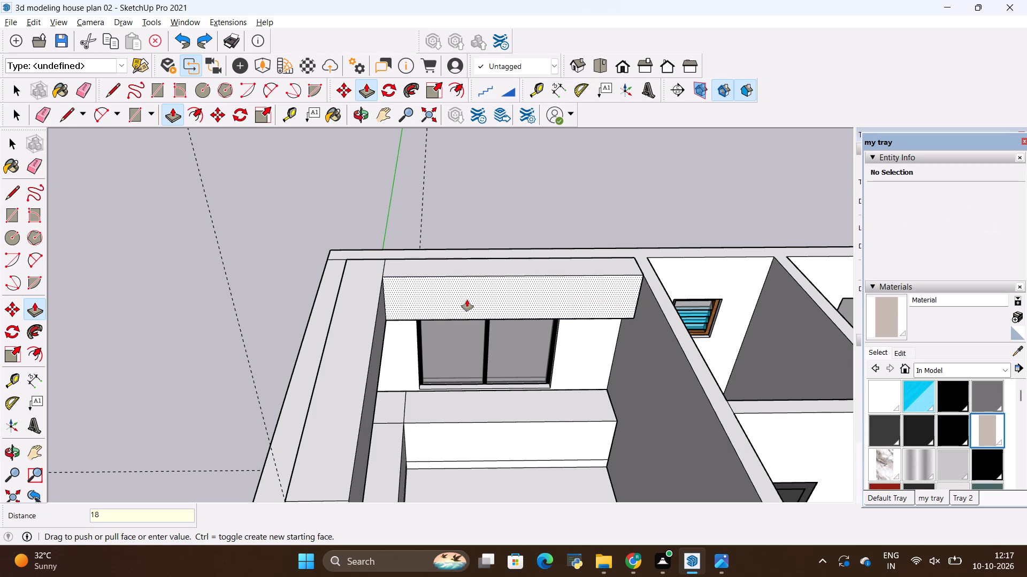
key("shift+quotedbl")
key("Return")
Erase the edge between the two overhead cabinets' top faces at the room corner.
scroll(473, 301, "up", 1)
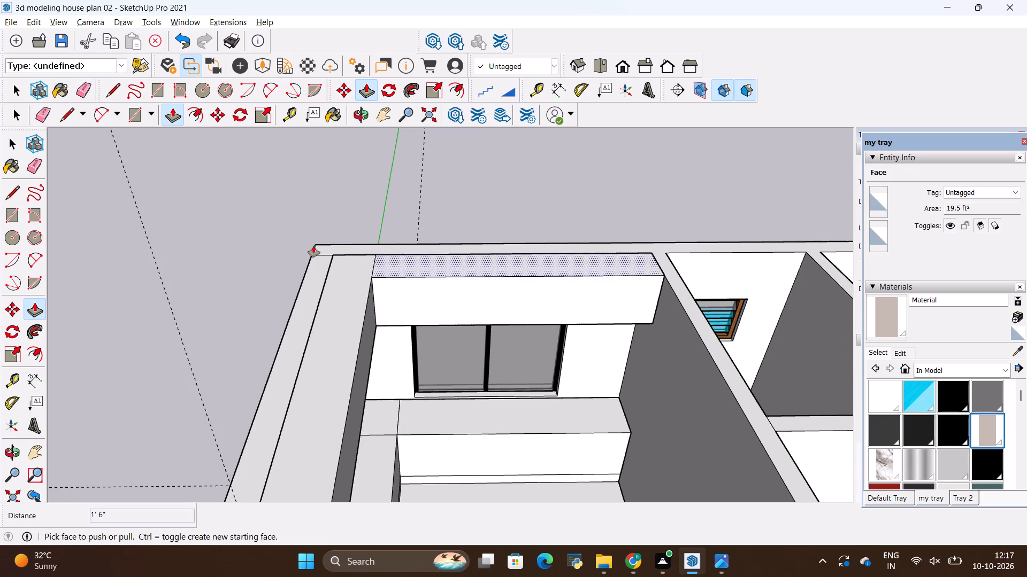
scroll(275, 250, "up", 3)
scroll(382, 267, "up", 5)
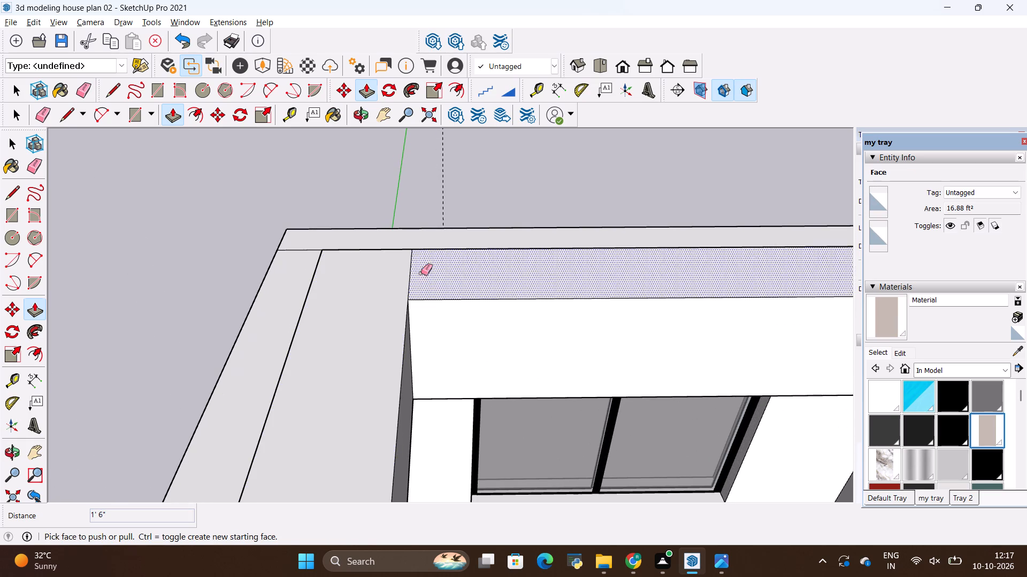
key("e")
left_click_drag(421, 273, 388, 276)
scroll(364, 272, "down", 12)
key("space")
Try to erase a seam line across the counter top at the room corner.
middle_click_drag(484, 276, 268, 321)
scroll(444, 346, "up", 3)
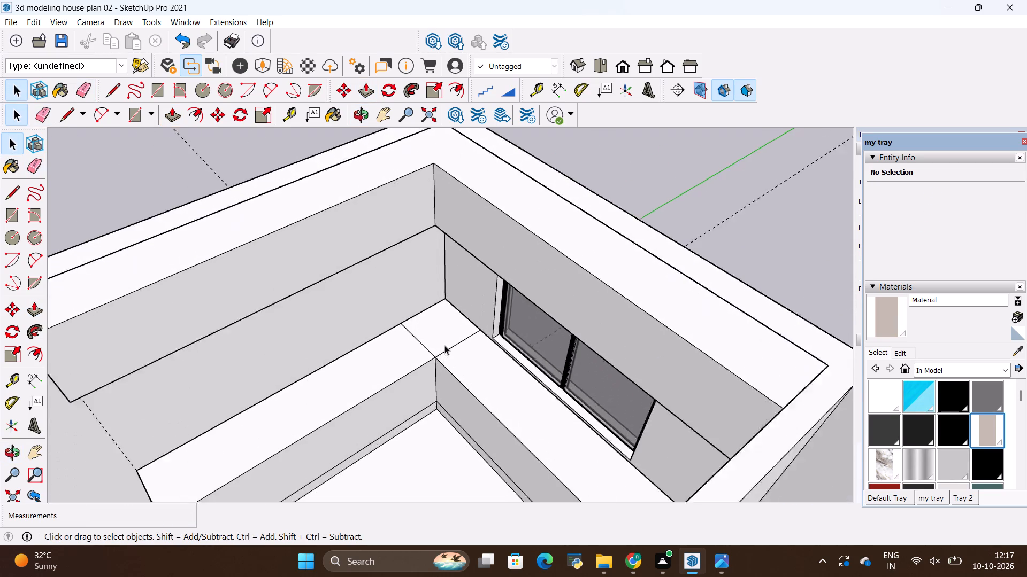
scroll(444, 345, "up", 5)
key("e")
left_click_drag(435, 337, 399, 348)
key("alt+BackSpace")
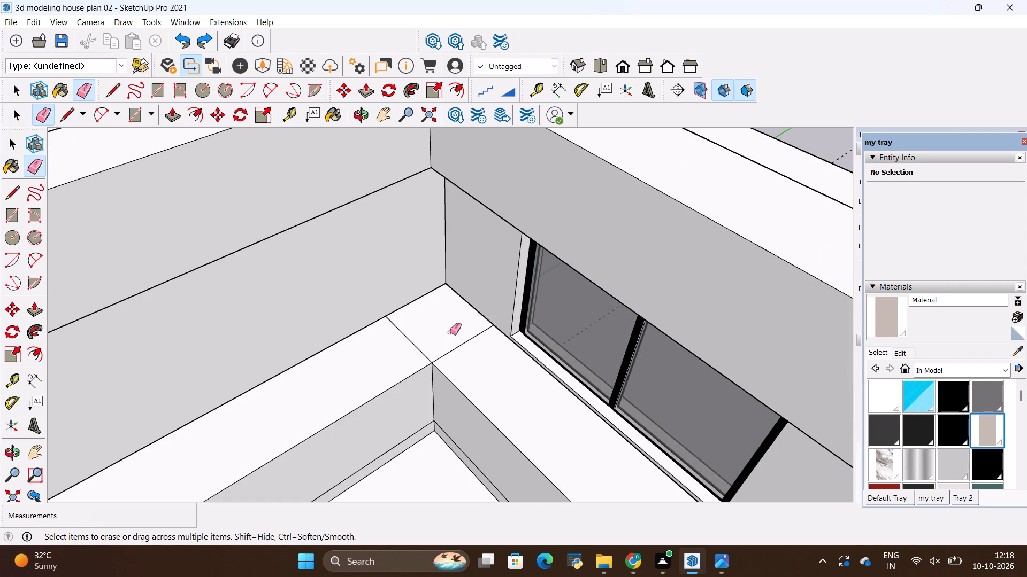
Divide the long-wall overhead cabinet's upper front edge into 5 equal segments.
scroll(450, 332, "down", 12)
scroll(444, 333, "up", 3)
scroll(376, 308, "up", 2)
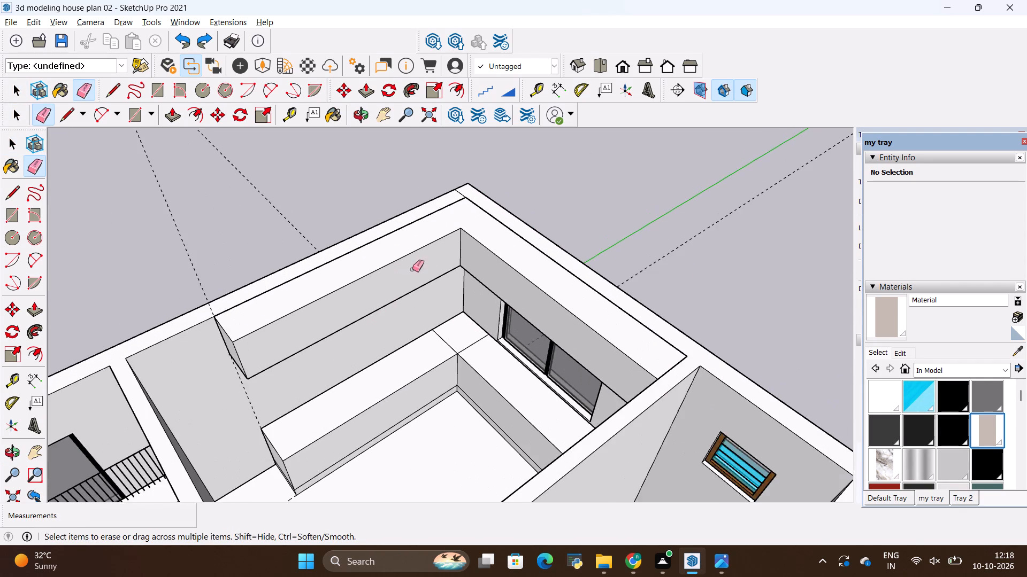
scroll(412, 269, "up", 1)
key("space")
left_click(373, 269)
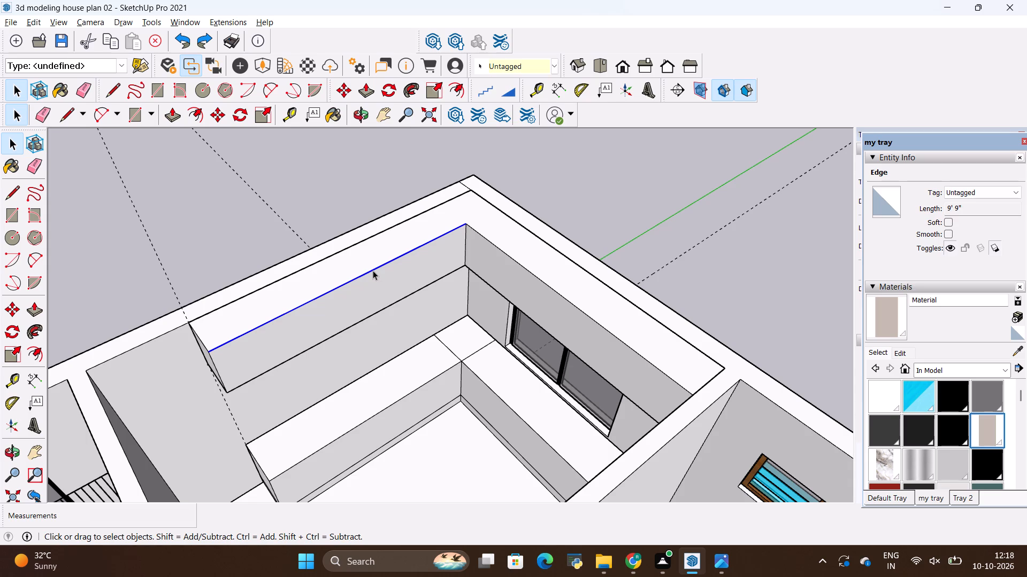
right_click(373, 269)
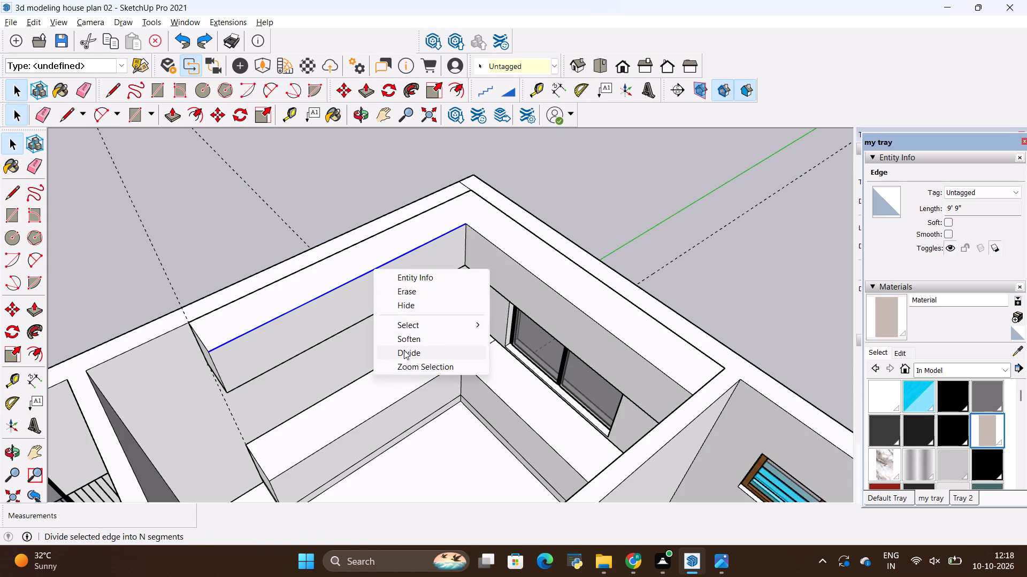
left_click(404, 350)
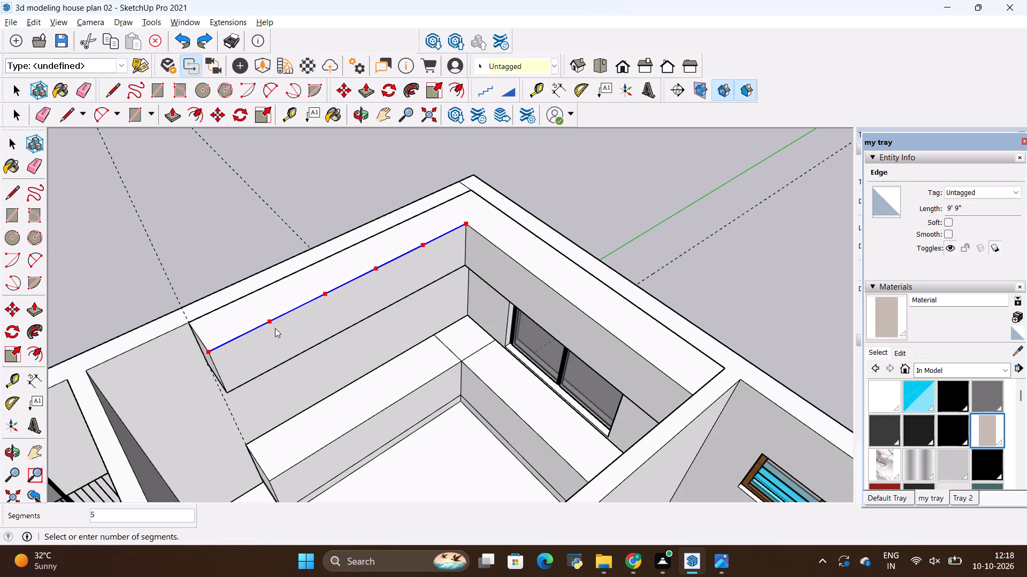
left_click(275, 328)
Divide the upper front edge of the overhead cabinet above the window into 5 equal segments.
middle_click_drag(401, 388, 417, 400)
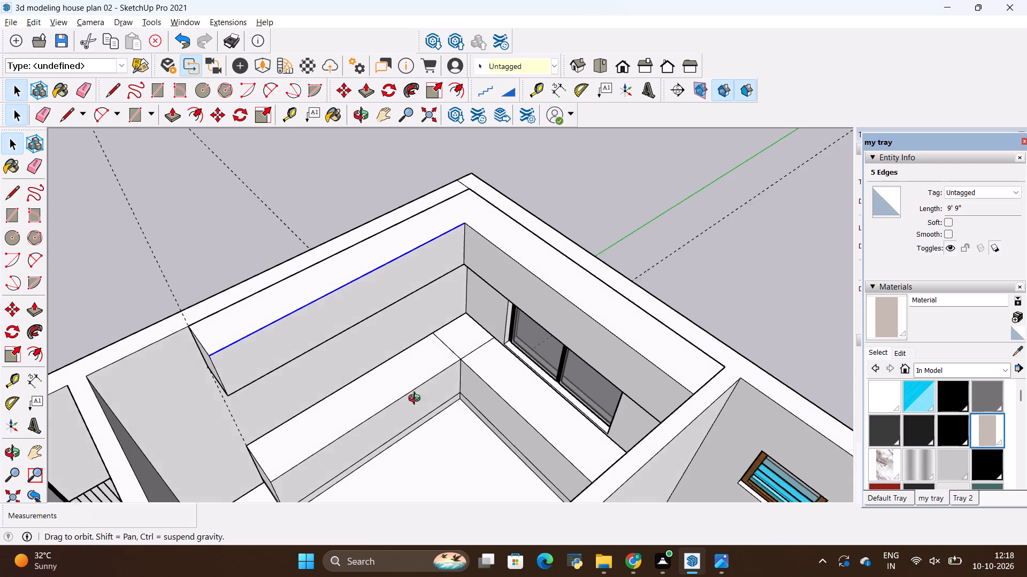
middle_click_drag(417, 400, 589, 372)
left_click(561, 246)
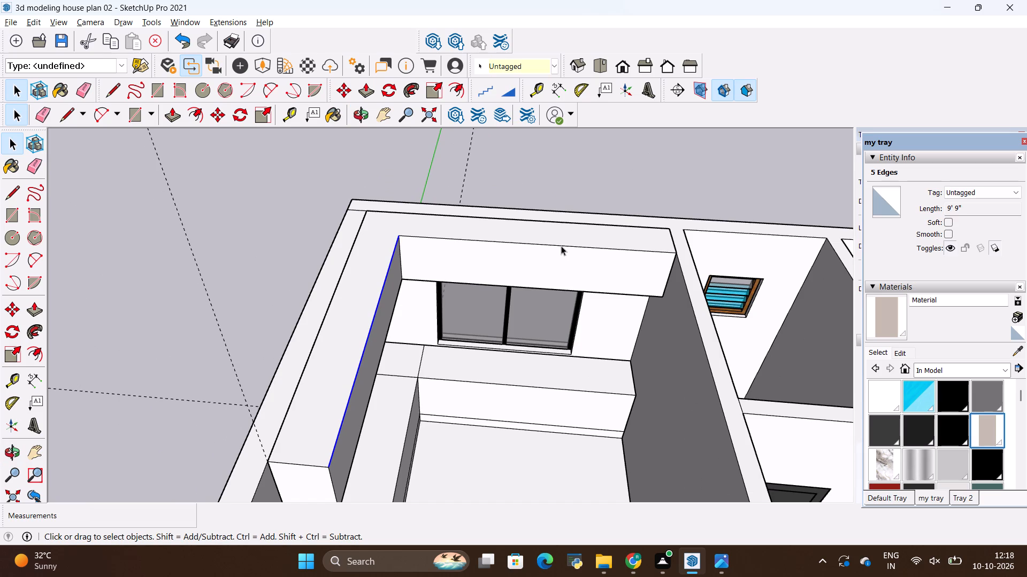
right_click(561, 246)
left_click(589, 326)
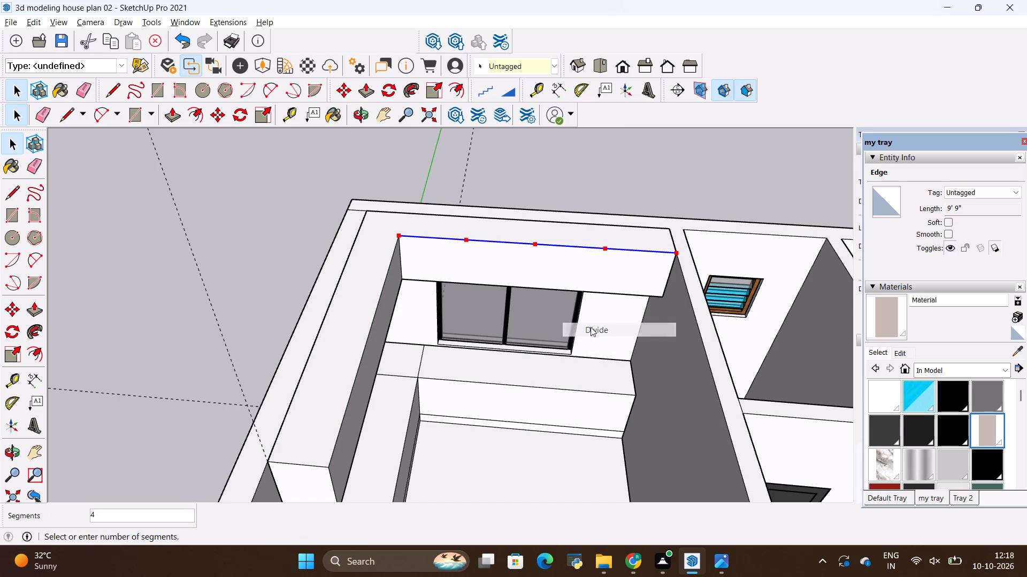
left_click(616, 297)
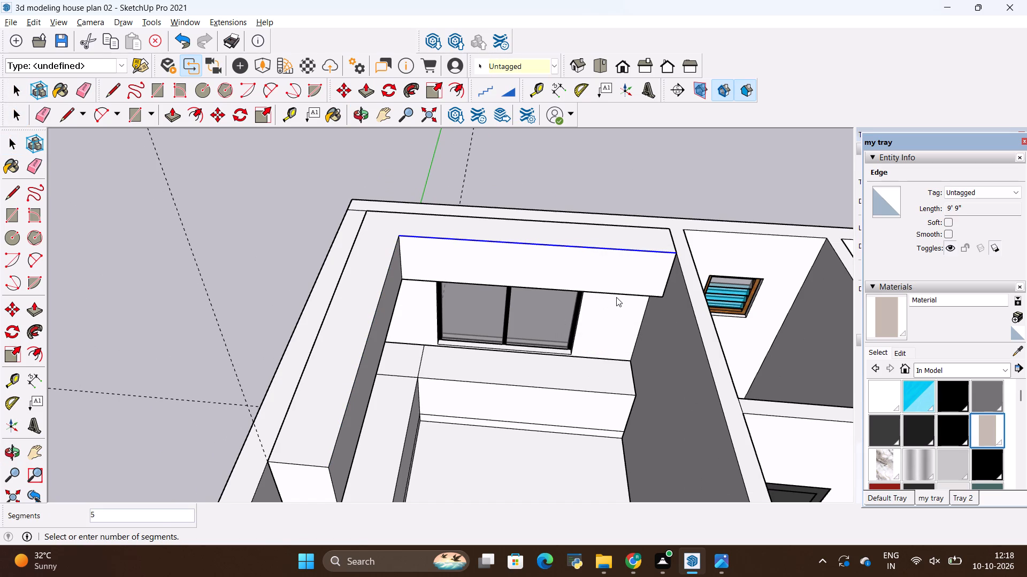
Draw four vertical 2' lines down the long-wall overhead cabinet's front, from the edge's division points to its bottom edge.
scroll(440, 307, "down", 3)
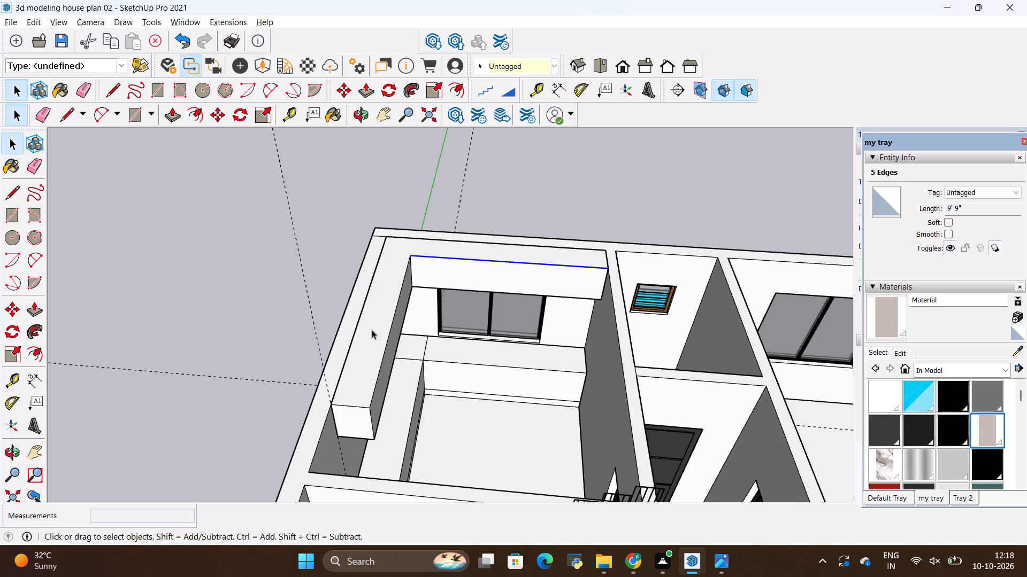
middle_click_drag(467, 336, 209, 331)
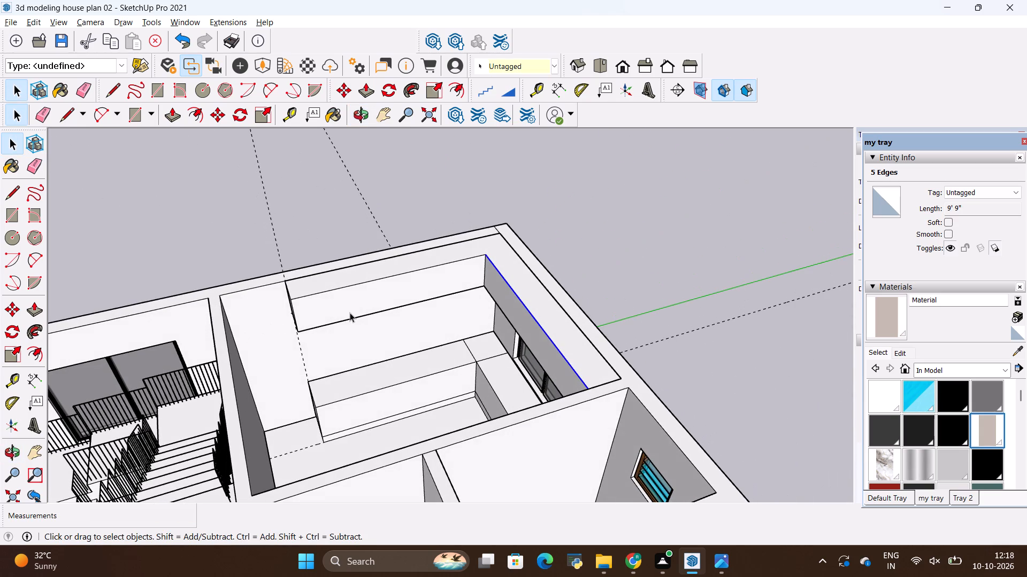
key("l")
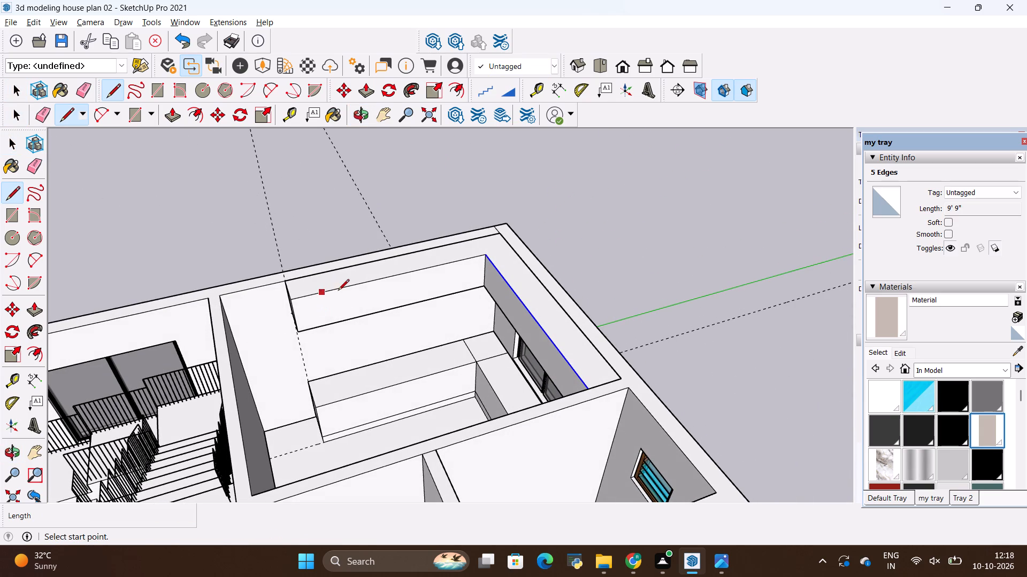
left_click(335, 291)
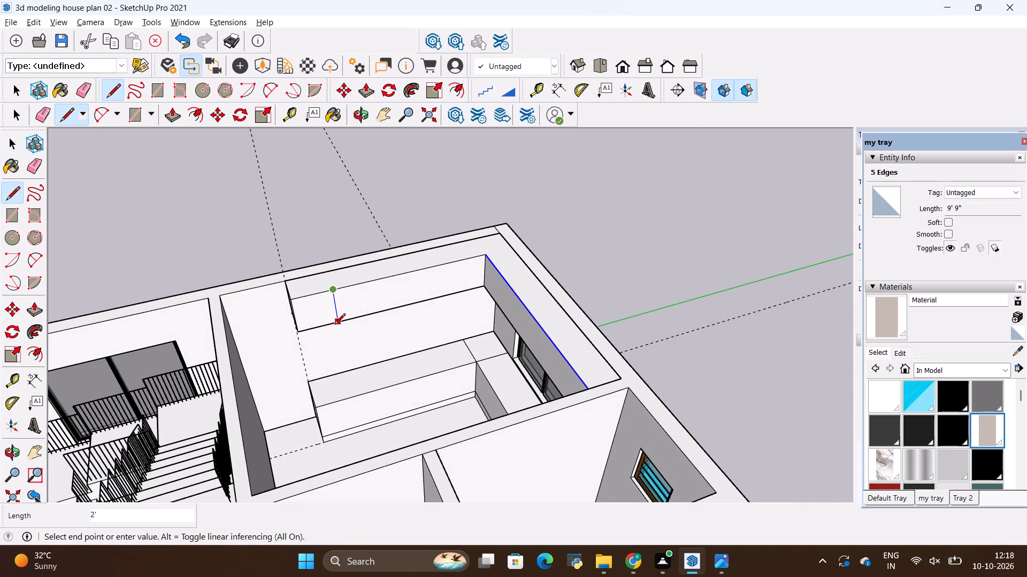
scroll(334, 325, "up", 5)
middle_click_drag(334, 325, 335, 262)
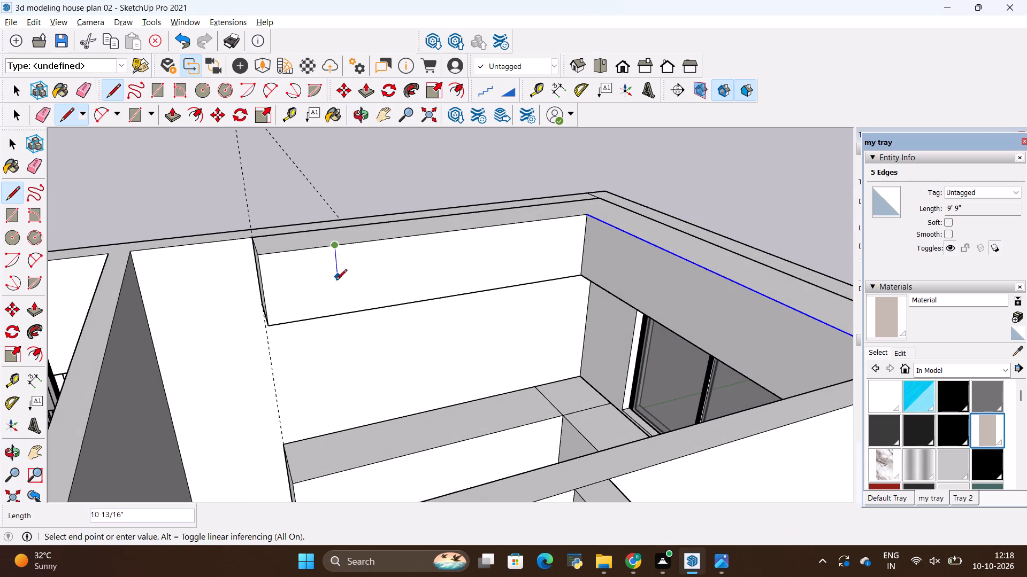
left_click(334, 316)
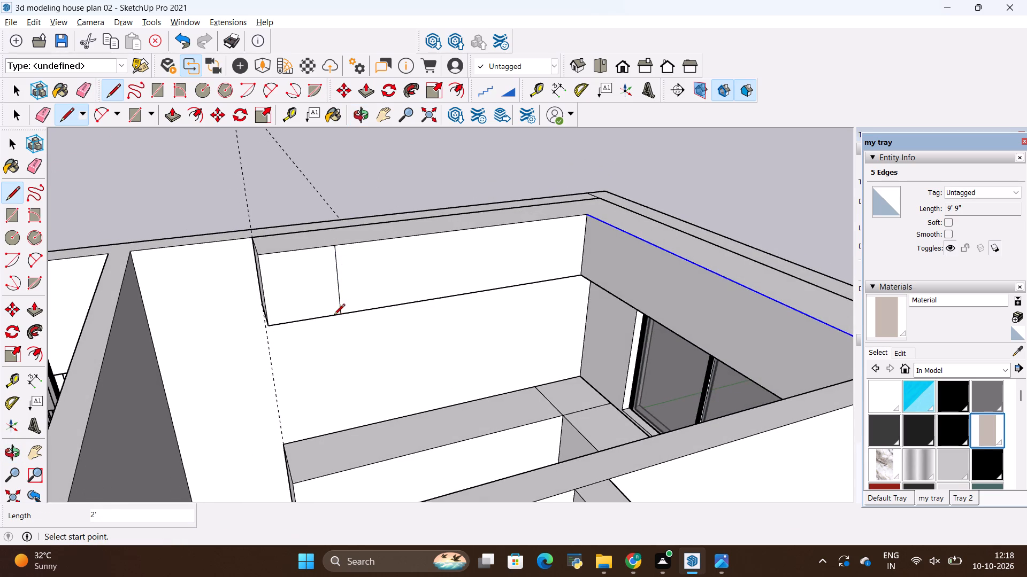
left_click(401, 240)
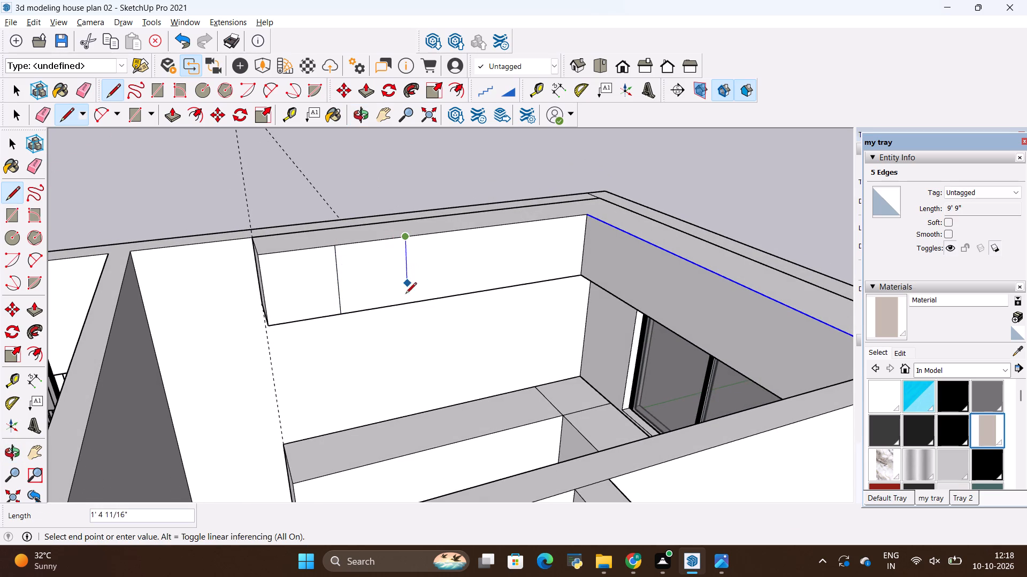
left_click(408, 308)
left_click(474, 228)
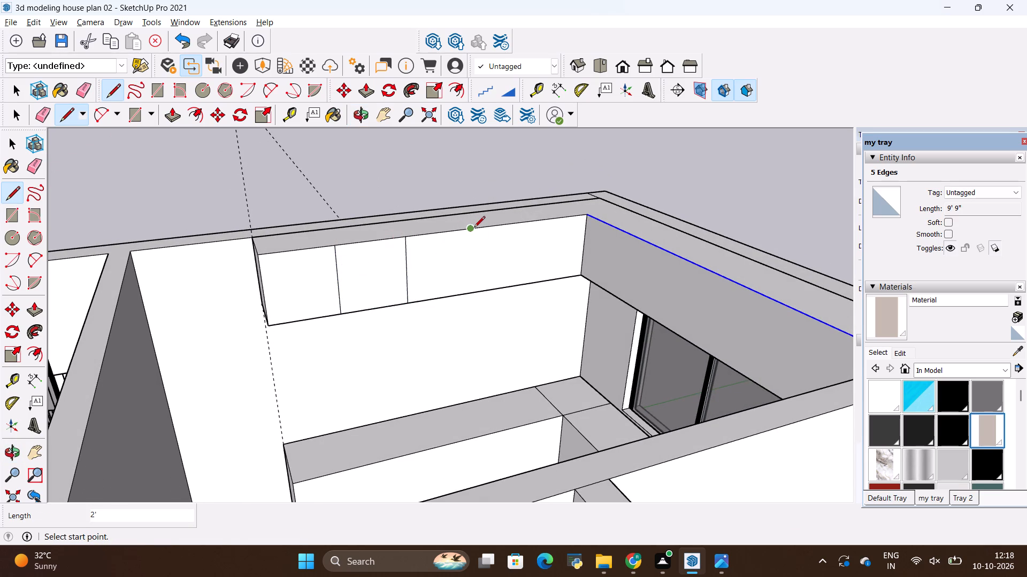
left_click(474, 290)
left_click(523, 222)
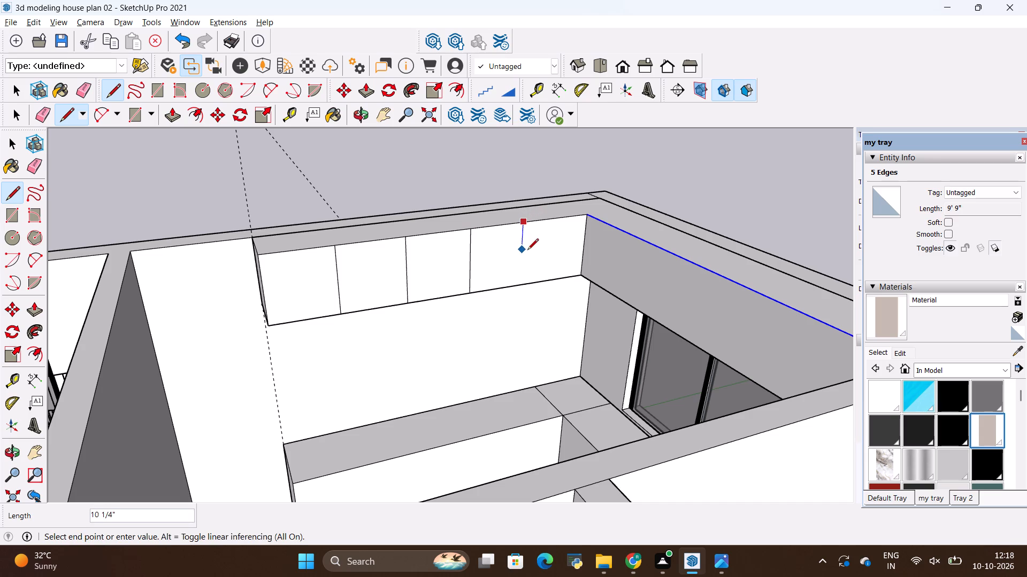
key("Escape")
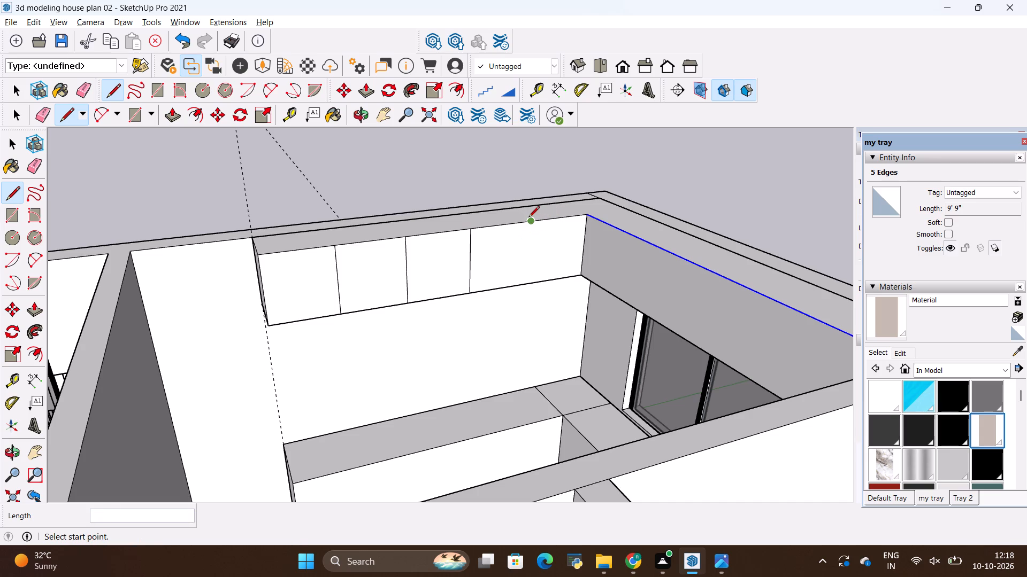
left_click(528, 218)
left_click(526, 286)
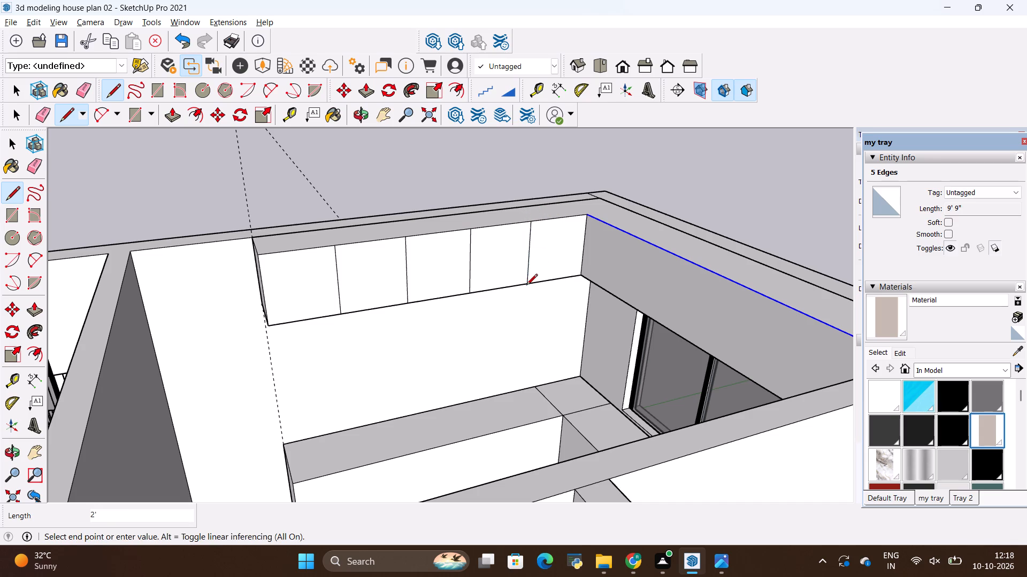
scroll(426, 282, "down", 6)
middle_click_drag(418, 296, 634, 310)
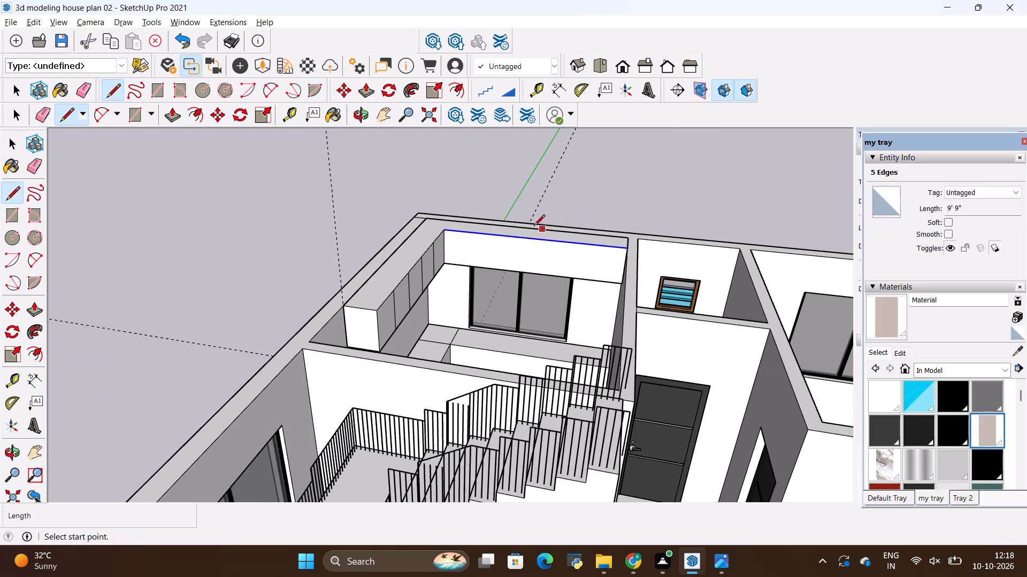
Draw four vertical 2' lines down the front of the overhead cabinet above the window, from the edge's division points to its bottom edge.
key("space")
left_click(461, 244)
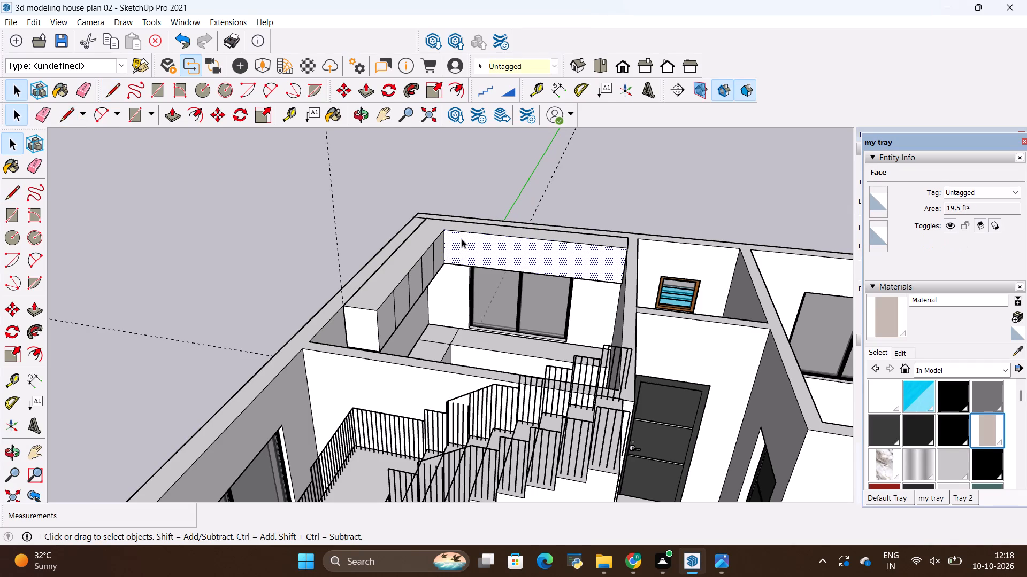
key("l")
scroll(475, 238, "up", 4)
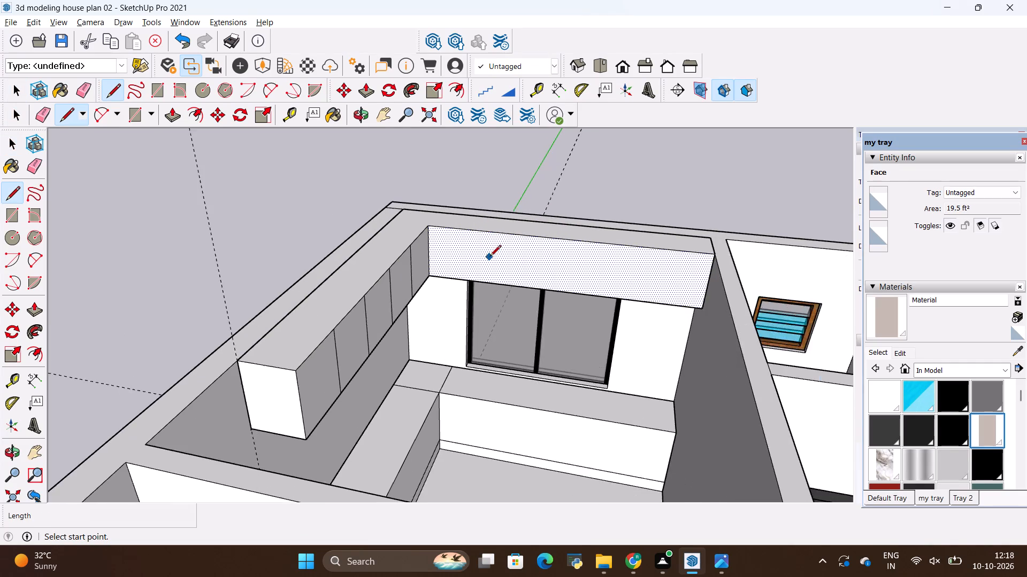
scroll(490, 257, "up", 2)
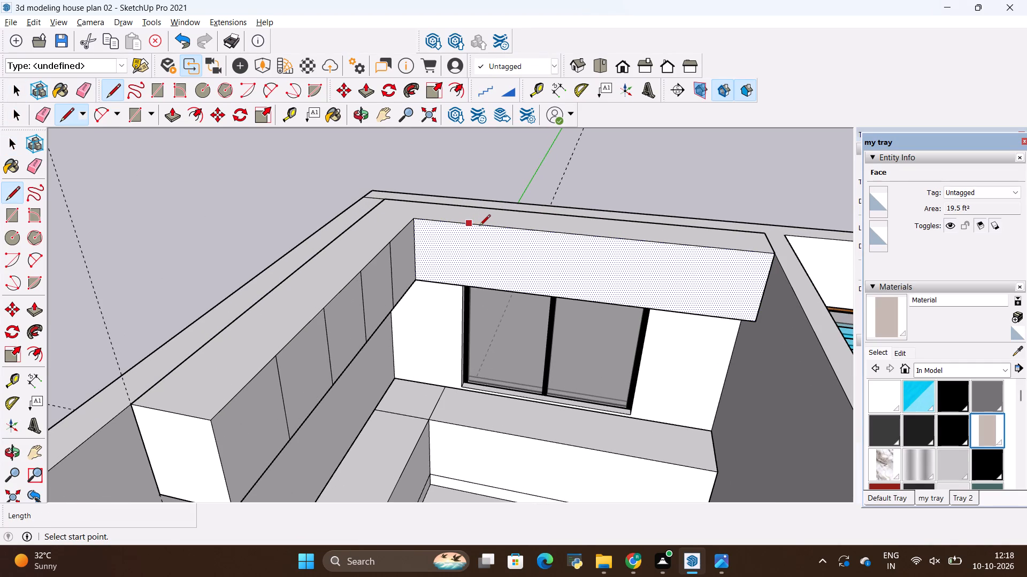
left_click(480, 227)
left_click(473, 284)
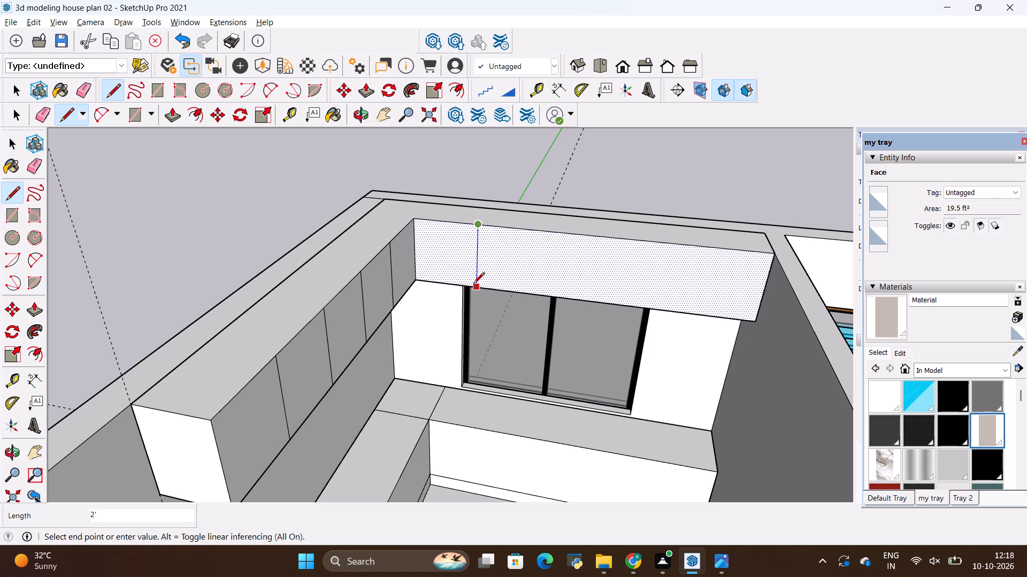
scroll(457, 272, "up", 8)
scroll(352, 283, "down", 5)
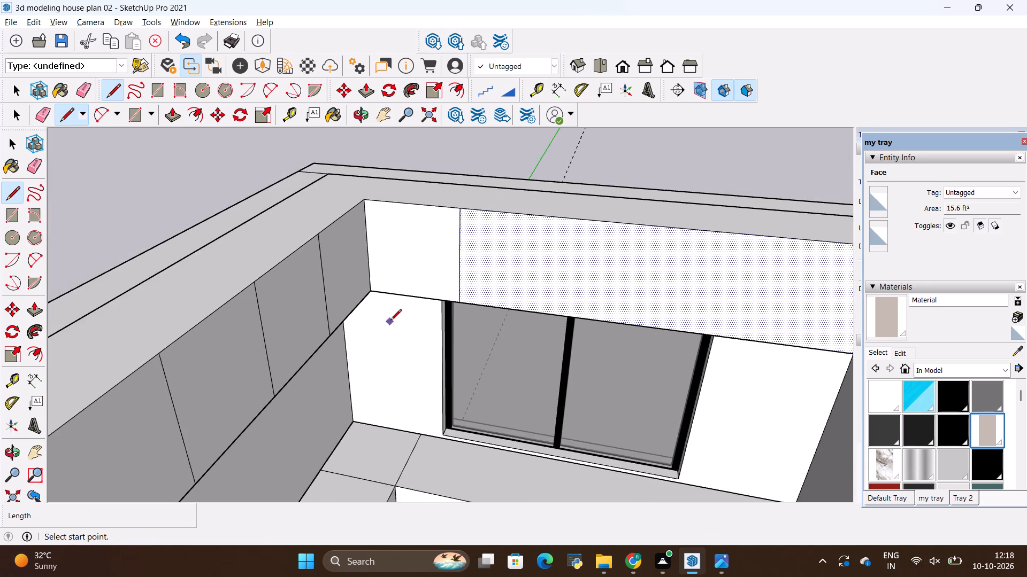
middle_click_drag(390, 321, 450, 286)
scroll(418, 276, "down", 10)
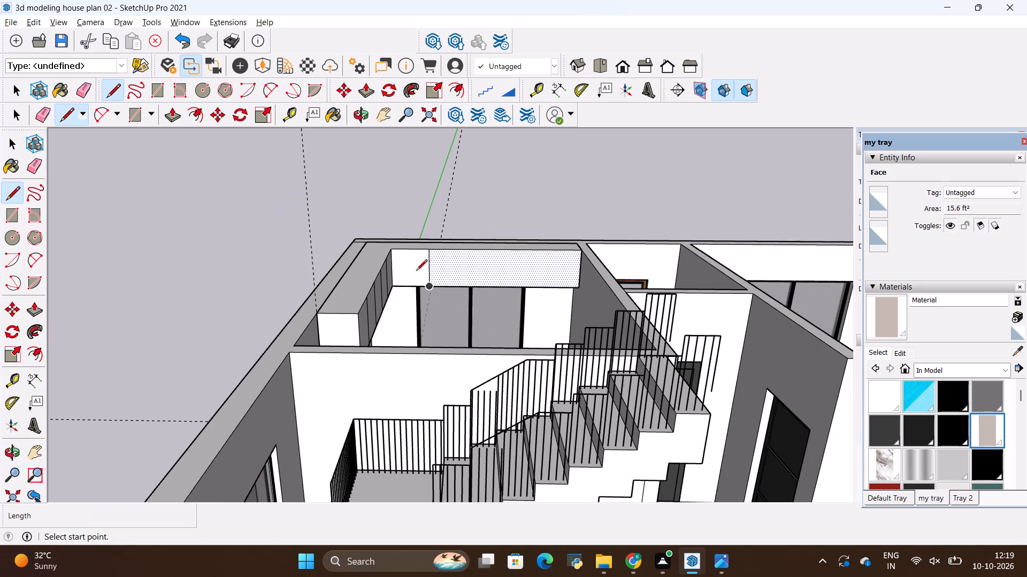
middle_click_drag(472, 302, 478, 336)
scroll(450, 246, "up", 4)
left_click(471, 240)
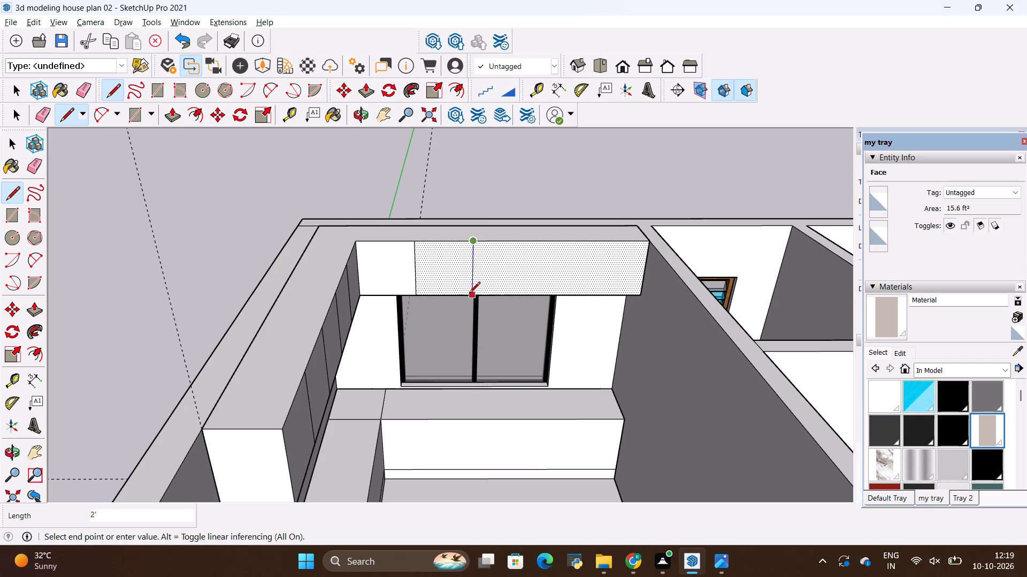
left_click(469, 294)
left_click(532, 240)
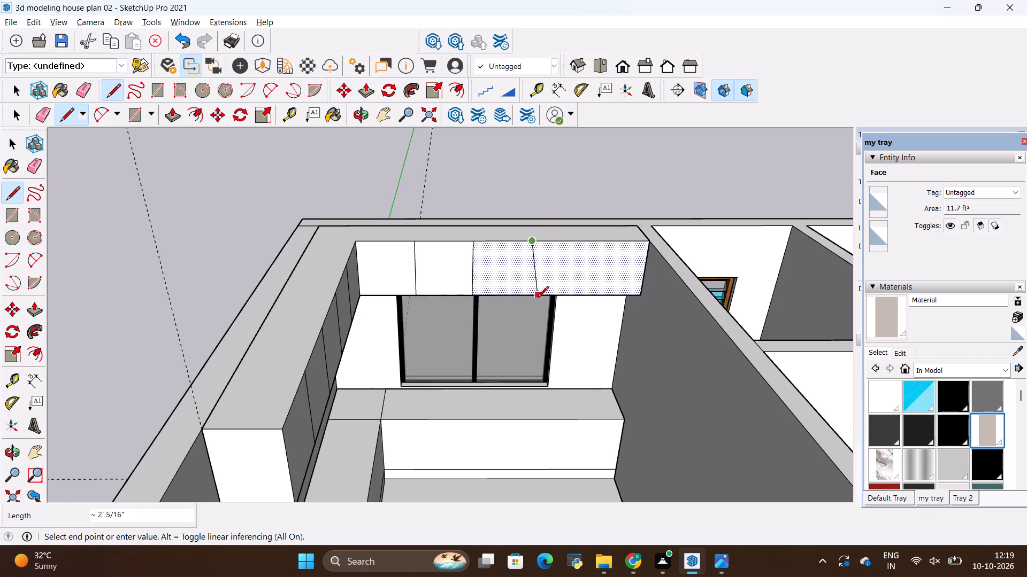
left_click(533, 297)
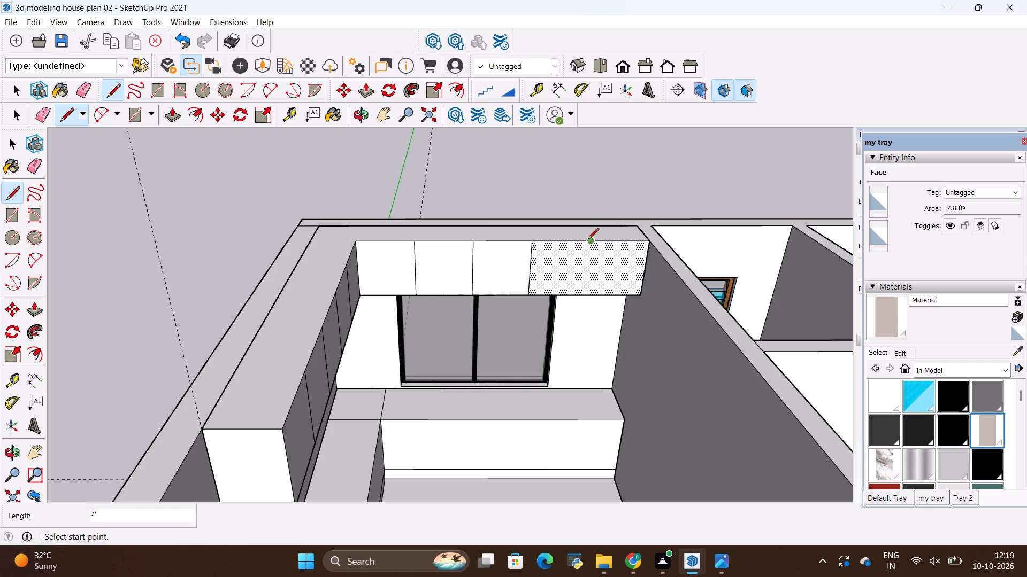
left_click(591, 240)
left_click(588, 297)
scroll(478, 264, "down", 6)
key("space")
left_click(304, 244)
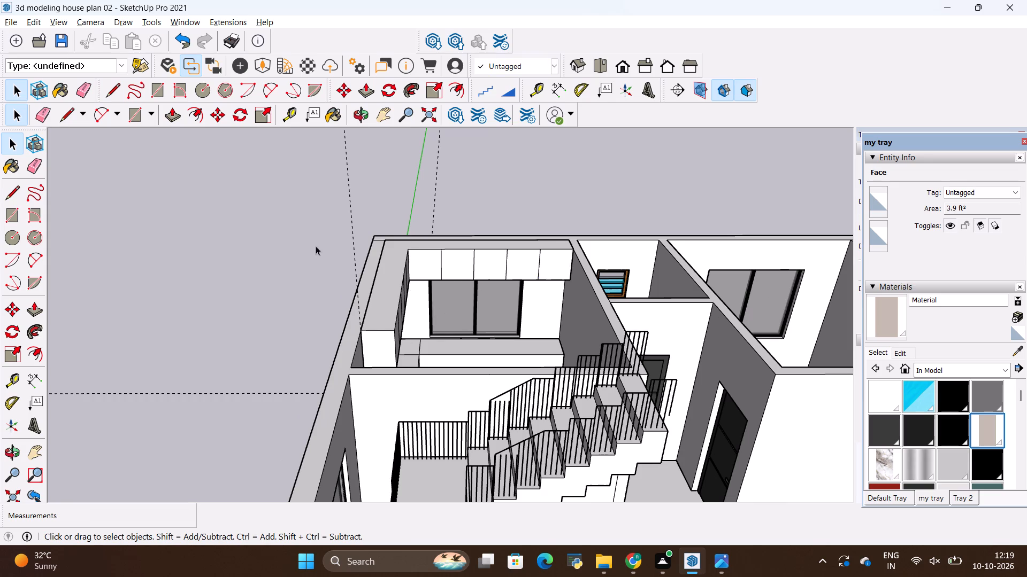
Open the kitchen counter group and divide the long-wall counter's upper front edge into 5 equal segments.
middle_click_drag(524, 280, 275, 352)
scroll(382, 380, "up", 2)
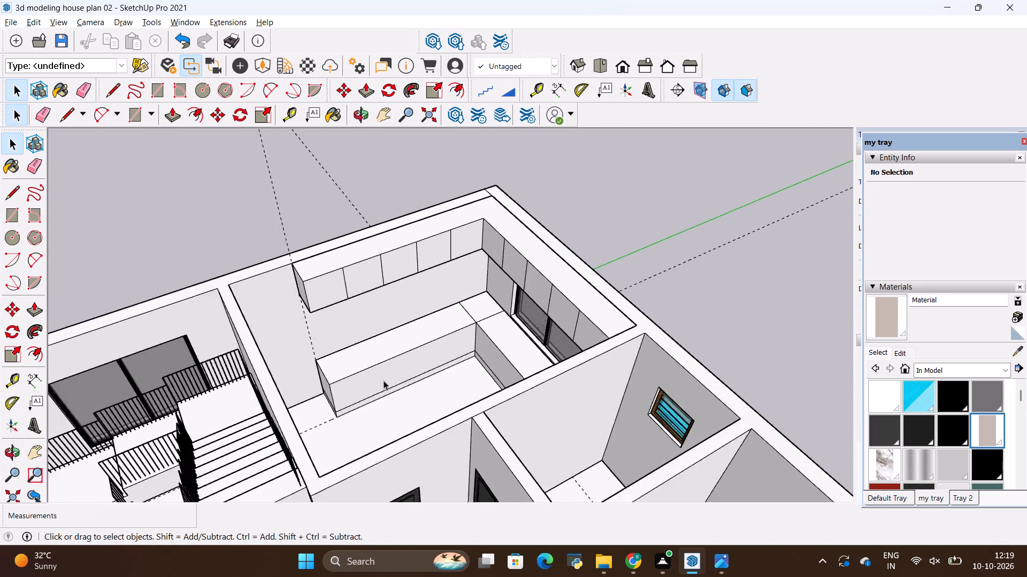
scroll(384, 380, "up", 6)
scroll(397, 381, "down", 3)
middle_click_drag(472, 381, 425, 376)
scroll(418, 371, "down", 1)
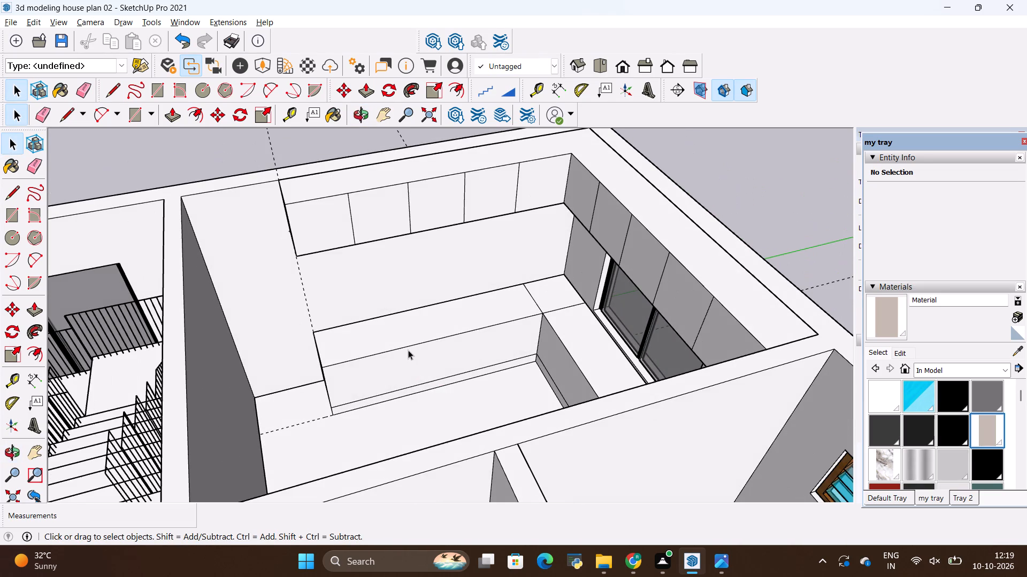
left_click(409, 347)
double_click(409, 347)
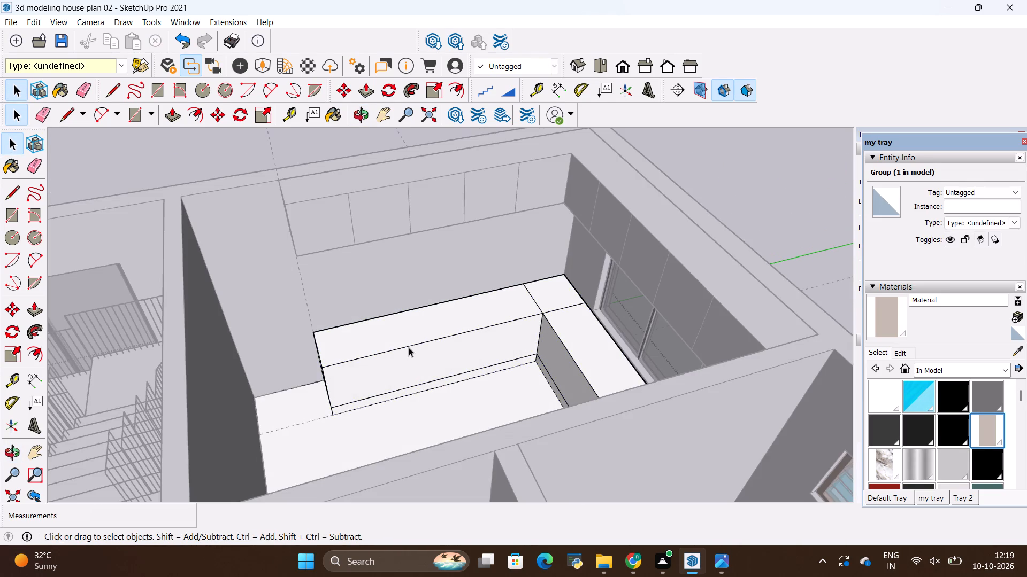
left_click(409, 347)
left_click(409, 347)
double_click(410, 353)
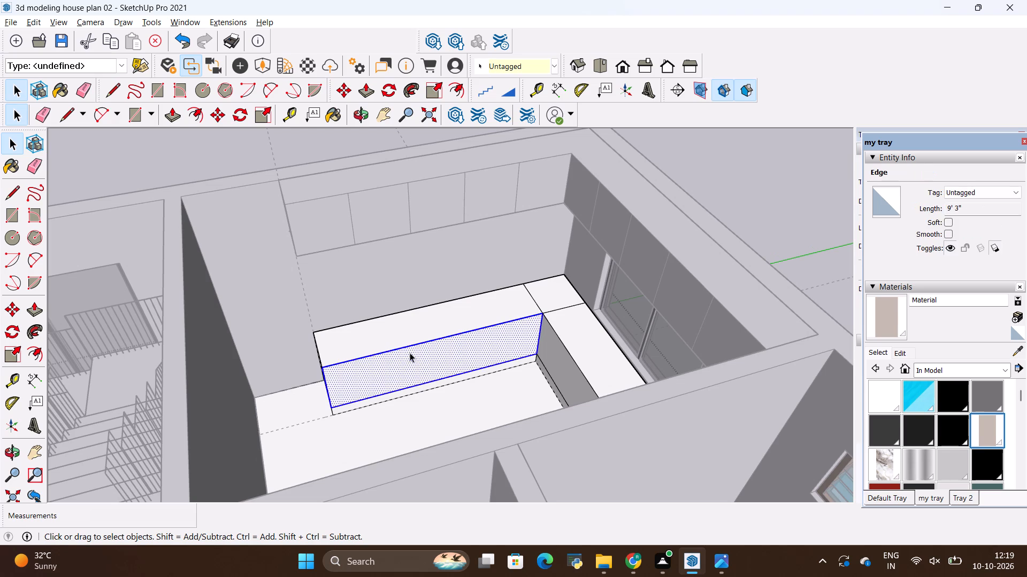
left_click(420, 334)
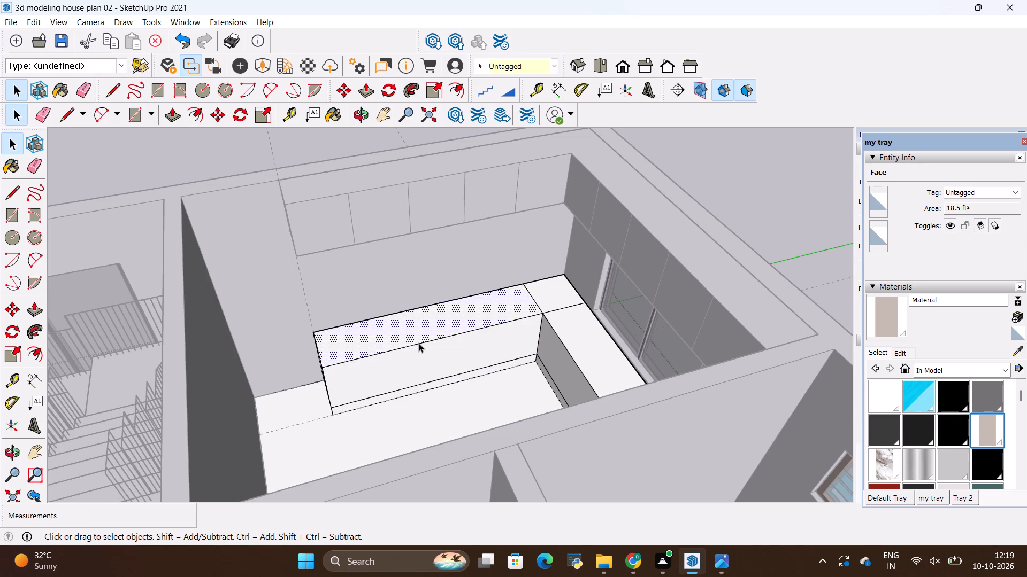
left_click(419, 343)
right_click(419, 343)
left_click(439, 425)
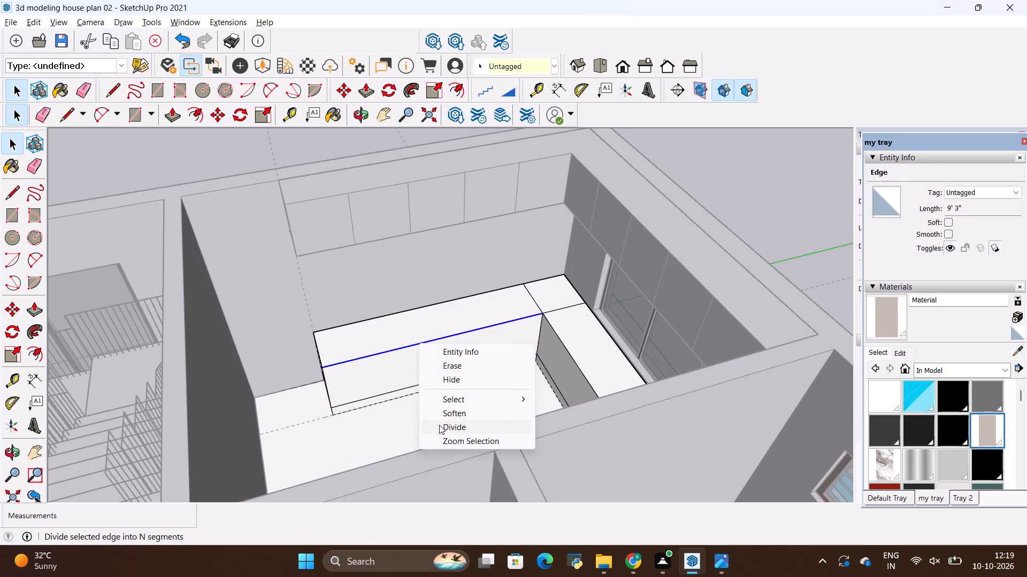
scroll(379, 376, "down", 1)
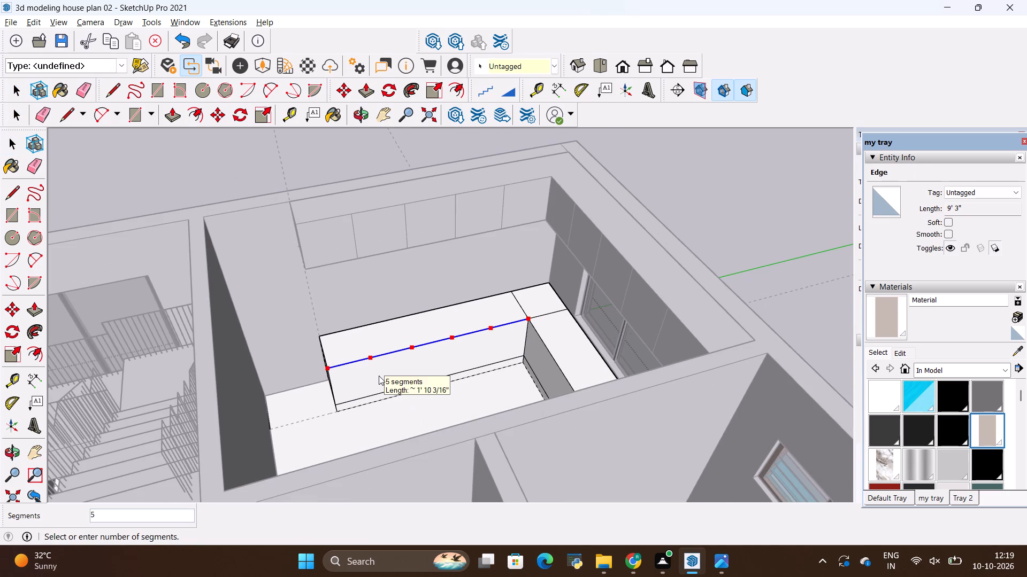
left_click(379, 376)
Draw four vertical 2' 6" lines down the long-wall counter's front, from the edge's division points to the horizontal line near the floor.
key("l")
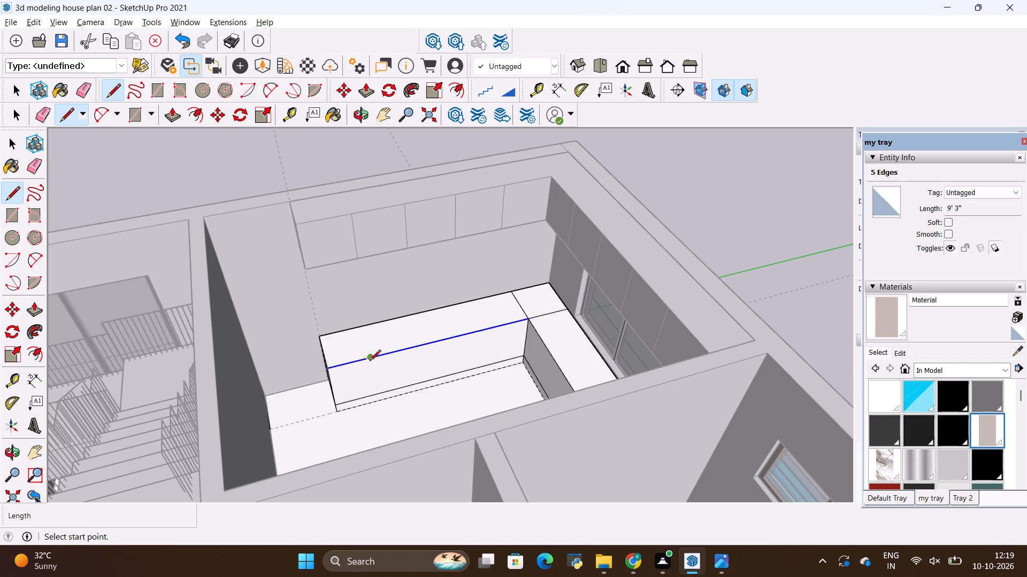
left_click(372, 358)
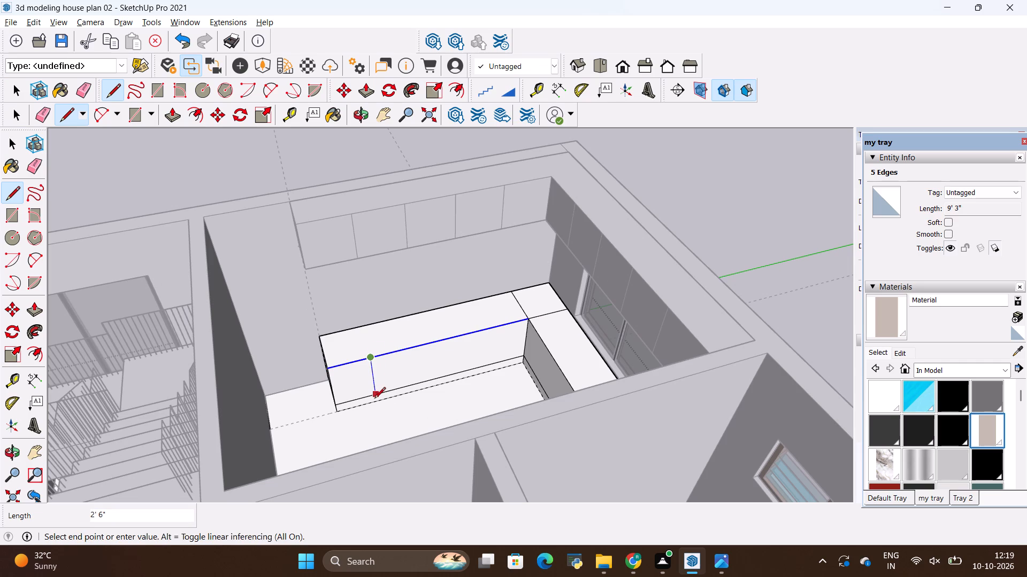
left_click(374, 399)
left_click(412, 347)
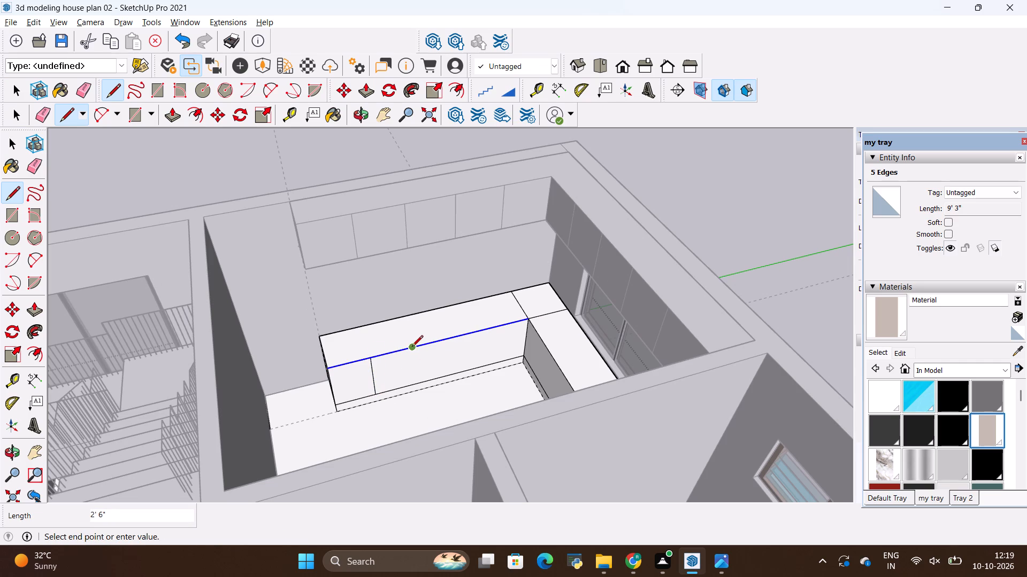
left_click(415, 387)
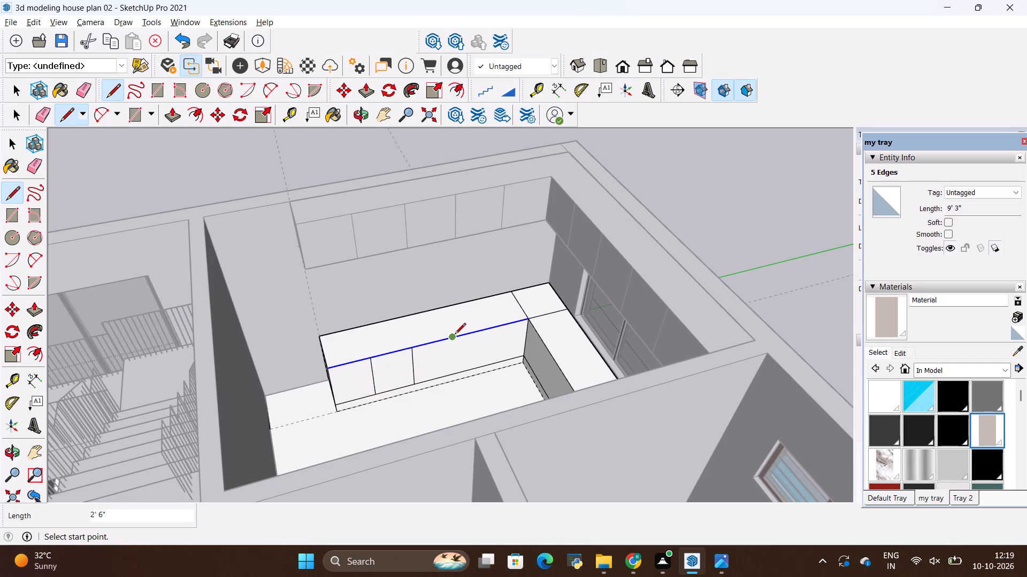
left_click(453, 334)
left_click(453, 371)
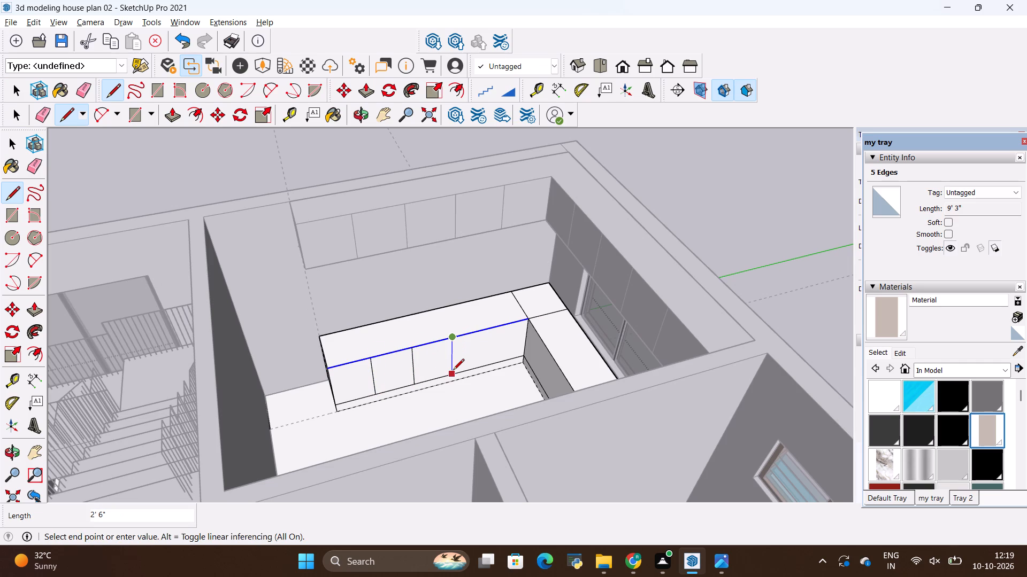
left_click(491, 329)
left_click(492, 367)
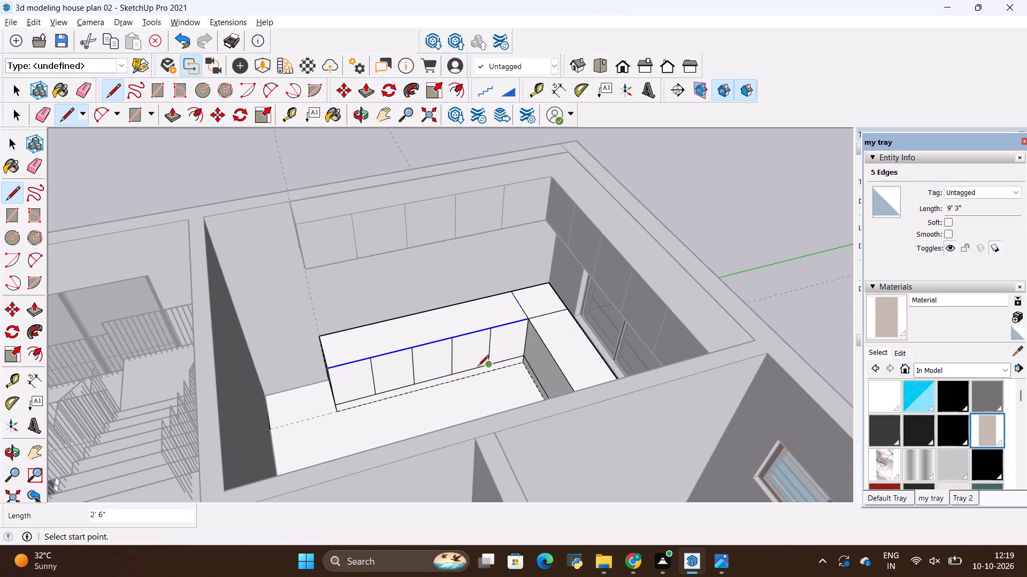
Divide the upper front edge of the counter below the window into 5 equal segments.
scroll(419, 369, "down", 3)
scroll(419, 369, "up", 1)
scroll(419, 369, "down", 2)
middle_click_drag(414, 385, 688, 362)
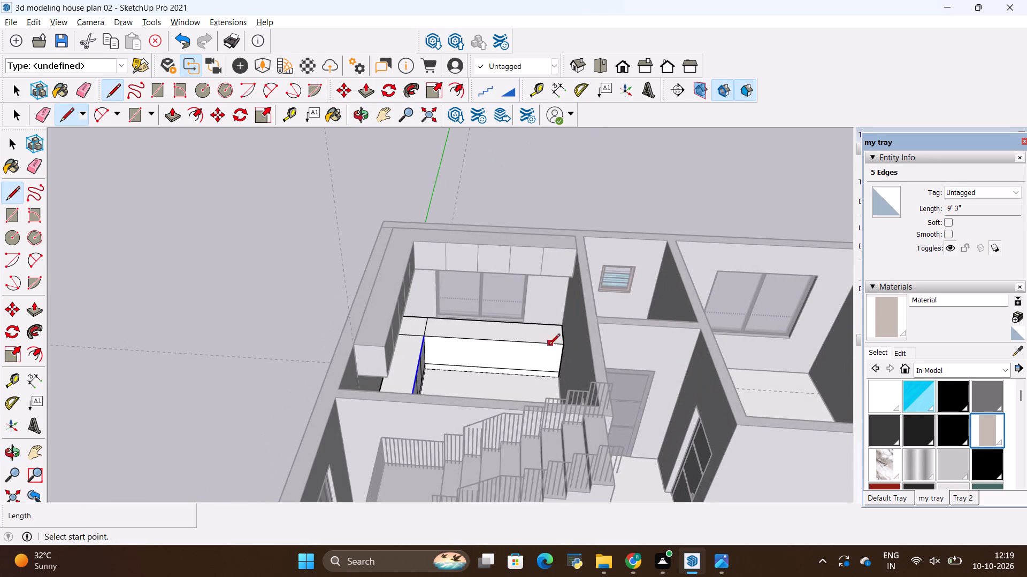
scroll(545, 342, "up", 7)
key("space")
left_click(500, 341)
right_click(500, 341)
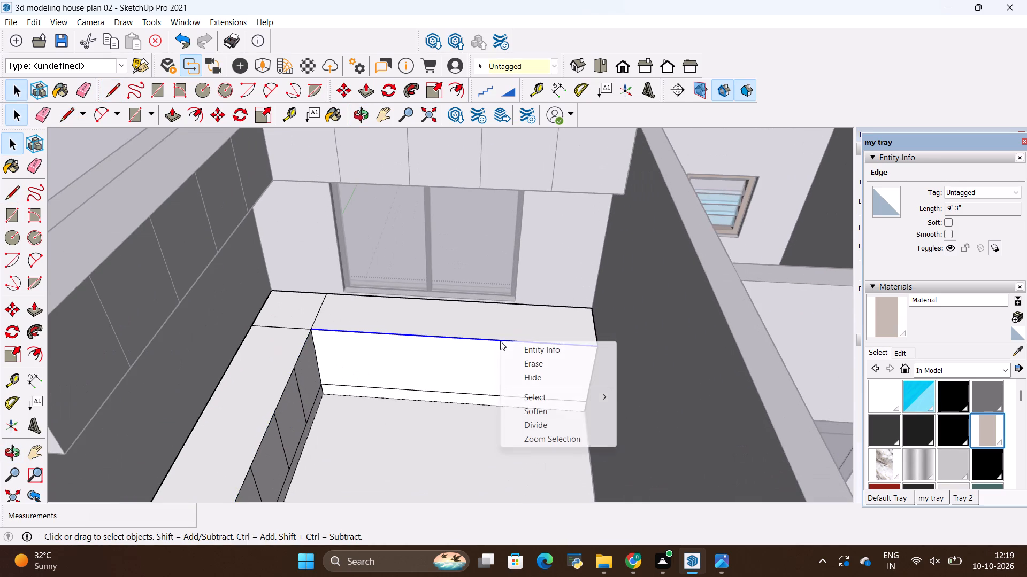
left_click(530, 427)
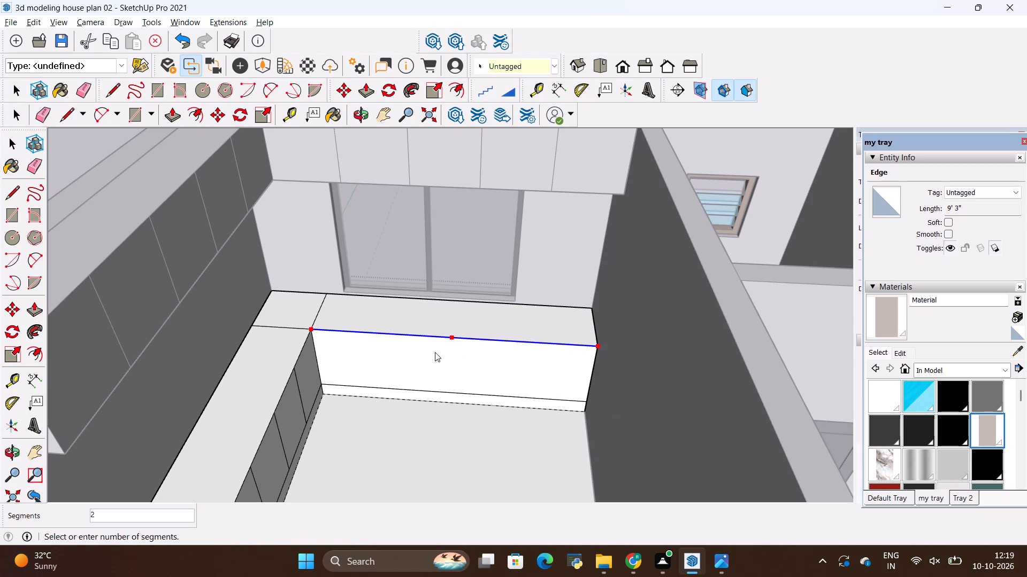
left_click(365, 346)
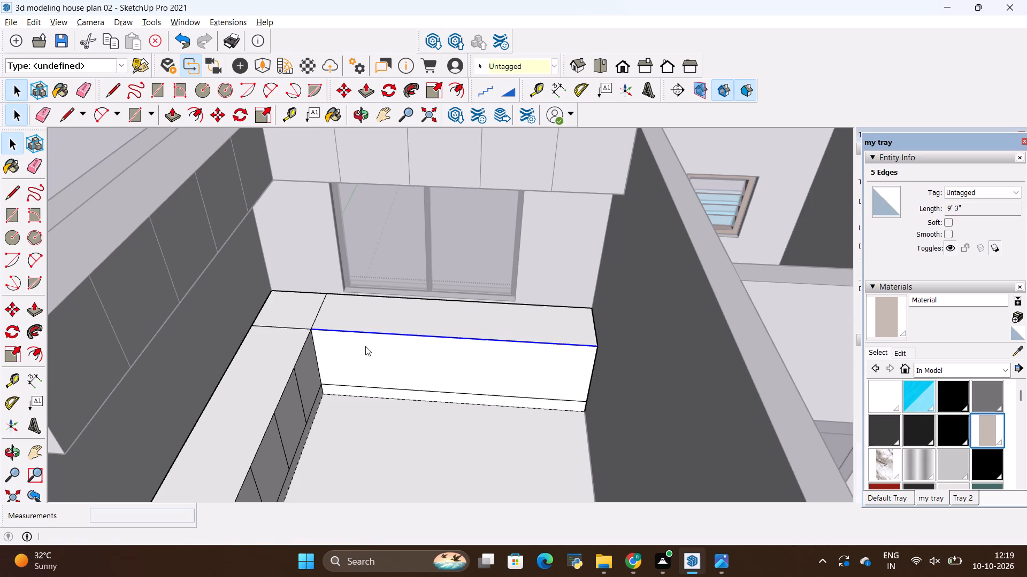
Draw four vertical 2' 6" lines down the front of the counter below the window from its division points, and exit the counter group.
key("l")
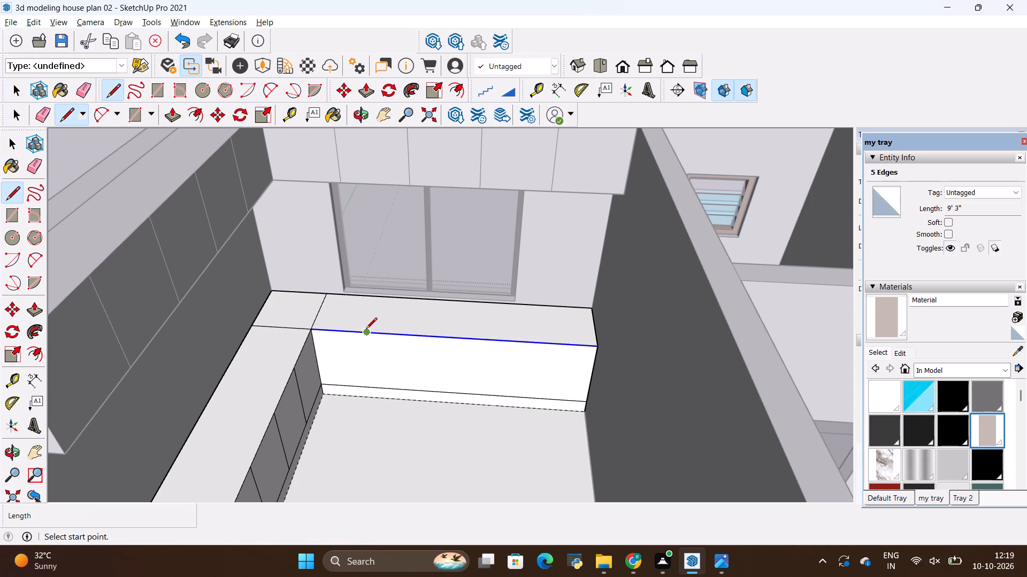
left_click_drag(366, 330, 366, 336)
left_click(368, 387)
left_click(426, 334)
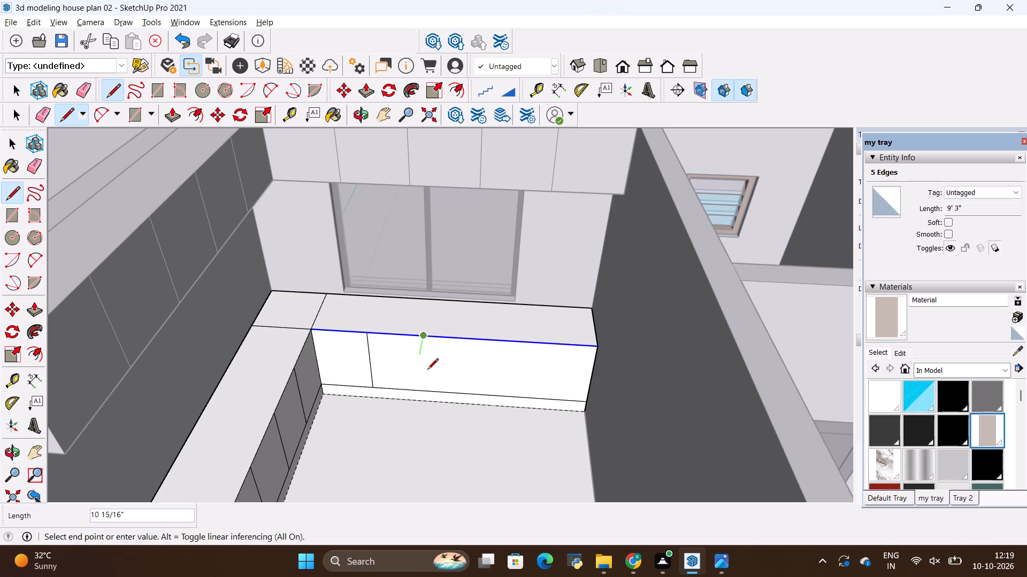
left_click(428, 386)
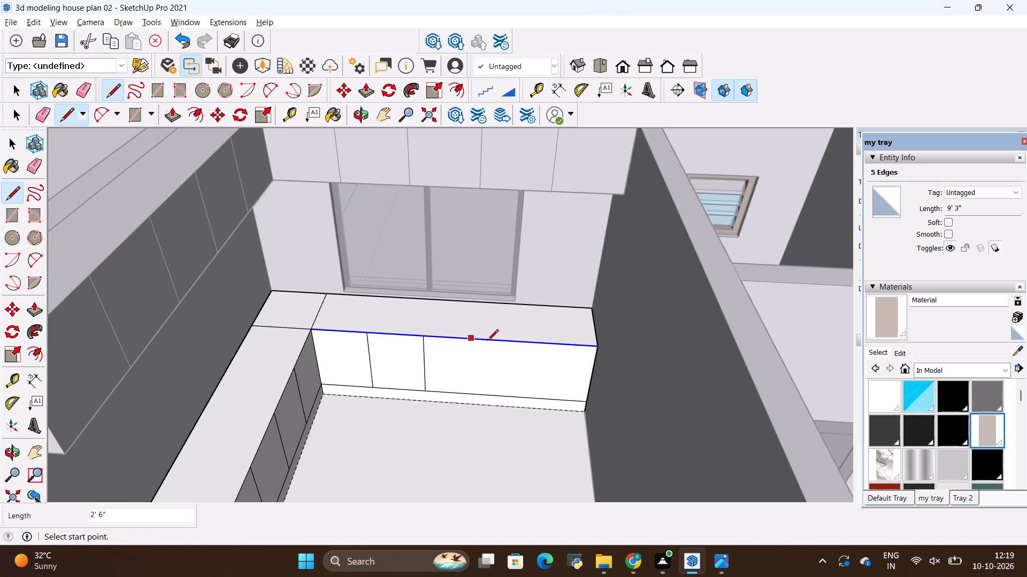
left_click_drag(481, 341, 481, 352)
left_click(479, 395)
left_click(542, 342)
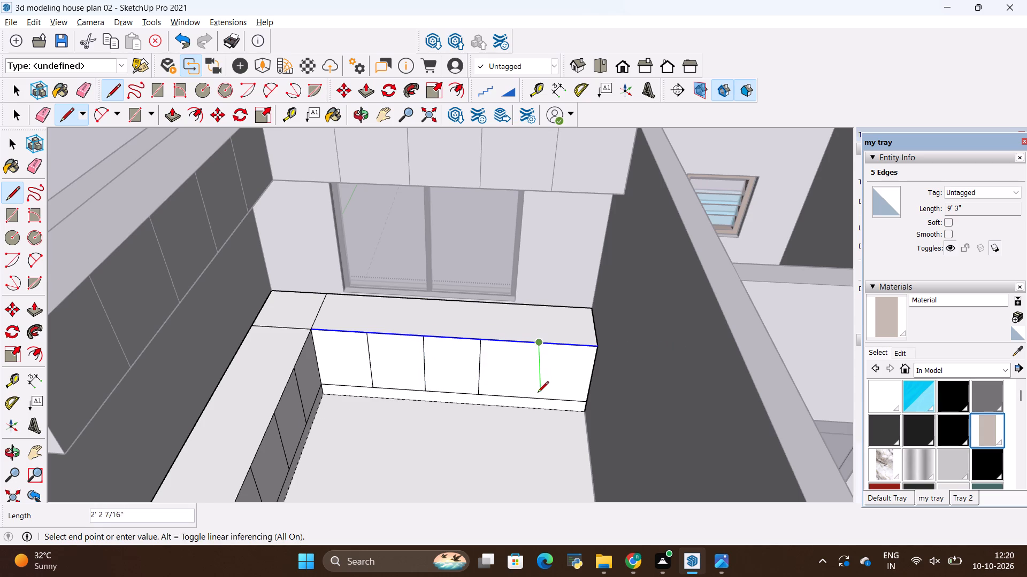
left_click(533, 395)
left_click(451, 376)
key("space")
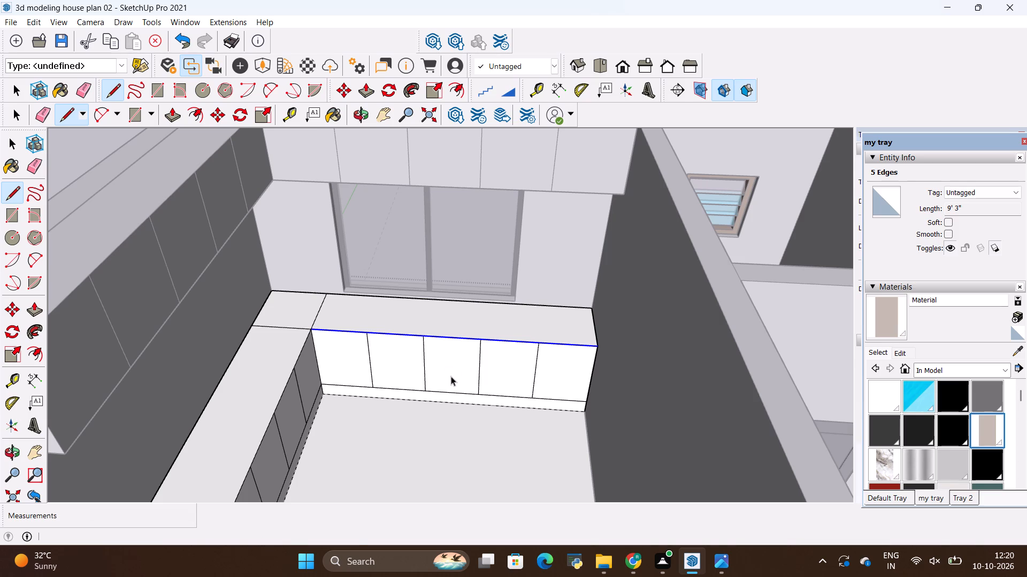
left_click(451, 376)
scroll(451, 376, "down", 7)
key("space")
left_click(521, 173)
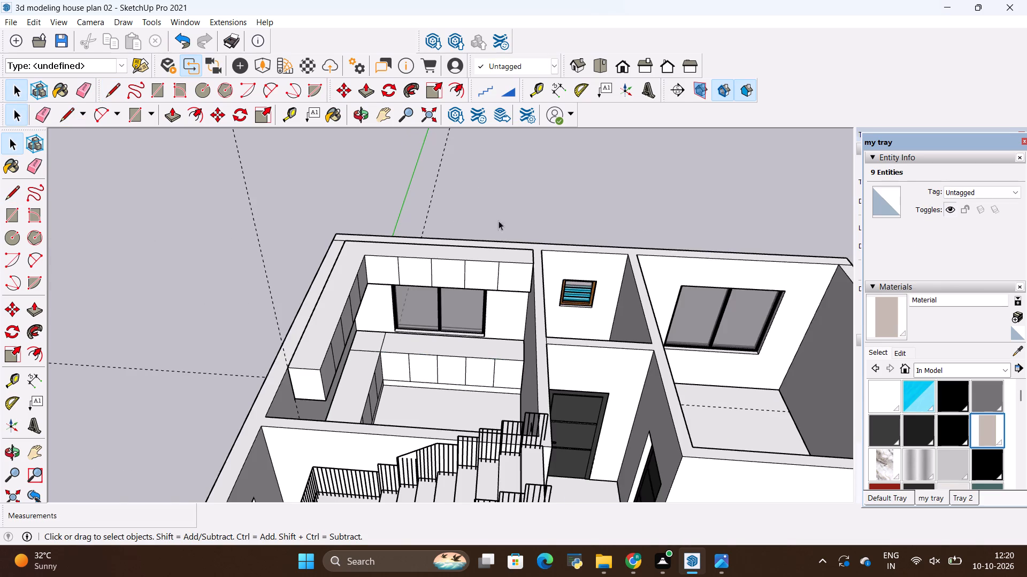
Open the kitchen counter group and offset the first door panel's outline below the window 0.2" inward, starting from the inner corner.
scroll(474, 340, "up", 10)
scroll(385, 425, "down", 12)
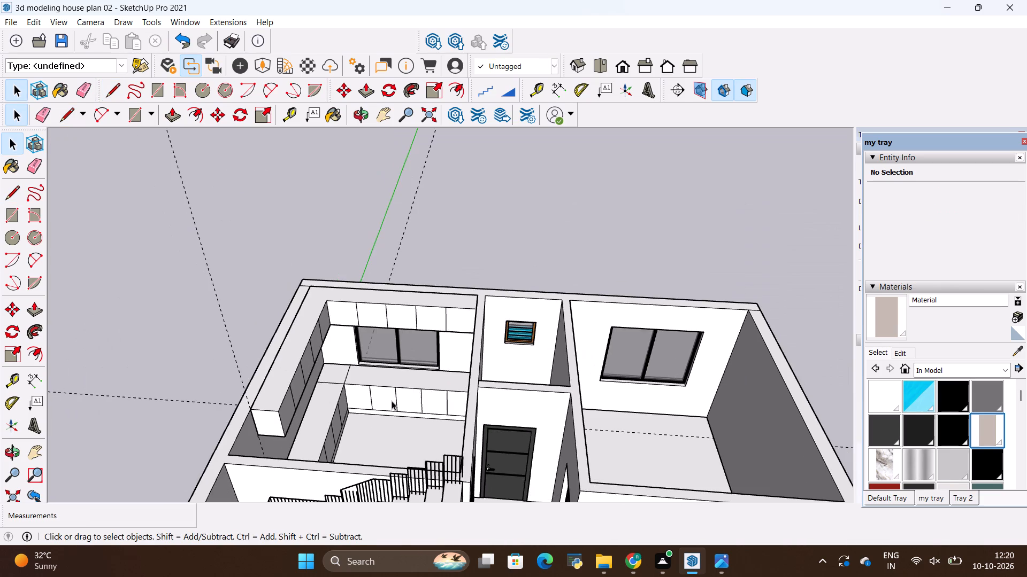
middle_click_drag(399, 402, 454, 402)
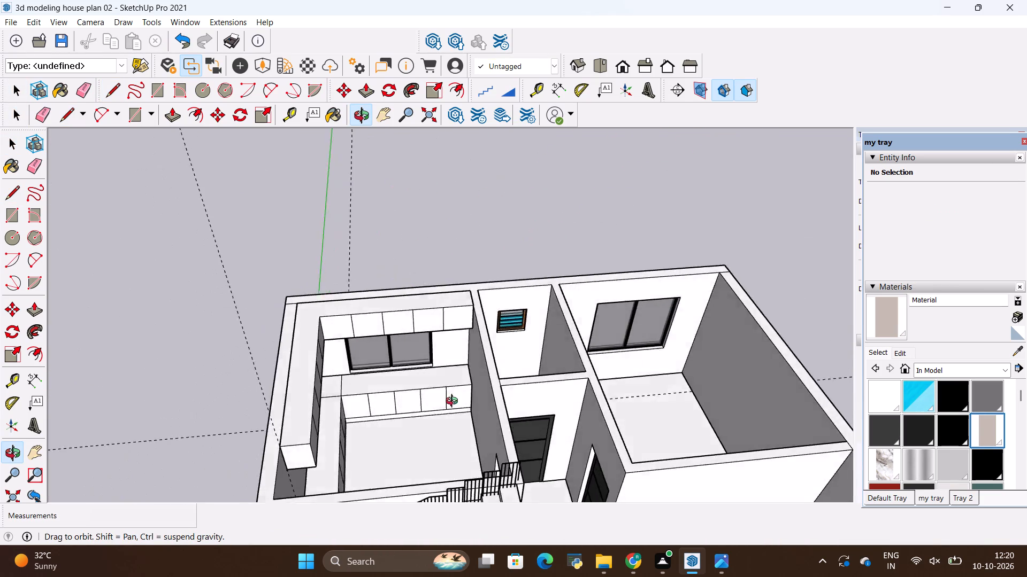
middle_click_drag(454, 402, 405, 401)
scroll(367, 396, "up", 10)
scroll(433, 426, "up", 1)
middle_click_drag(433, 426, 412, 313)
middle_click_drag(409, 315, 315, 424)
middle_click_drag(315, 424, 383, 423)
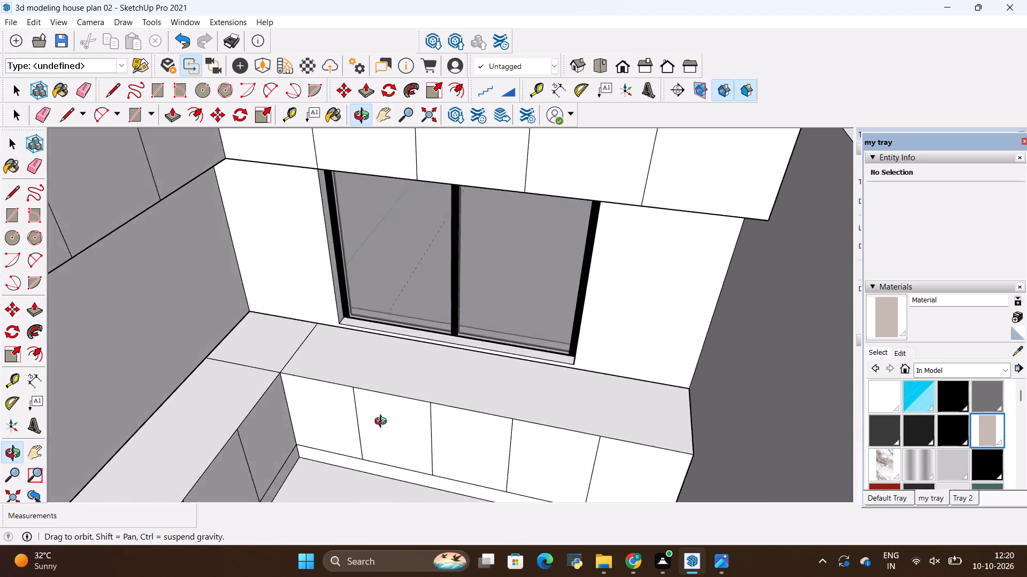
middle_click_drag(383, 423, 500, 393)
middle_click_drag(530, 350, 495, 405)
middle_click_drag(494, 424, 476, 359, "shift")
middle_click_drag(411, 350, 402, 286)
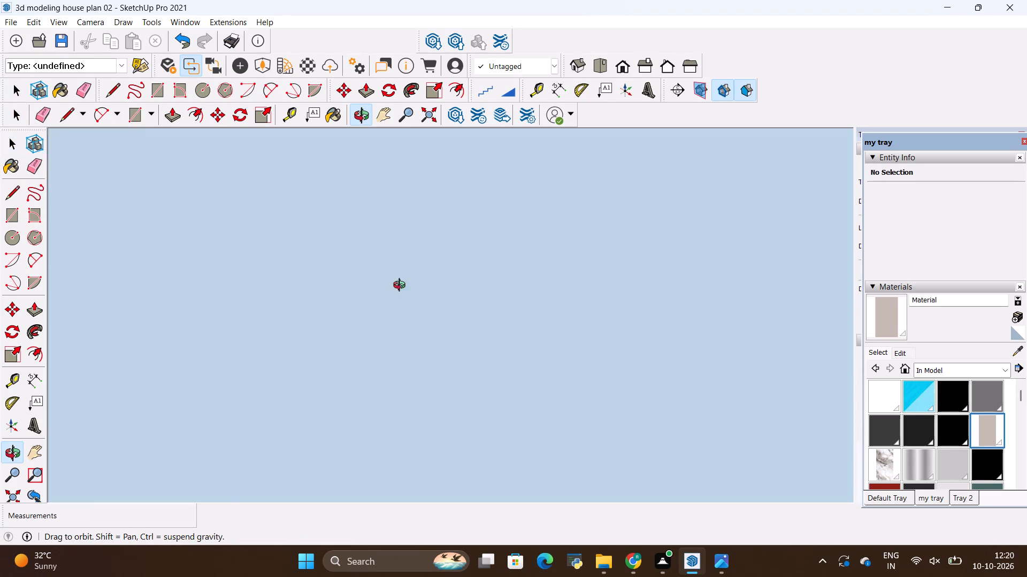
middle_click_drag(402, 286, 401, 317)
scroll(400, 310, "up", 4)
middle_click_drag(410, 370, 453, 308)
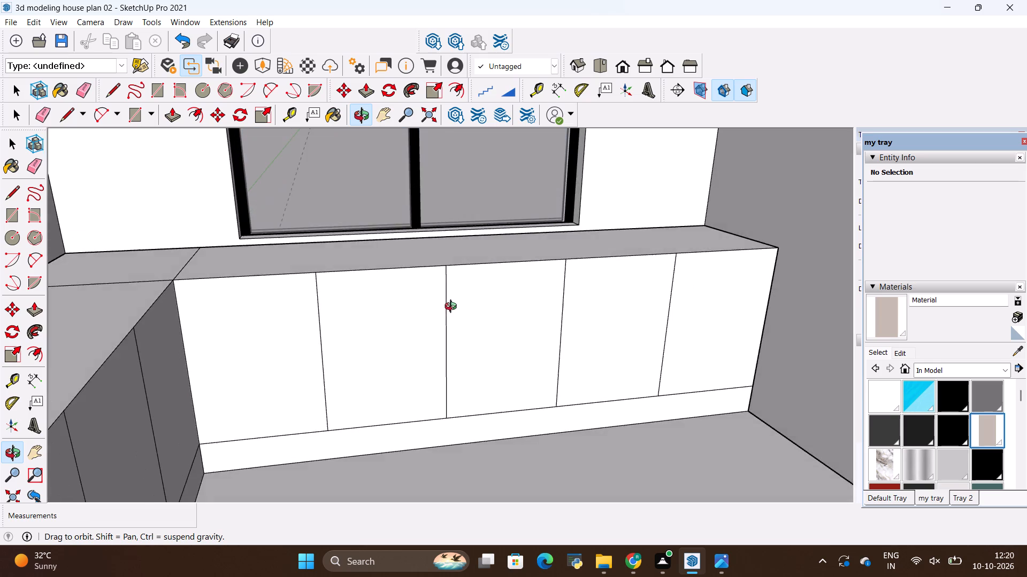
middle_click_drag(453, 308, 440, 294)
left_click(302, 318)
double_click(309, 319)
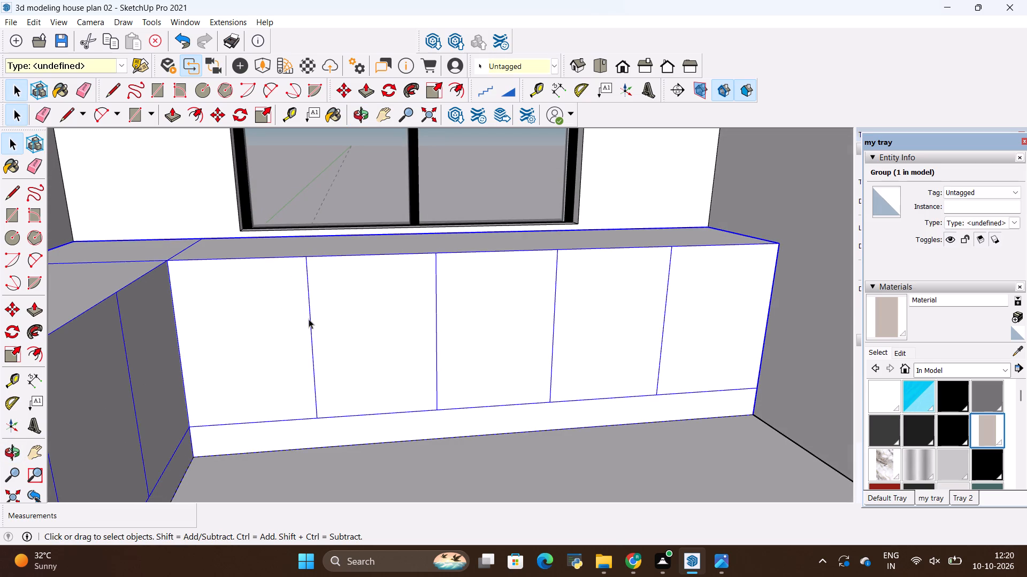
left_click(296, 322)
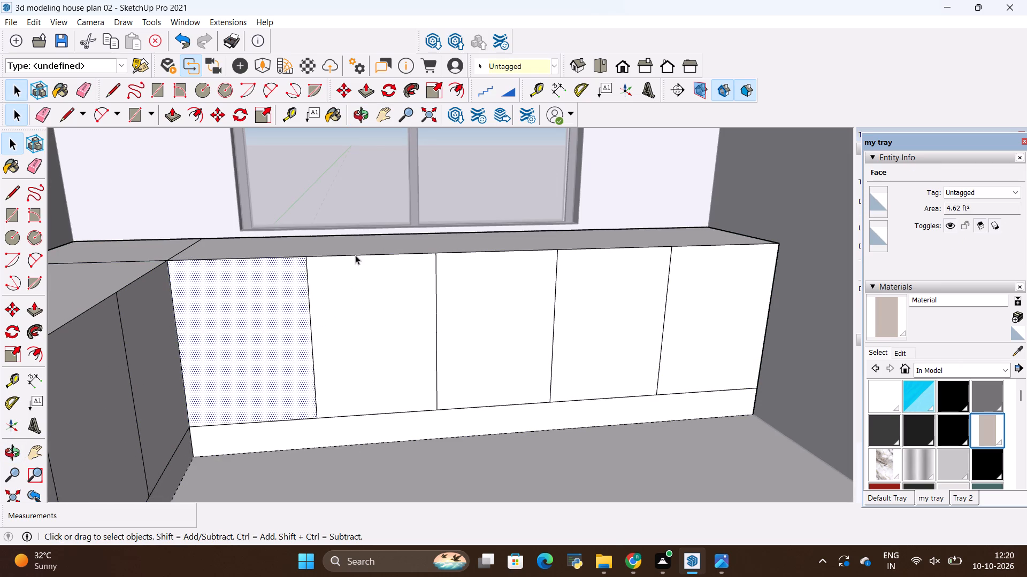
left_click(454, 93)
left_click(280, 298)
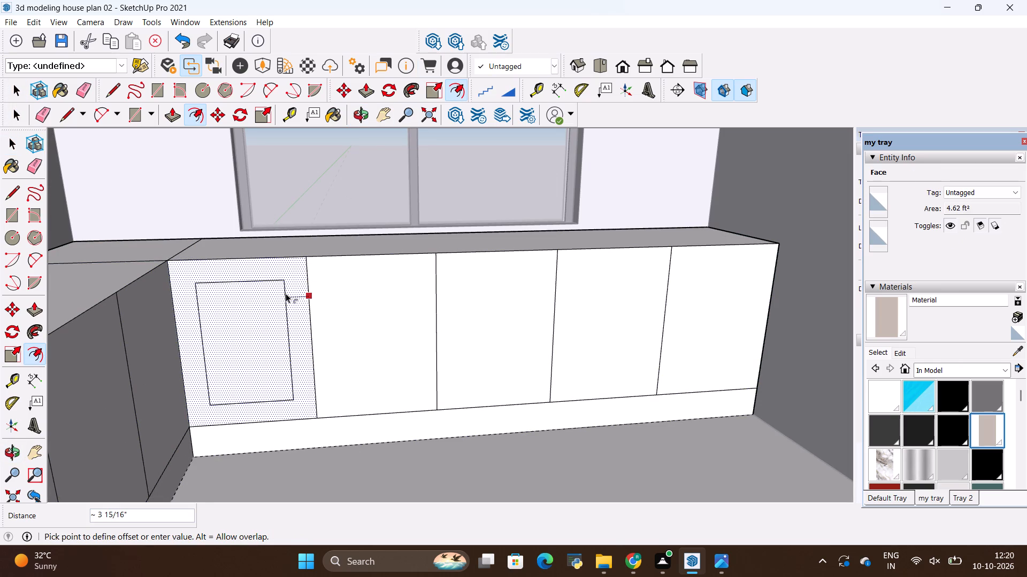
key("BackSpace")
type(".2")
key("shift+quotedbl")
key("Return")
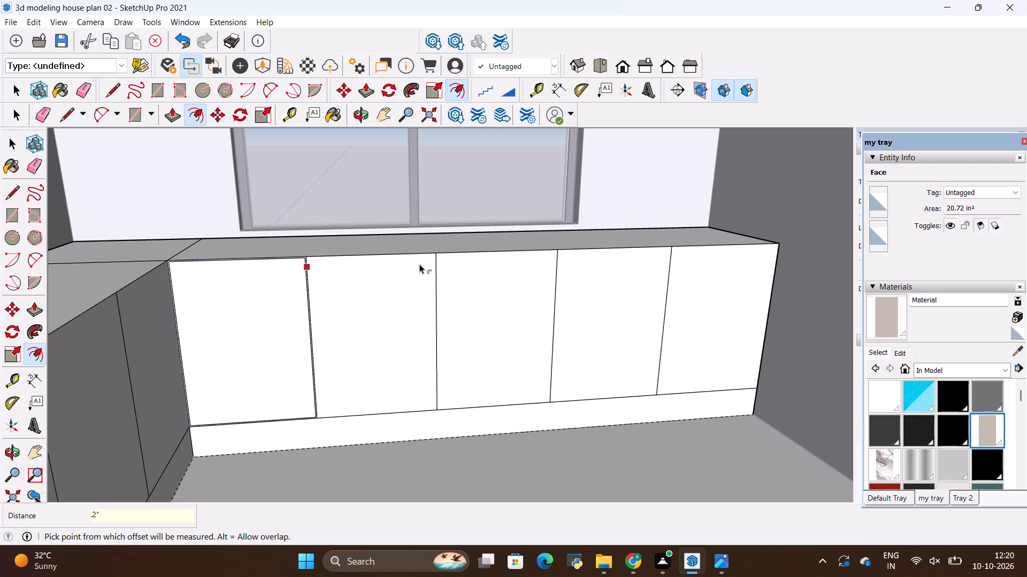
Offset the outlines of the second, third and fourth door panels below the window 0.2" inward.
key("Escape")
left_click(373, 276)
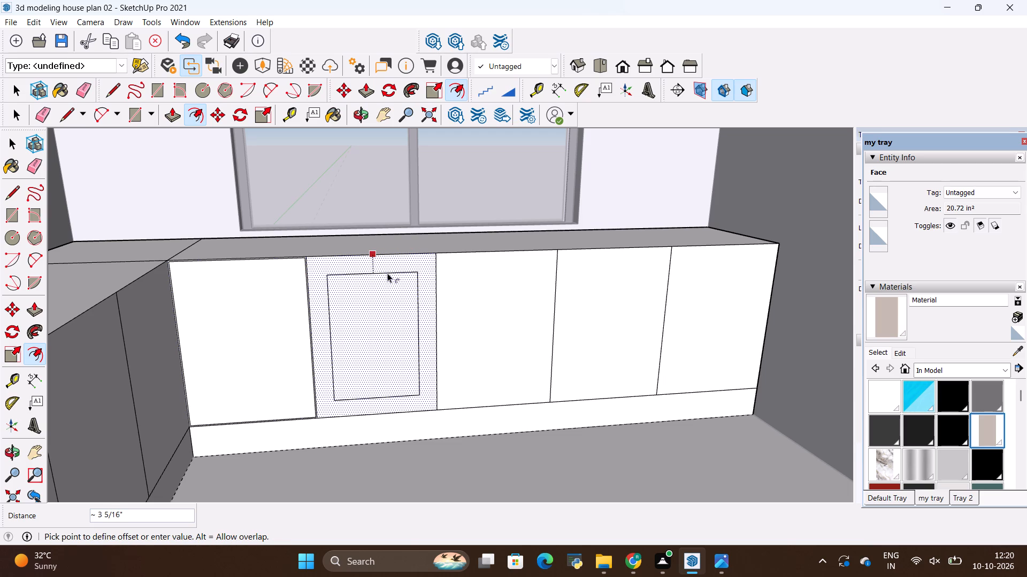
key("BackSpace")
type(".2")
key("shift+quotedbl")
key("Return")
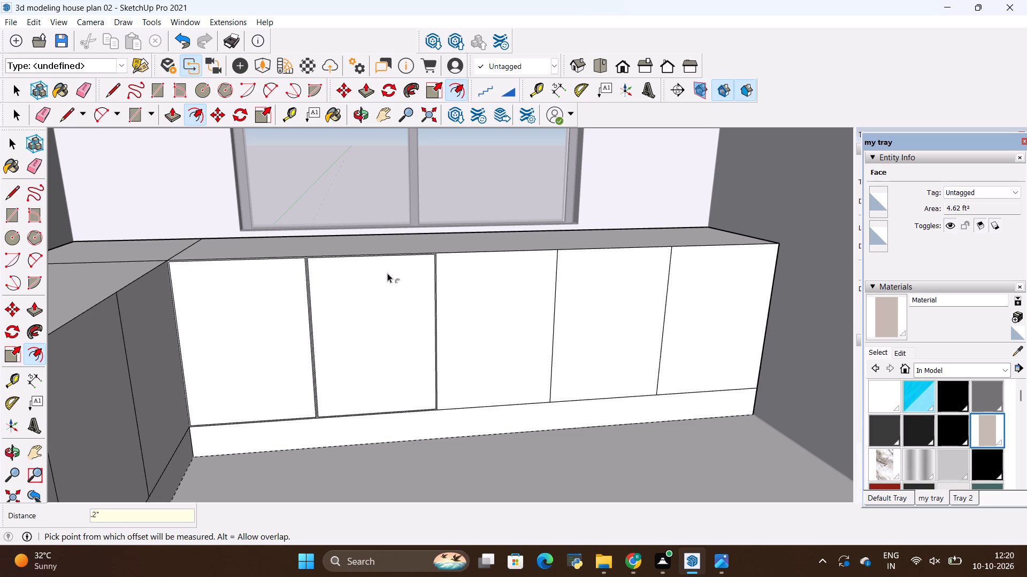
key("Escape")
left_click(500, 268)
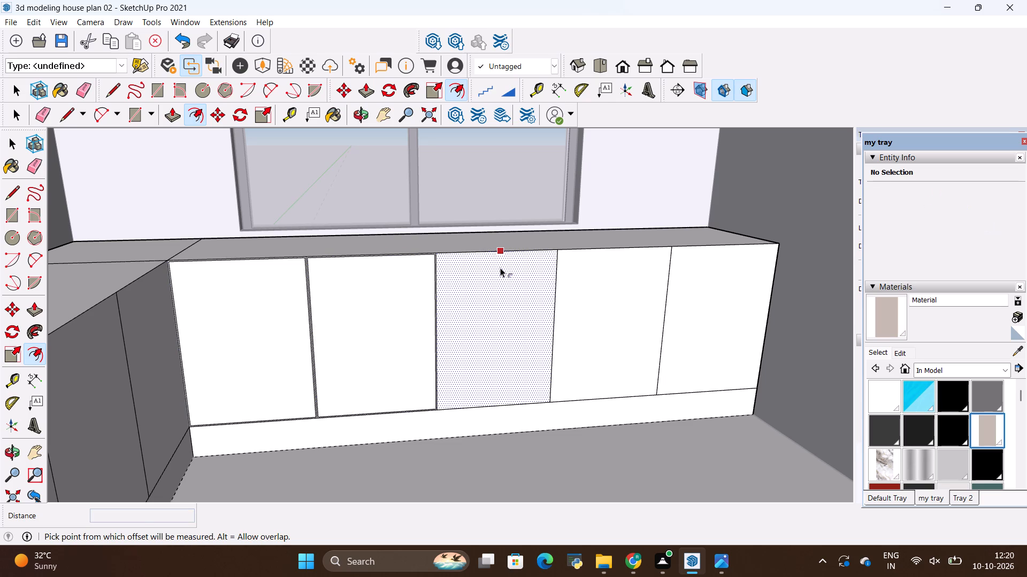
key("BackSpace")
type(".2")
key("shift+quotedbl")
key("Return")
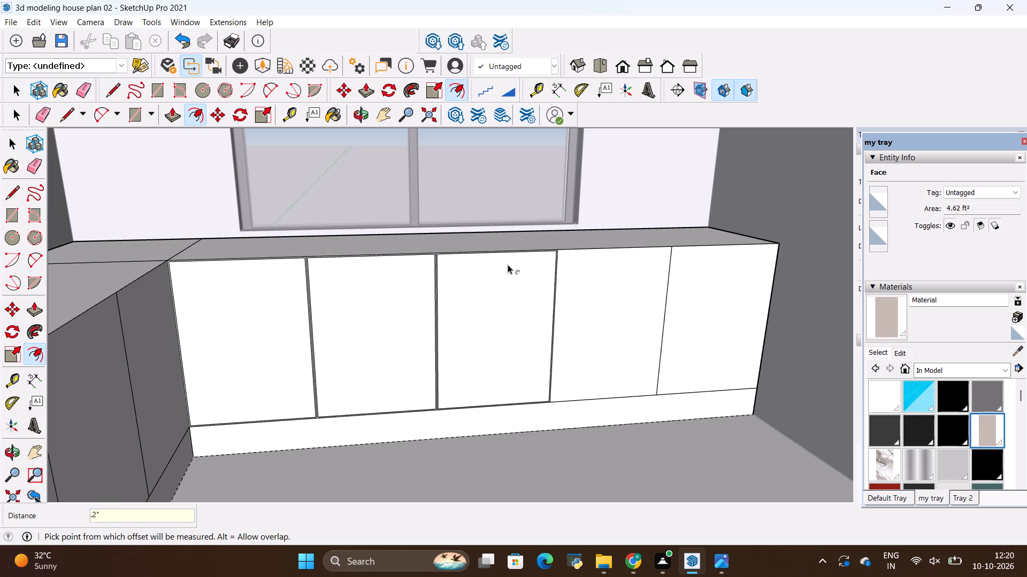
key("Escape")
left_click(594, 266)
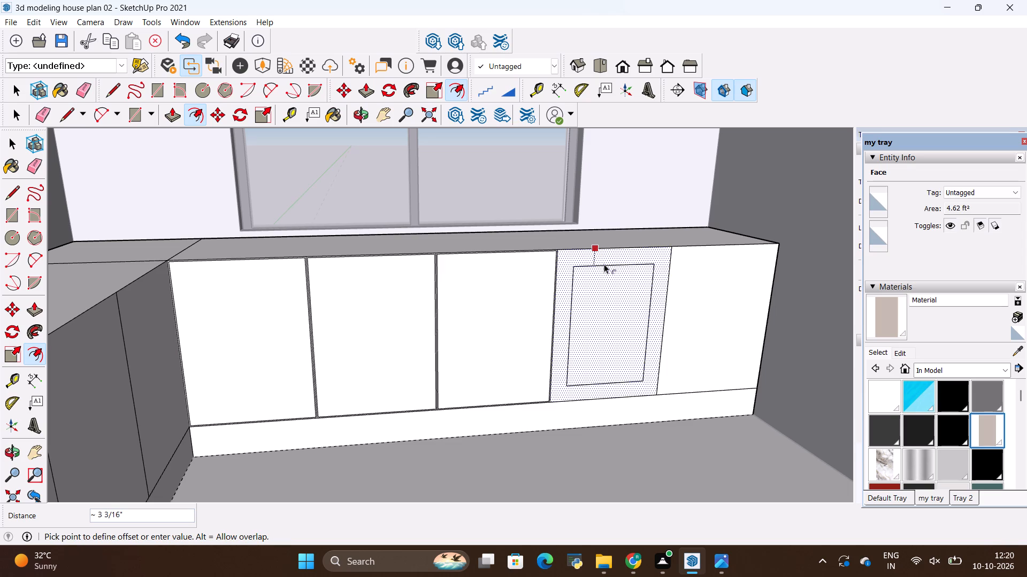
key("BackSpace")
type(".2\"")
key("Return")
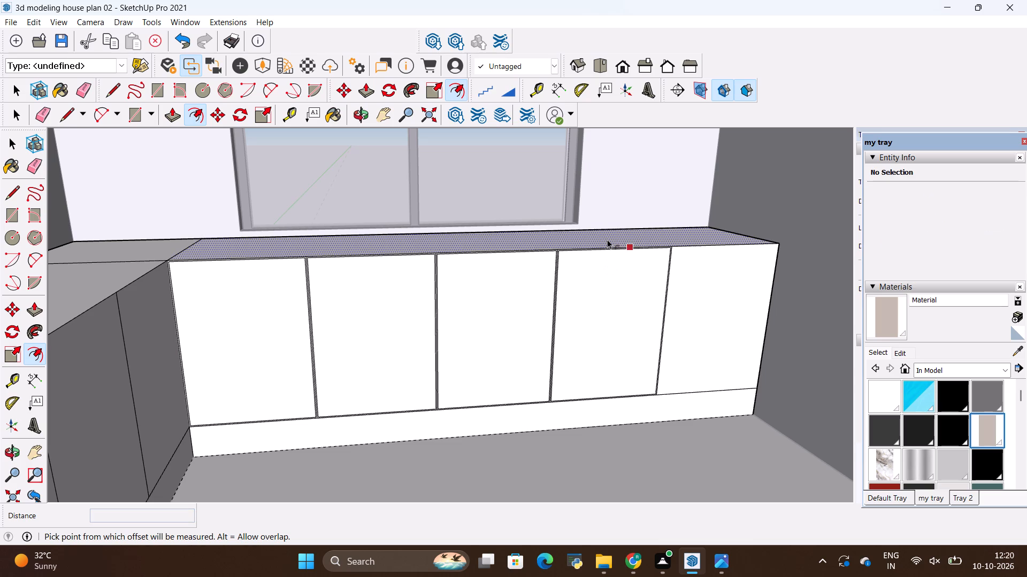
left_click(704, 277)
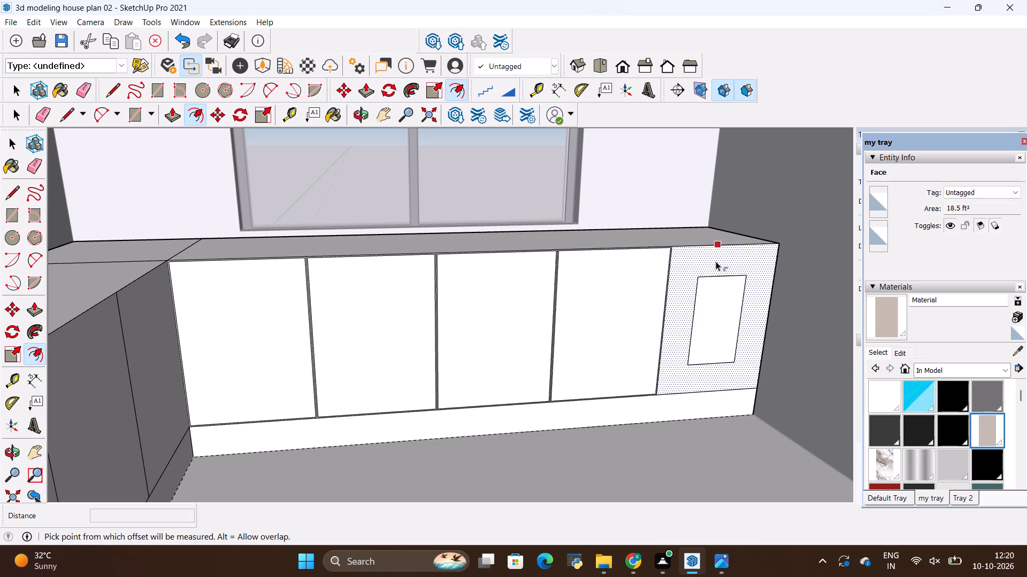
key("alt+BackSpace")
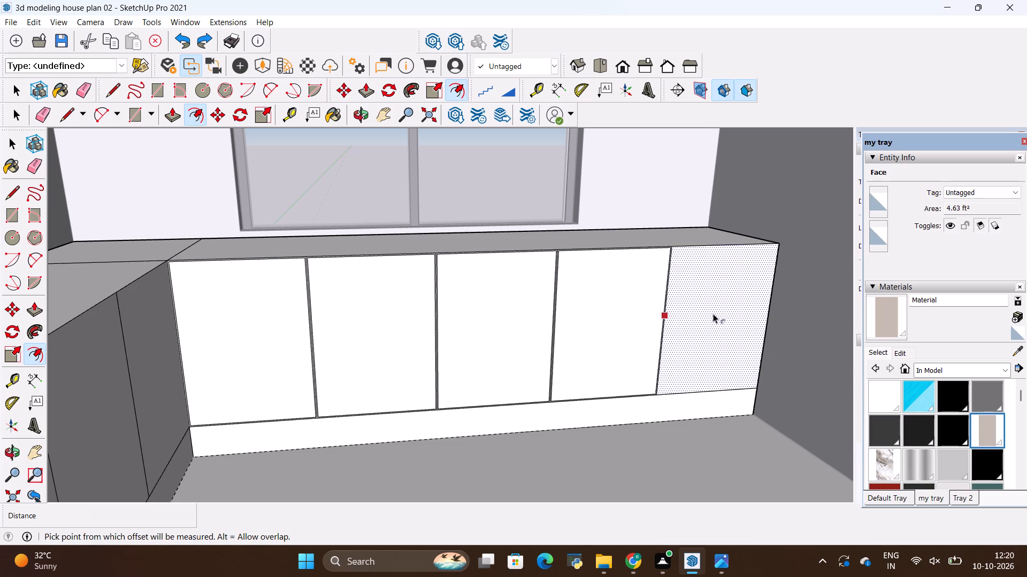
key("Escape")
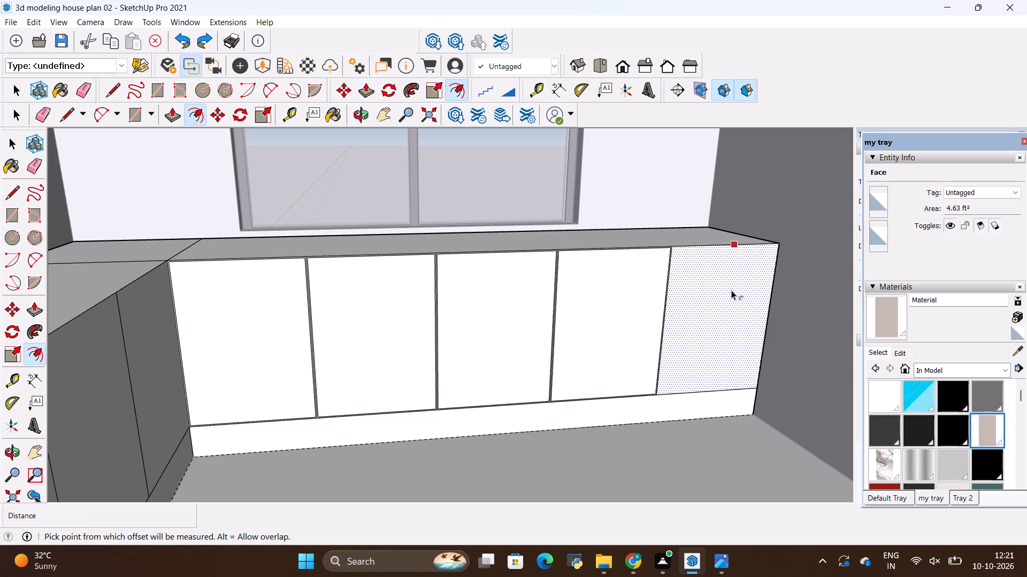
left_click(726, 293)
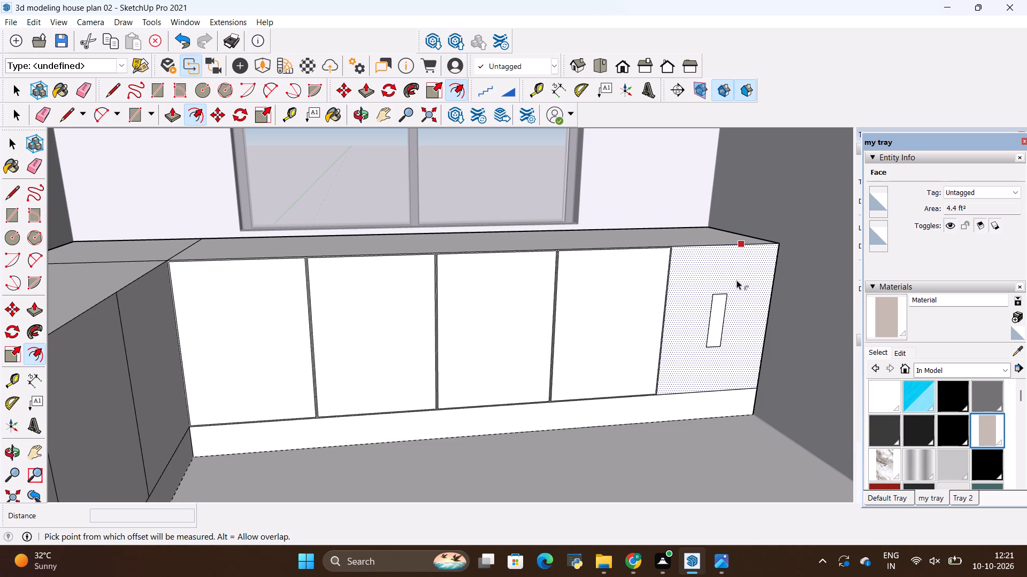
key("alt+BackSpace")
Offset the fifth door panel's outline below the window 0.2" inward and exit the counter group.
left_click(719, 301)
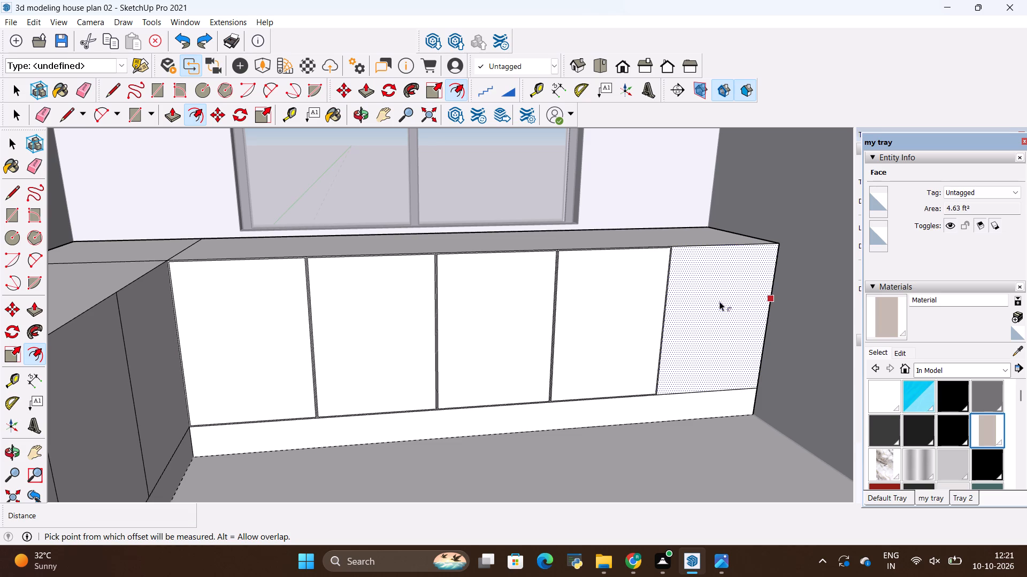
key("BackSpace")
type(".2")
key("shift+quotedbl")
key("Return")
key("space")
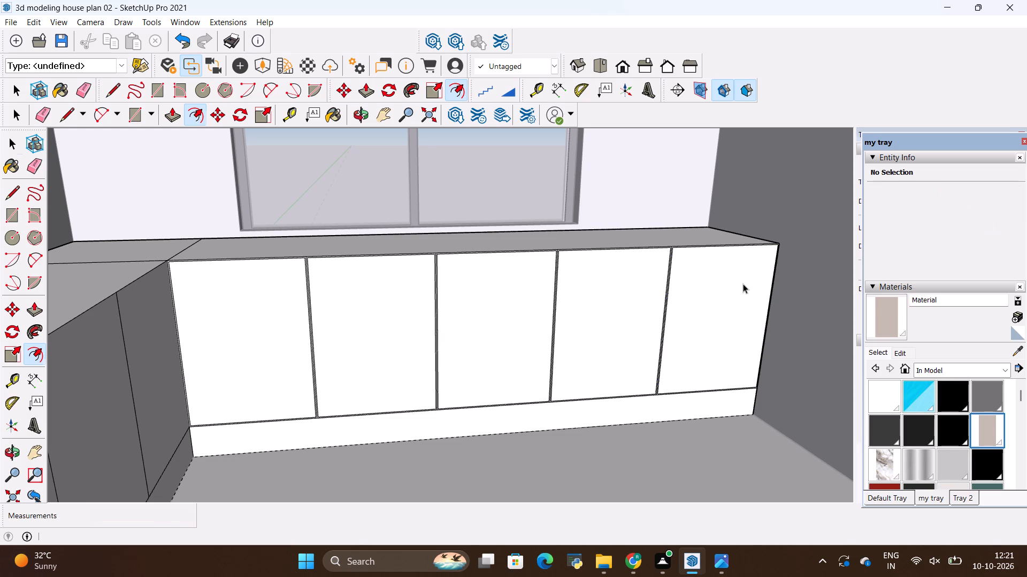
left_click(632, 197)
Open the counter group, erase the two seam lines across the countertop's L-shaped corner, and exit the group.
scroll(582, 303, "down", 6)
middle_click_drag(565, 263, 563, 355)
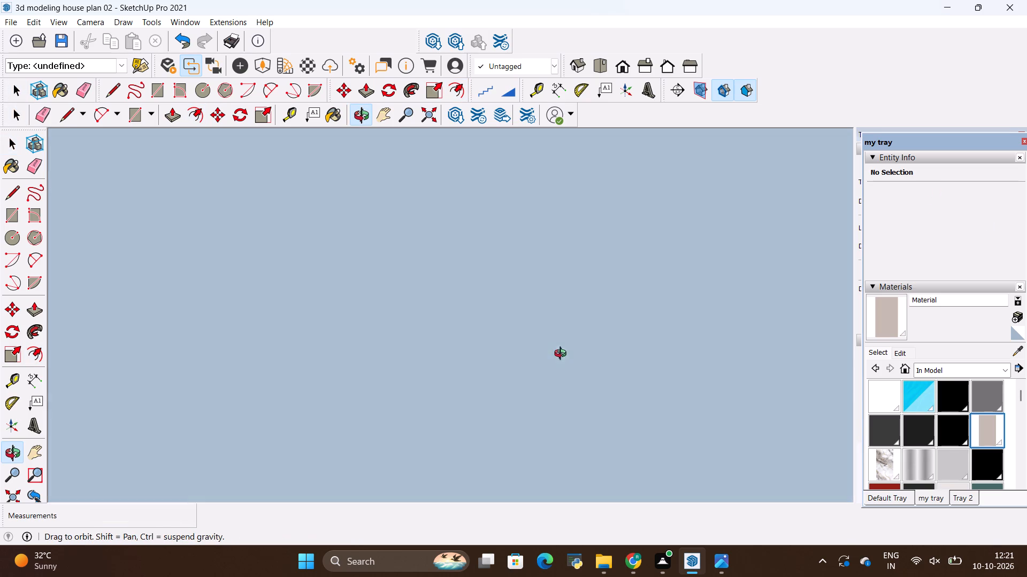
middle_click_drag(563, 355, 574, 470)
scroll(580, 413, "down", 20)
scroll(580, 413, "down", 15)
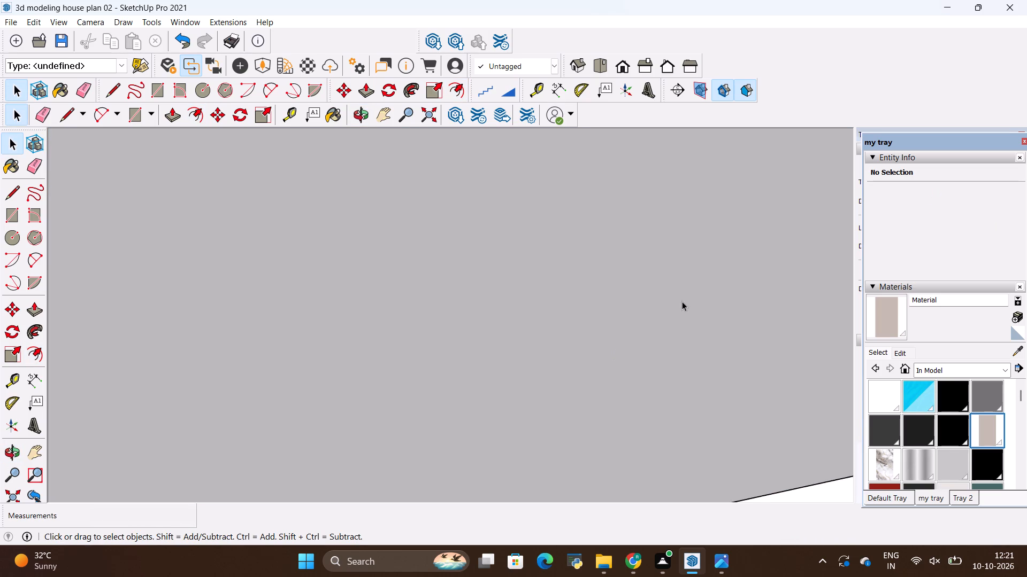
scroll(682, 301, "down", 8)
scroll(286, 300, "down", 20)
scroll(286, 300, "down", 13)
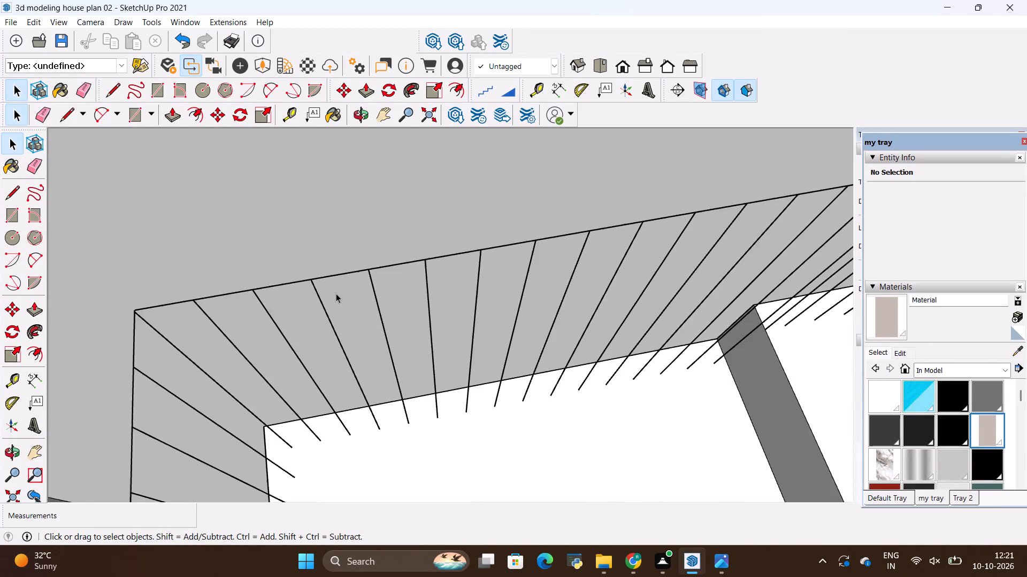
scroll(336, 293, "down", 20)
scroll(336, 293, "down", 17)
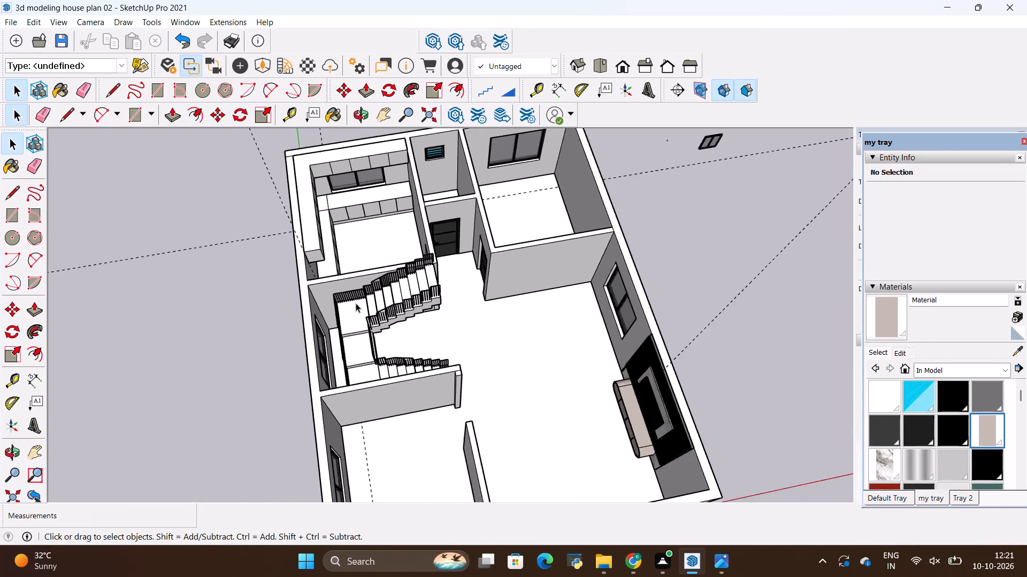
scroll(356, 303, "down", 3)
scroll(367, 182, "up", 11)
middle_click_drag(392, 293, 242, 179)
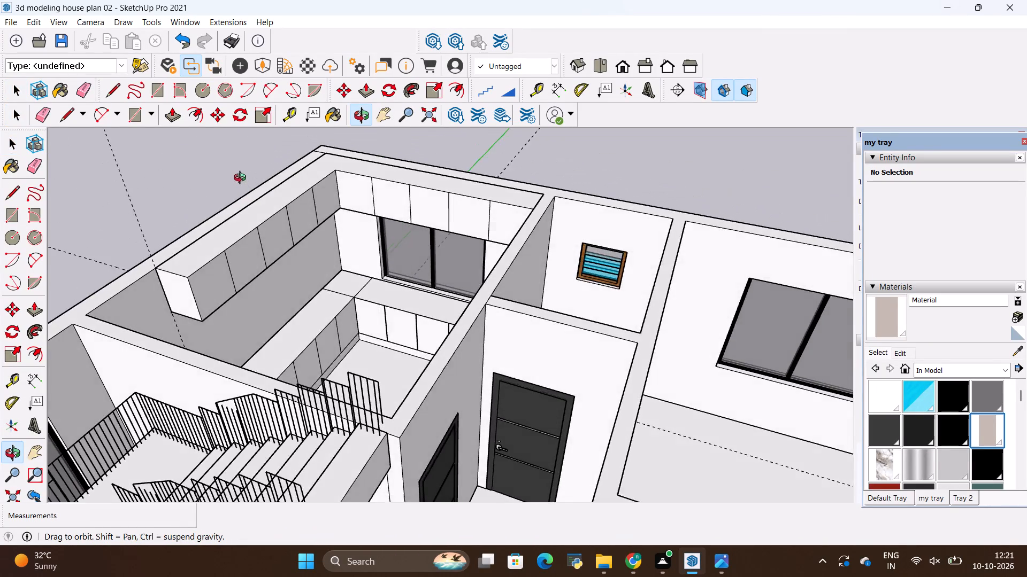
middle_click_drag(242, 179, 372, 175)
scroll(287, 299, "up", 7)
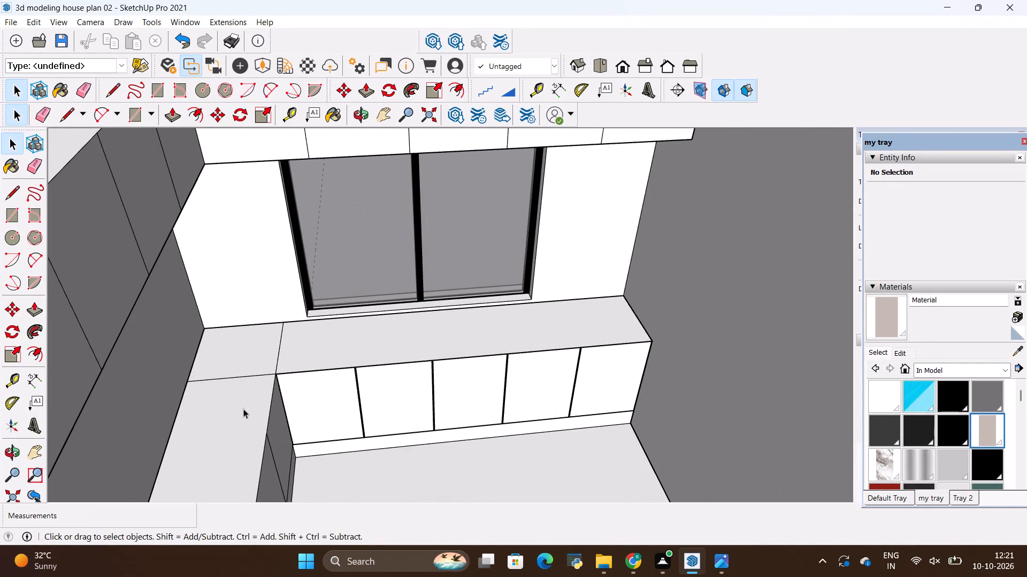
double_click(221, 403)
key("e")
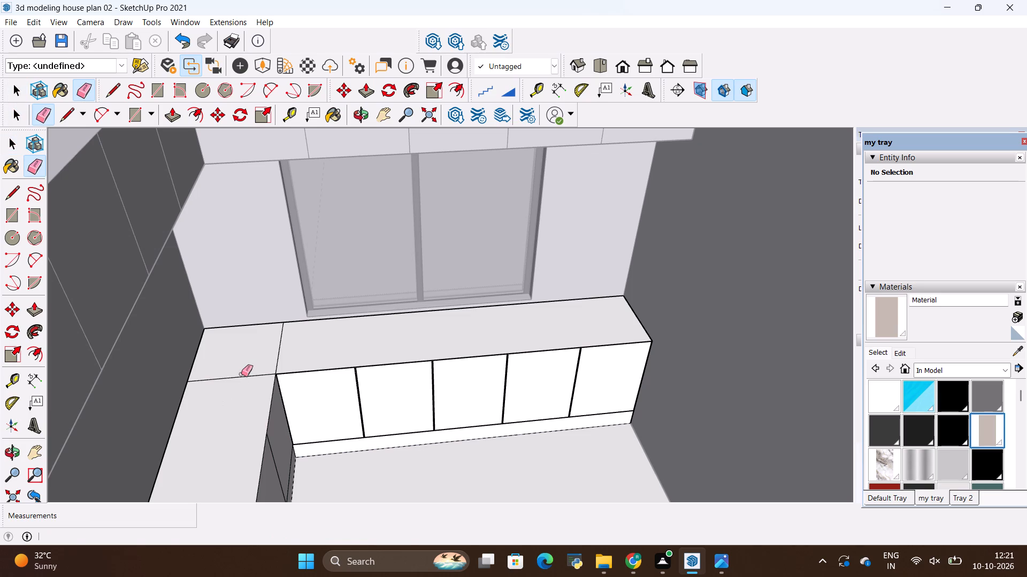
left_click(241, 374)
left_click_drag(277, 349, 287, 349)
scroll(277, 355, "down", 6)
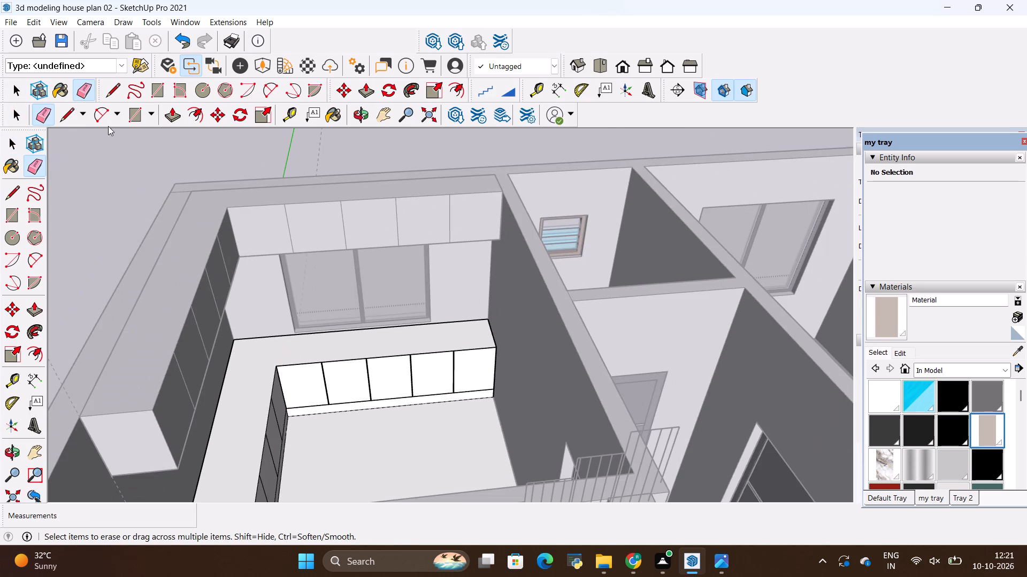
key("space")
left_click(124, 187)
Open the kitchen counter group and erase the shared divider line between the second and third door panels below the window.
scroll(220, 224, "down", 6)
scroll(332, 220, "up", 6)
scroll(233, 239, "down", 6)
middle_click_drag(359, 291, 173, 366)
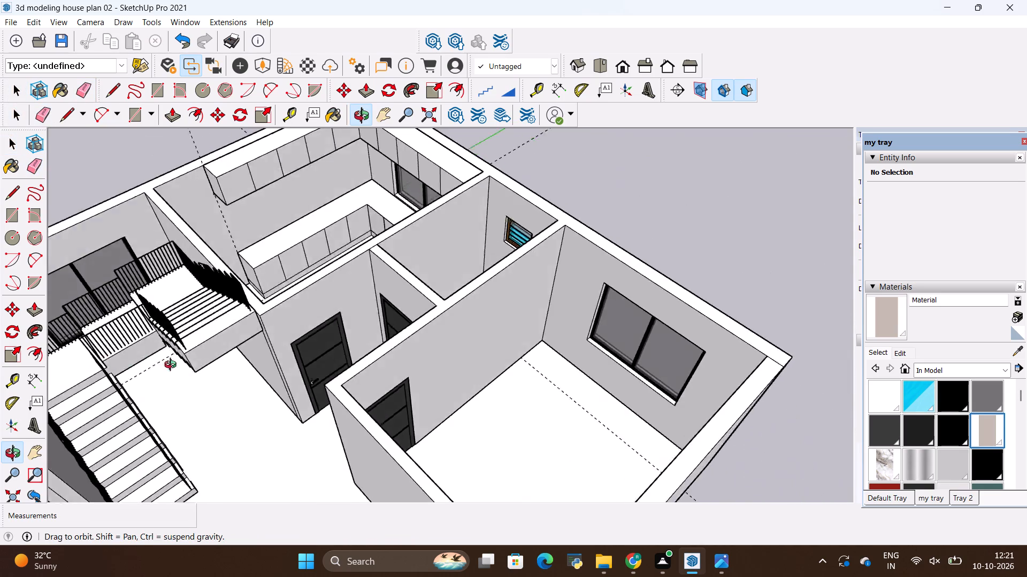
middle_click_drag(173, 366, 458, 316)
middle_click_drag(449, 318, 309, 330)
scroll(292, 201, "up", 7)
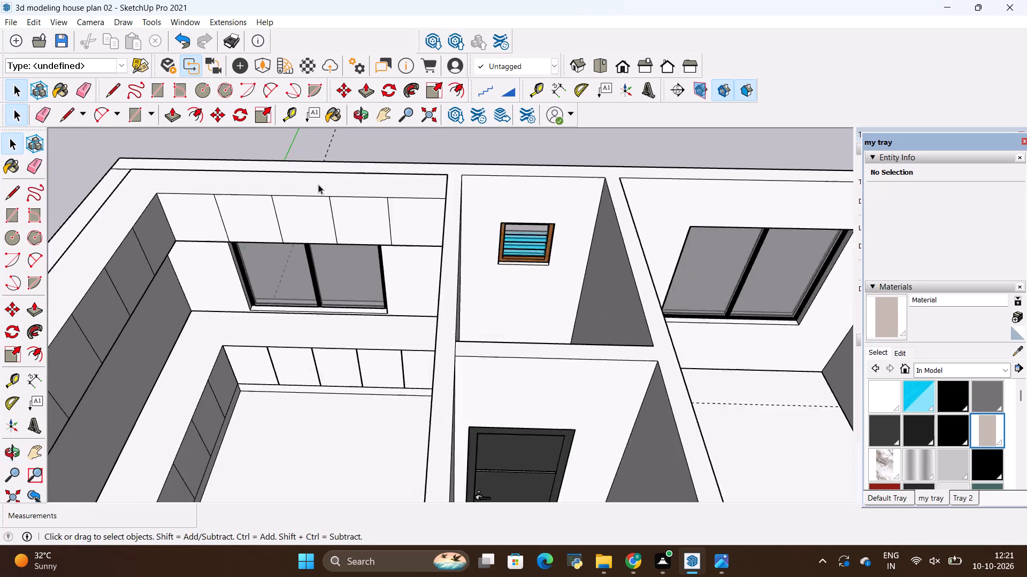
scroll(318, 184, "up", 11)
scroll(363, 264, "down", 14)
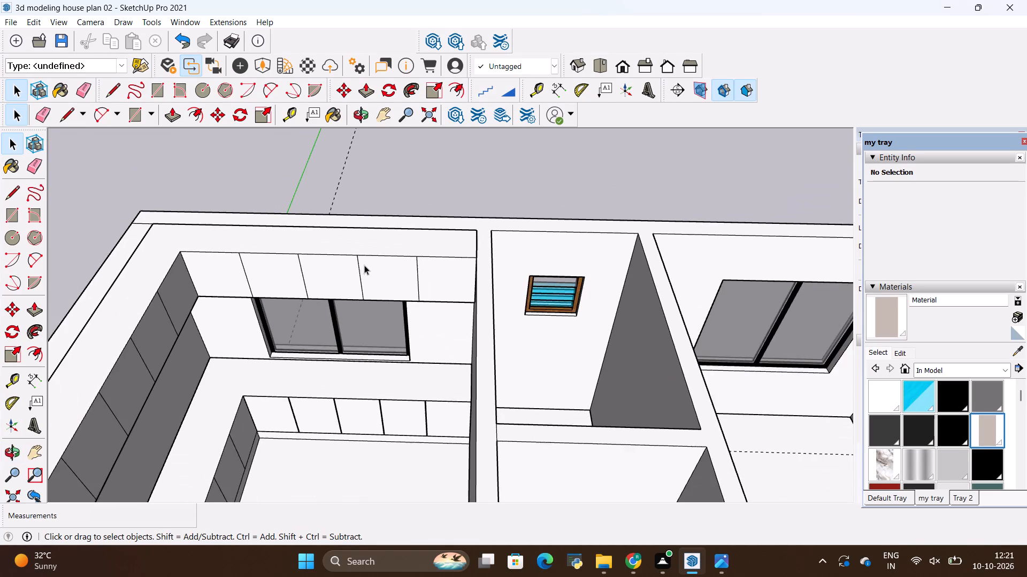
scroll(339, 419, "up", 9)
scroll(329, 370, "up", 12)
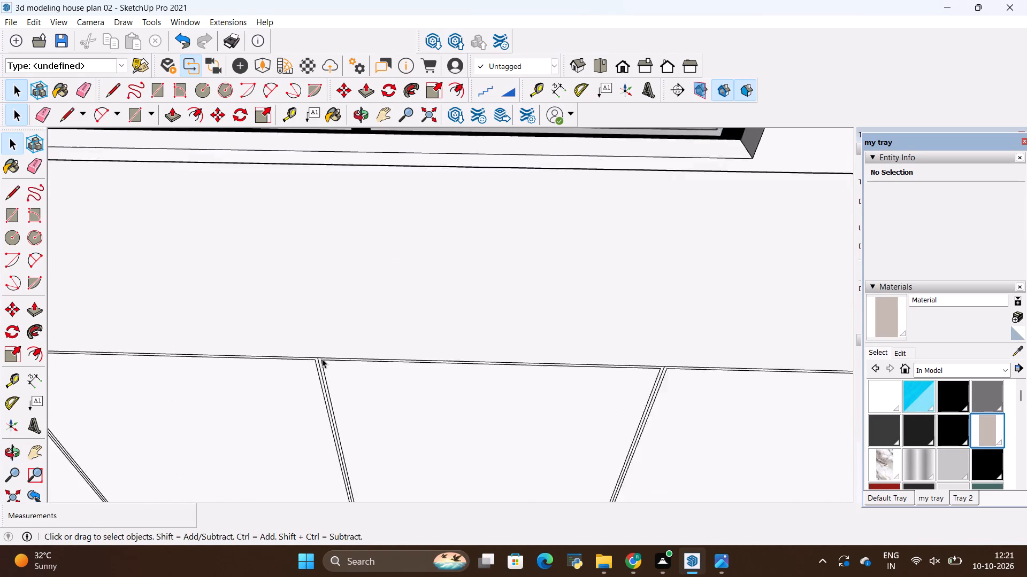
scroll(322, 358, "up", 12)
double_click(314, 360)
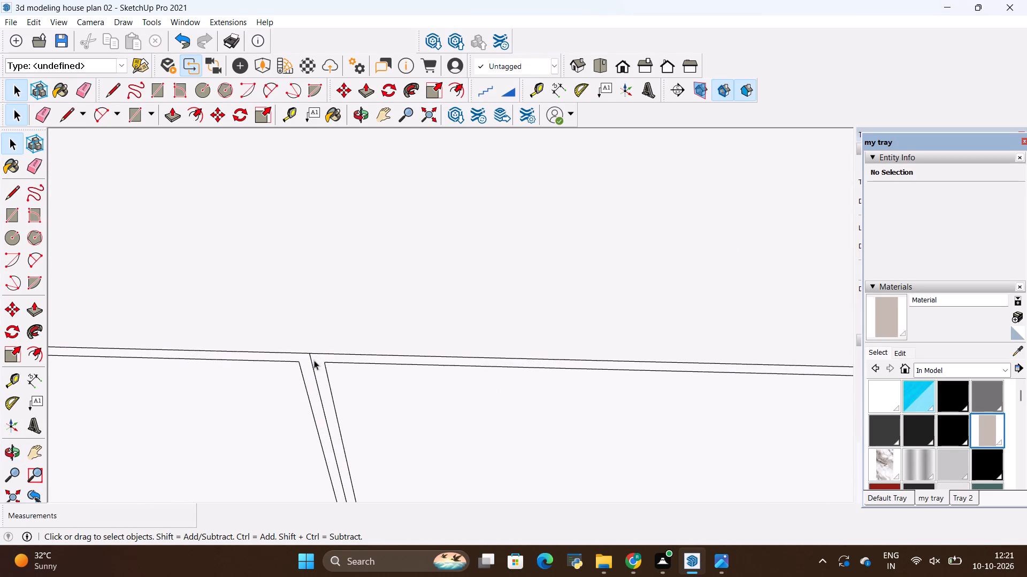
left_click(316, 363)
key("e")
left_click_drag(316, 363, 315, 363)
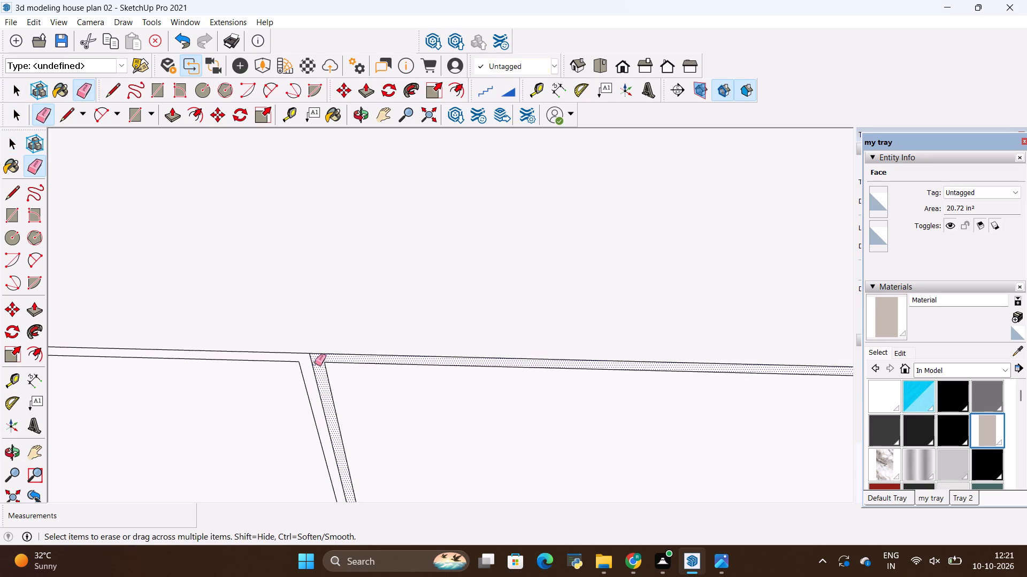
left_click_drag(315, 363, 310, 369)
Erase the three remaining shared divider lines between the door panels below the window, leaving only the offset outlines.
scroll(289, 350, "down", 20)
scroll(289, 350, "down", 3)
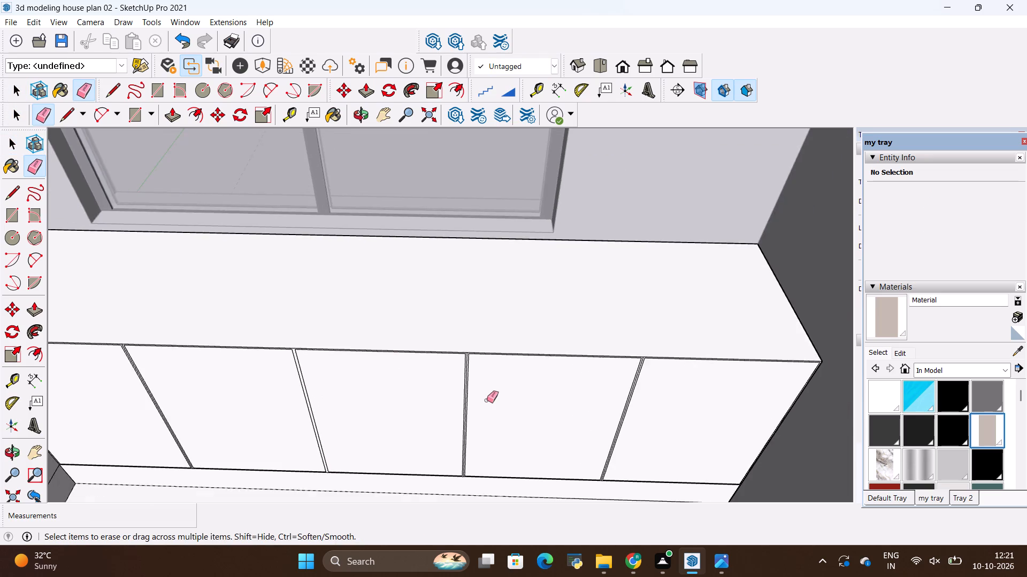
scroll(487, 400, "up", 2)
scroll(454, 357, "up", 18)
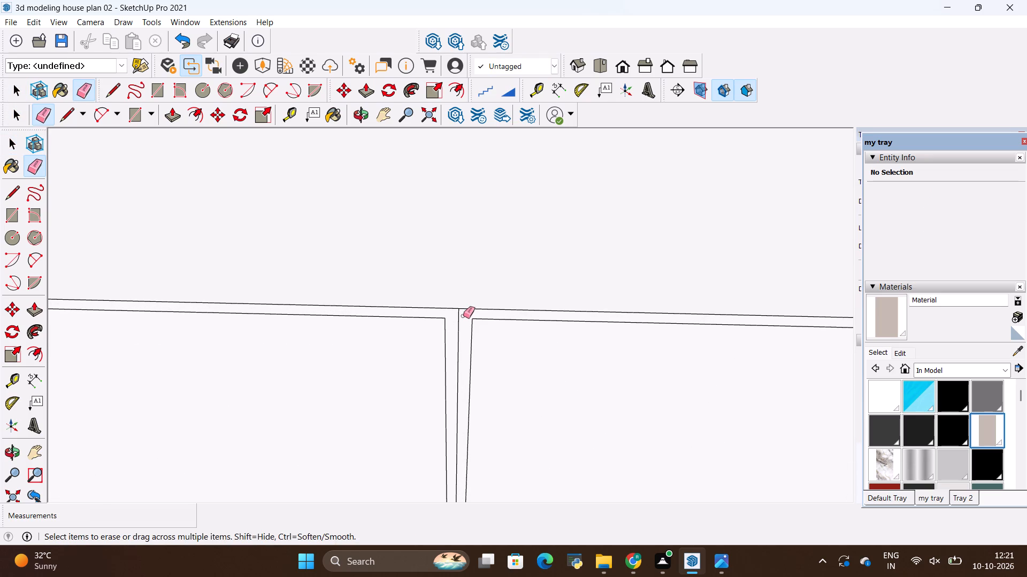
left_click_drag(463, 316, 460, 324)
left_click_drag(460, 324, 458, 330)
scroll(444, 329, "down", 12)
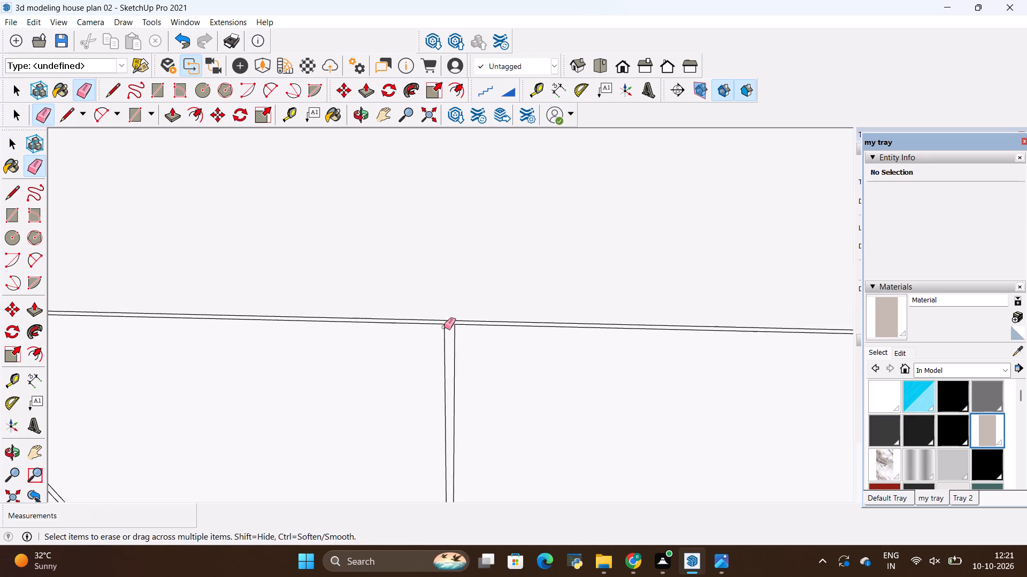
scroll(444, 327, "down", 9)
scroll(704, 338, "up", 15)
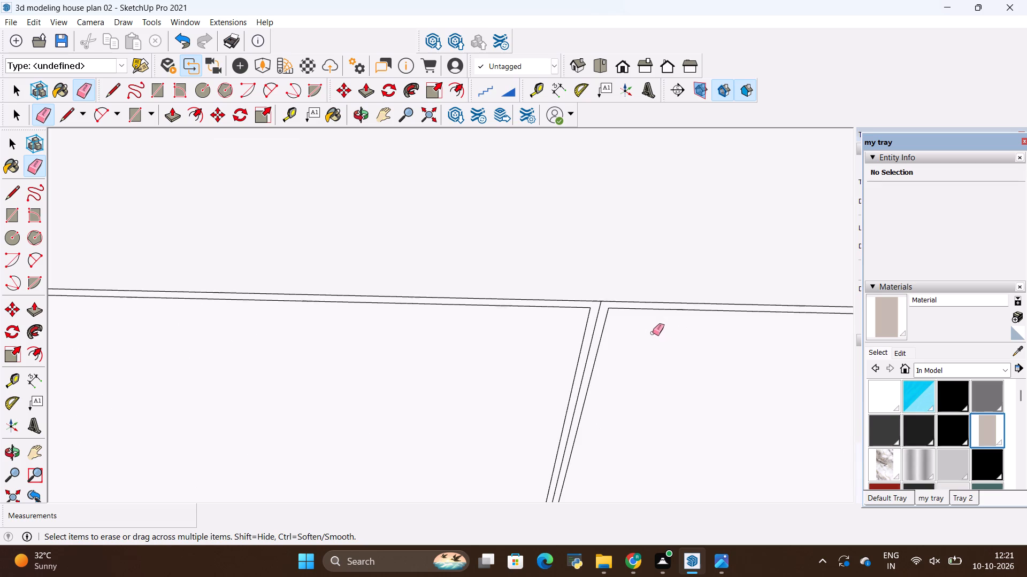
scroll(641, 331, "up", 3)
scroll(580, 318, "up", 4)
left_click_drag(583, 318, 565, 325)
scroll(583, 331, "down", 16)
scroll(657, 321, "up", 1)
scroll(657, 321, "down", 20)
scroll(657, 321, "down", 2)
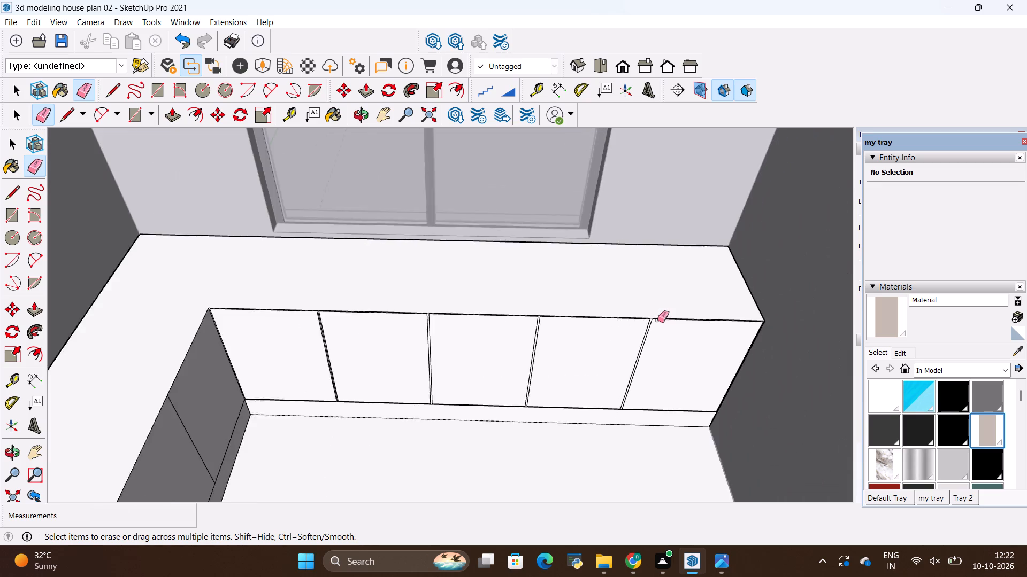
scroll(385, 339, "up", 20)
scroll(385, 339, "up", 6)
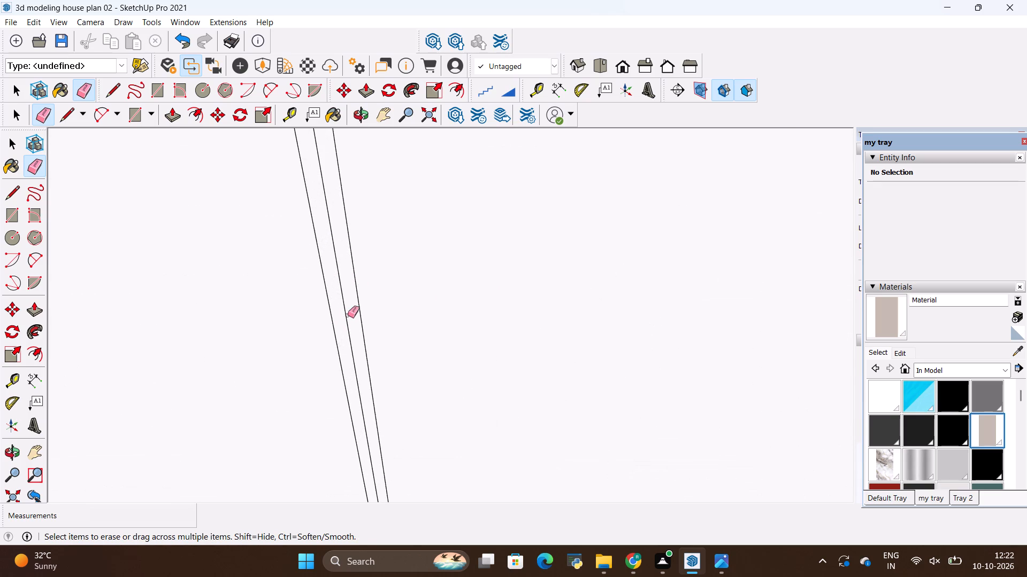
scroll(348, 315, "up", 4)
left_click_drag(348, 315, 344, 321)
Offset the outline of the door panel at the free end of the counter's other run 0.2" inward.
scroll(408, 353, "down", 19)
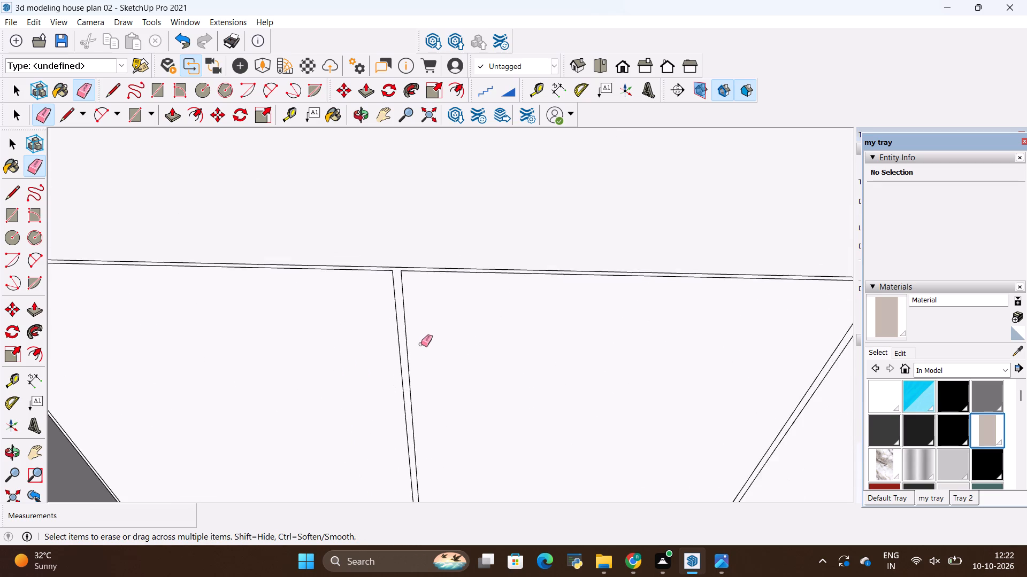
scroll(421, 344, "down", 20)
scroll(421, 344, "down", 3)
middle_click_drag(451, 402, 283, 441)
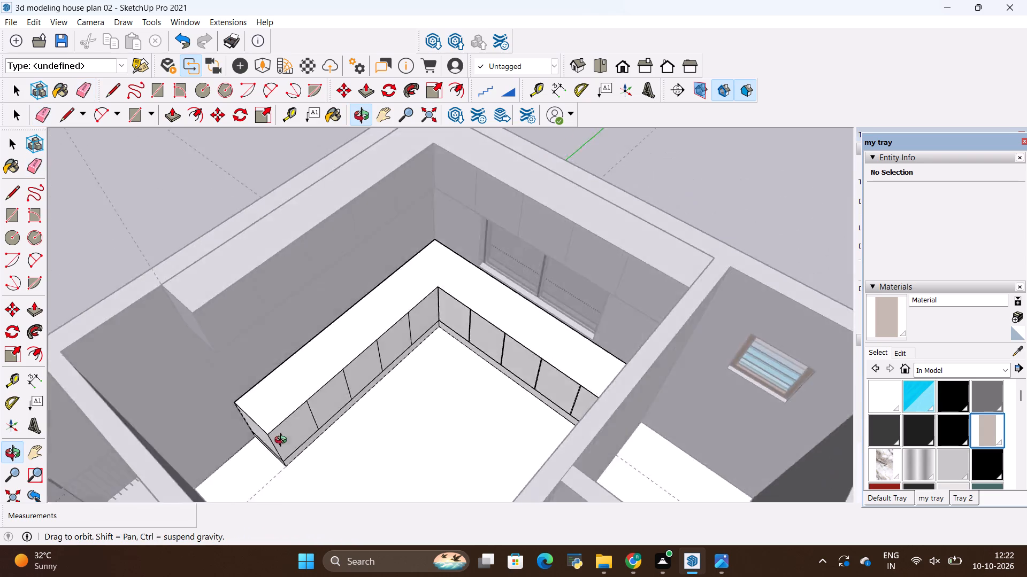
middle_click_drag(283, 441, 153, 391)
scroll(164, 391, "down", 1)
scroll(281, 391, "up", 17)
key("space")
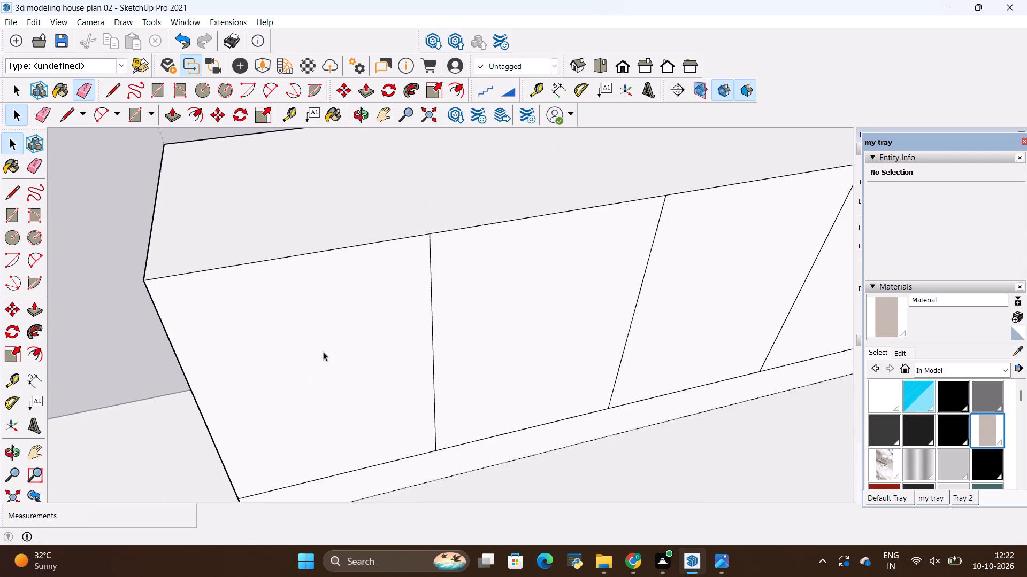
key("space")
left_click(394, 287)
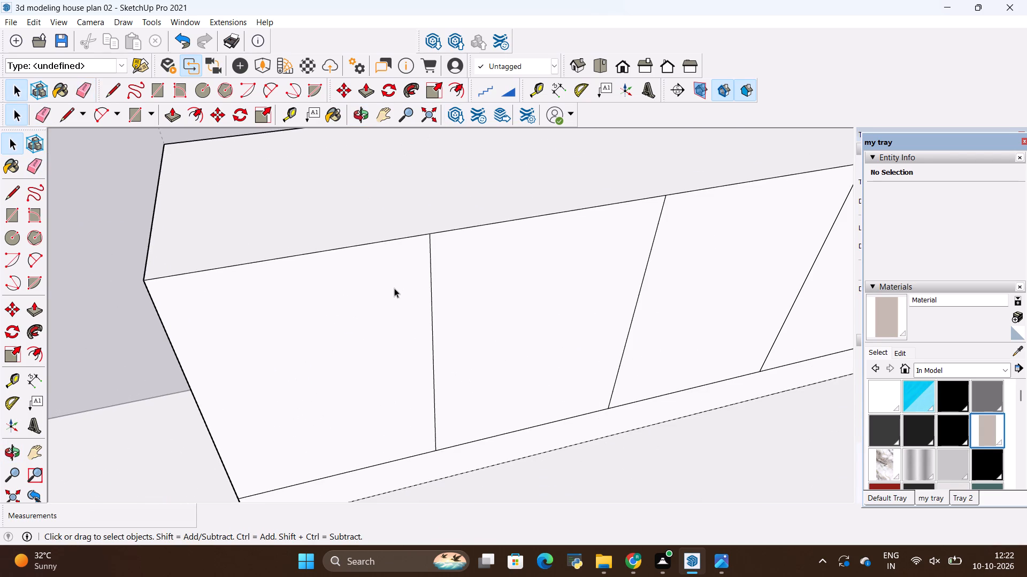
left_click(451, 90)
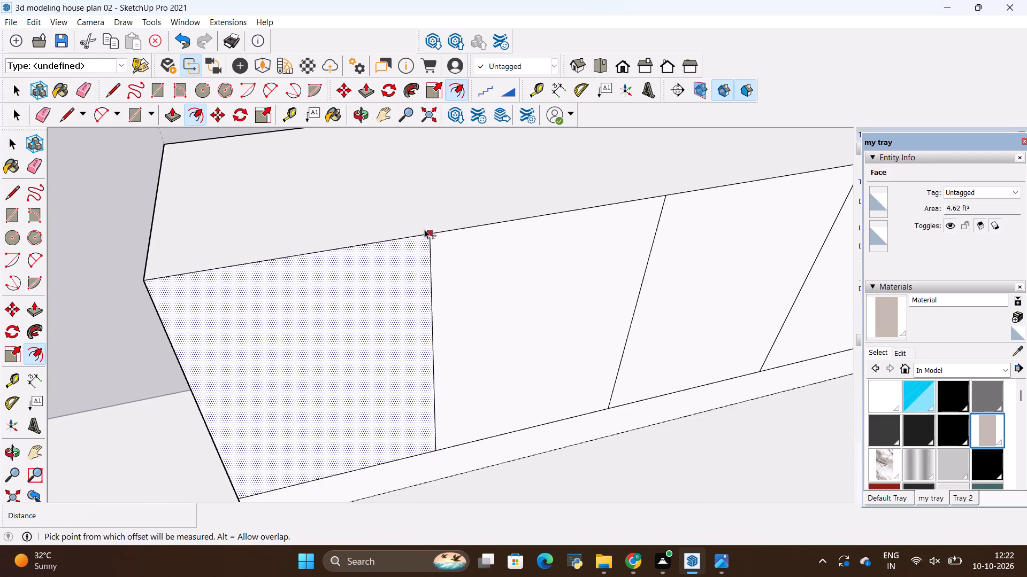
left_click(393, 329)
key("BackSpace")
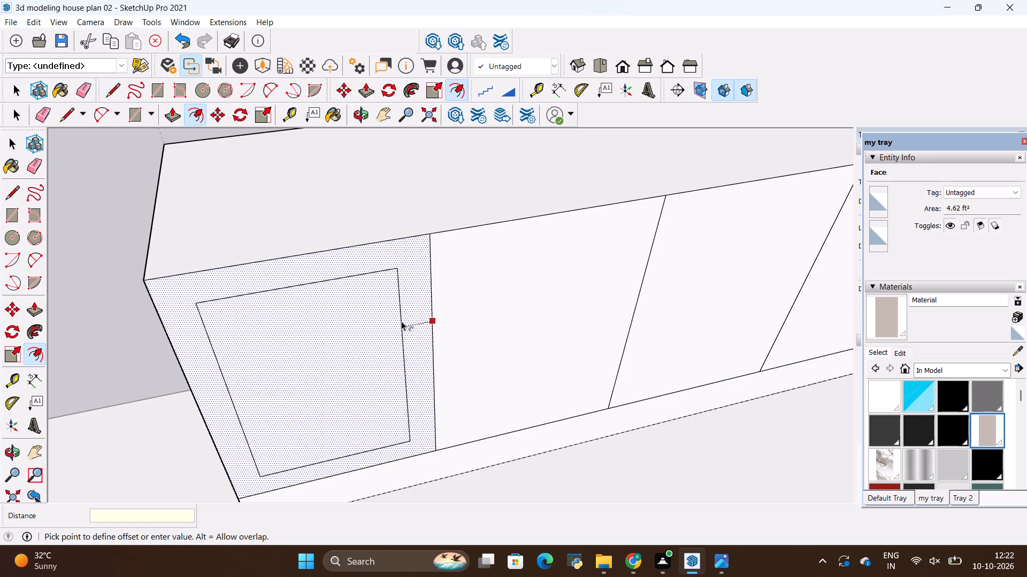
type(".2")
key("shift+quotedbl")
key("Return")
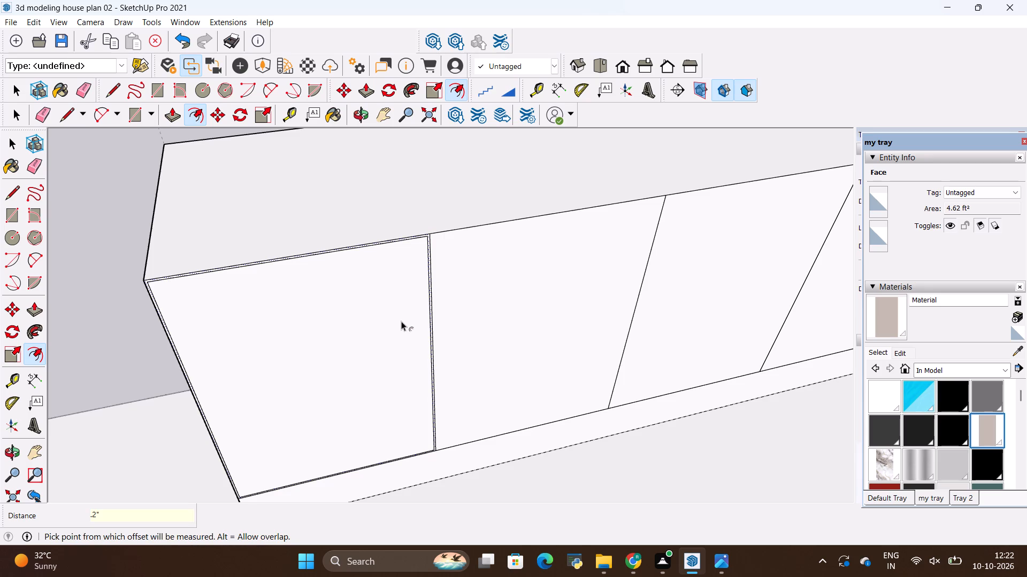
key("Escape")
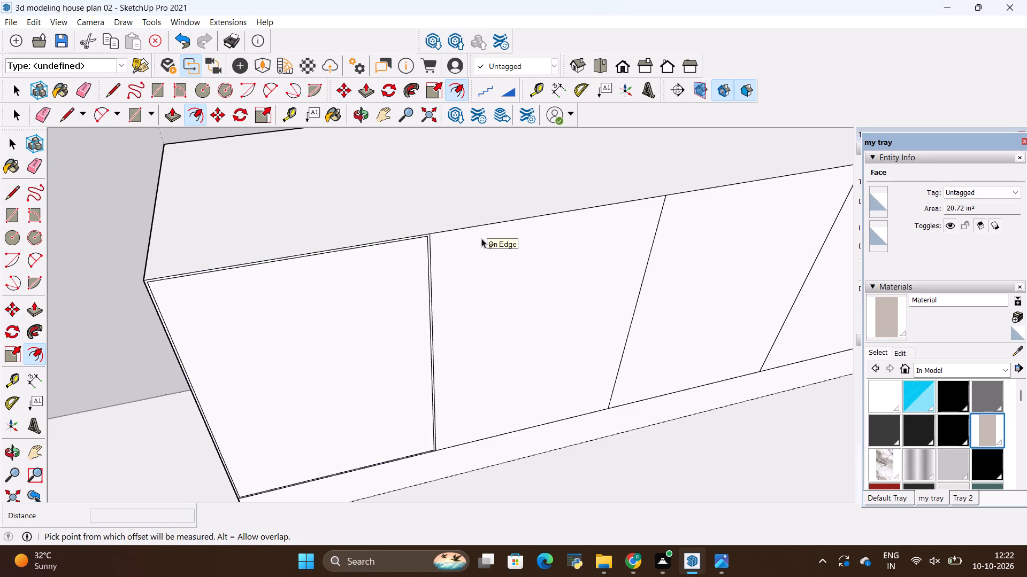
Offset the outlines of the second and third door panels from that run's free end 0.2" inward.
left_click(477, 262)
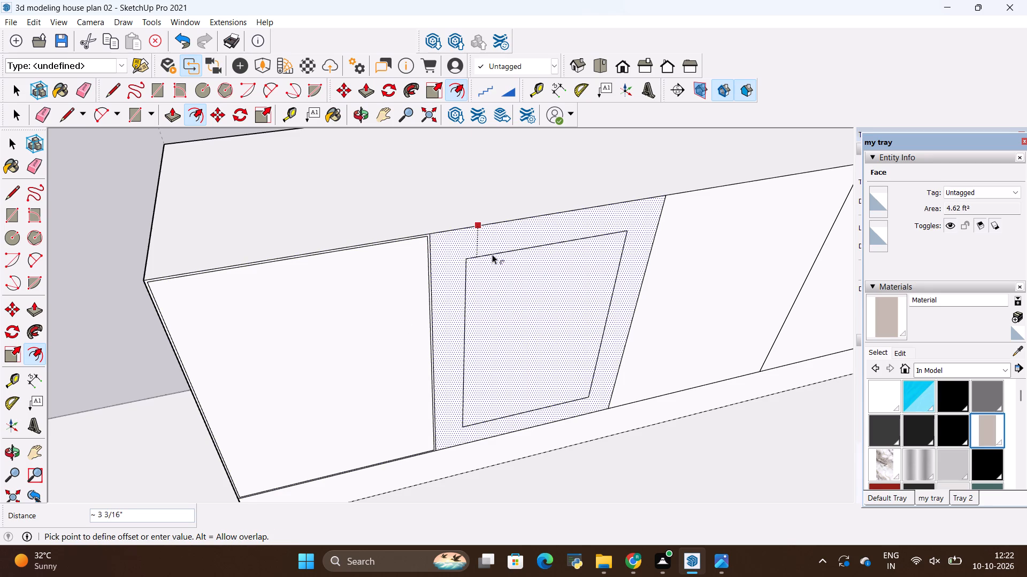
key("BackSpace")
type(".2")
key("shift+quotedbl")
key("Return")
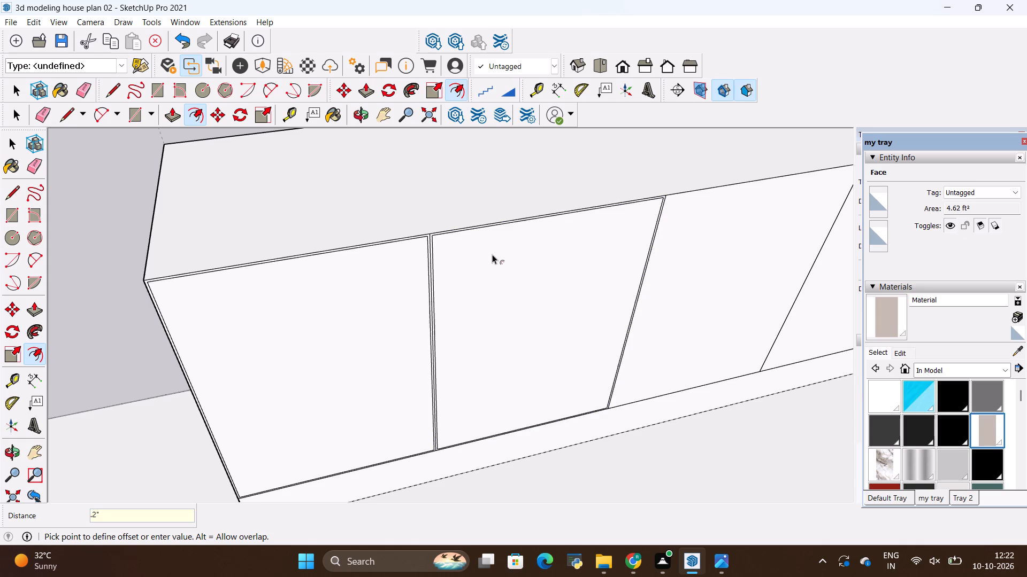
left_click(724, 207)
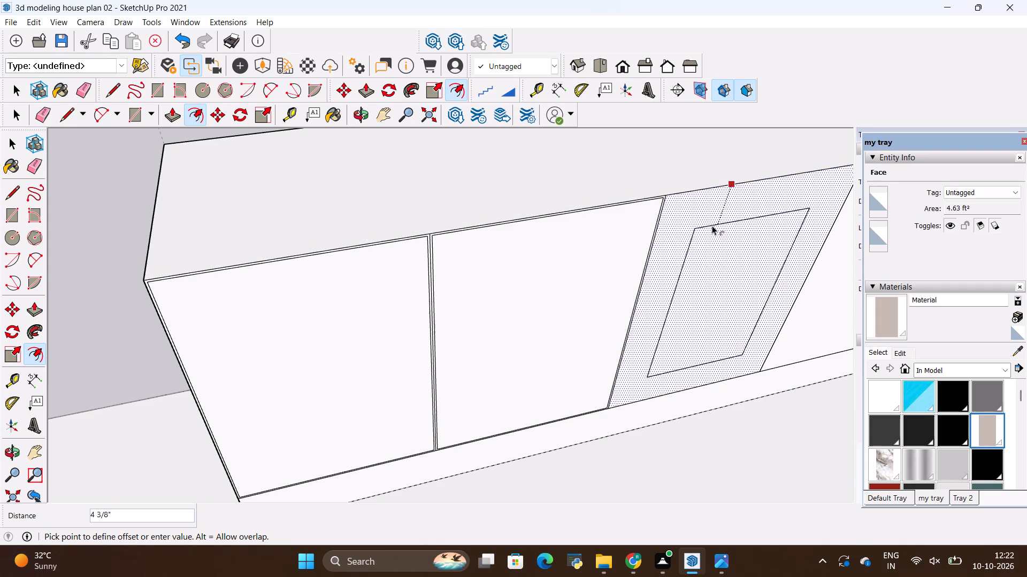
key("BackSpace")
type(".2")
key("shift+quotedbl")
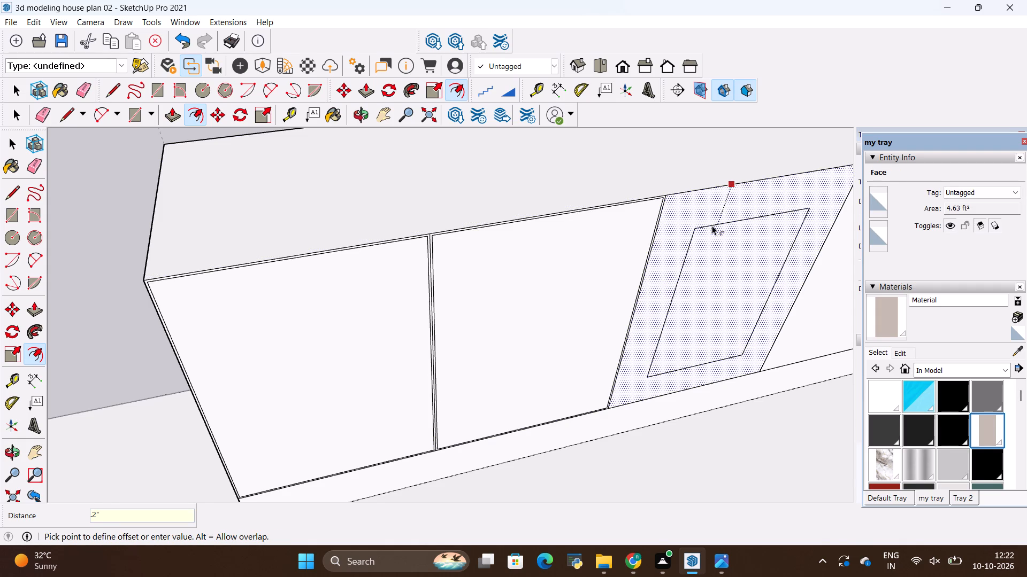
key("Return")
Offset the outlines of the run's last two door panels, up to the inner corner, 0.2" inward.
scroll(429, 243, "down", 9)
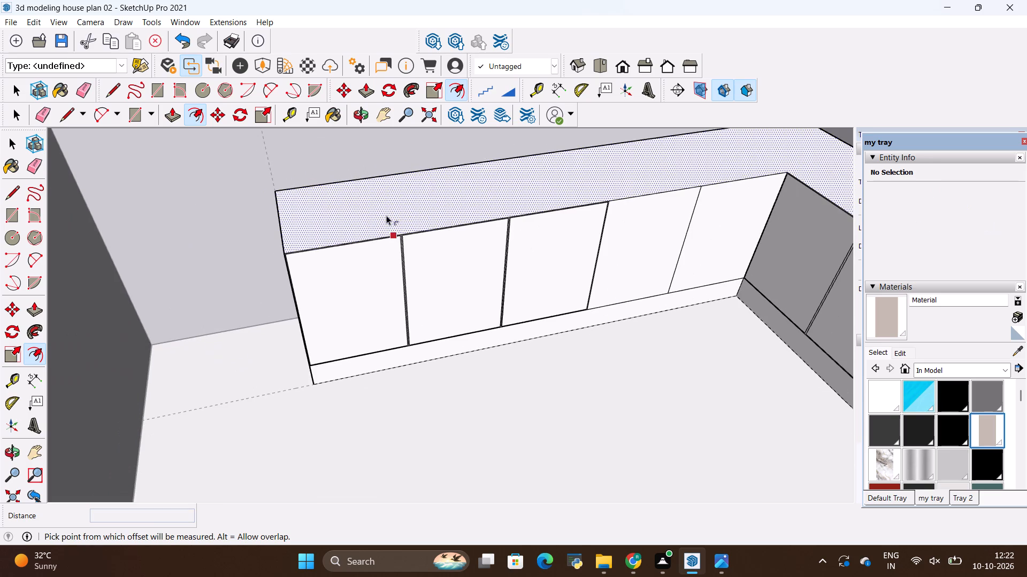
scroll(820, 181, "up", 7)
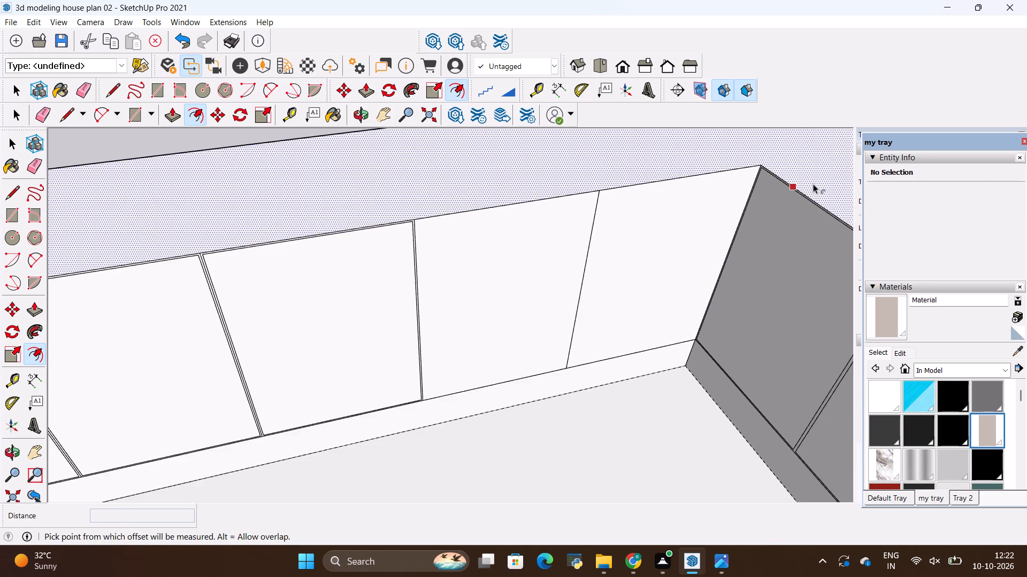
scroll(813, 184, "up", 3)
left_click(477, 237)
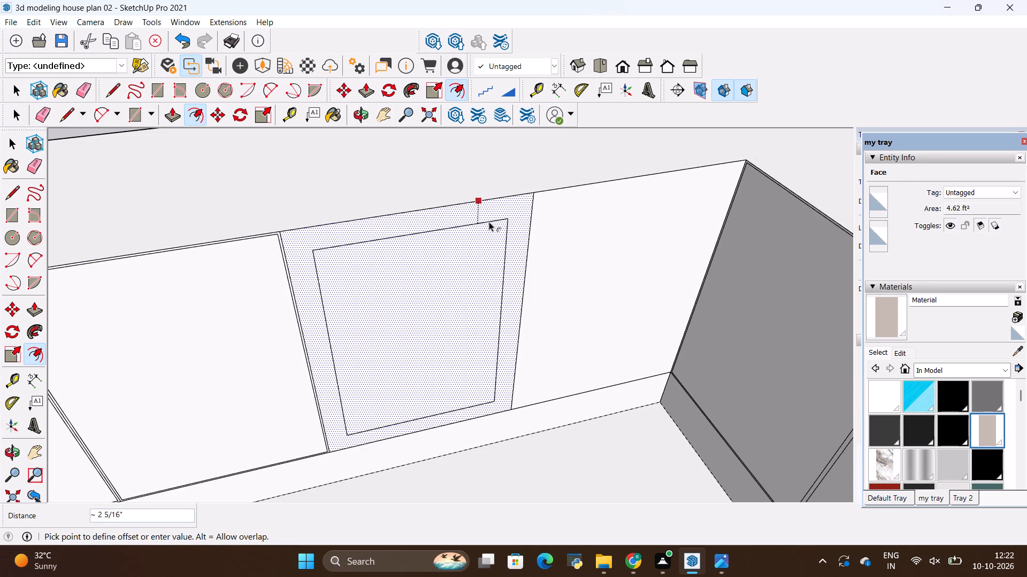
key("BackSpace")
type(".2")
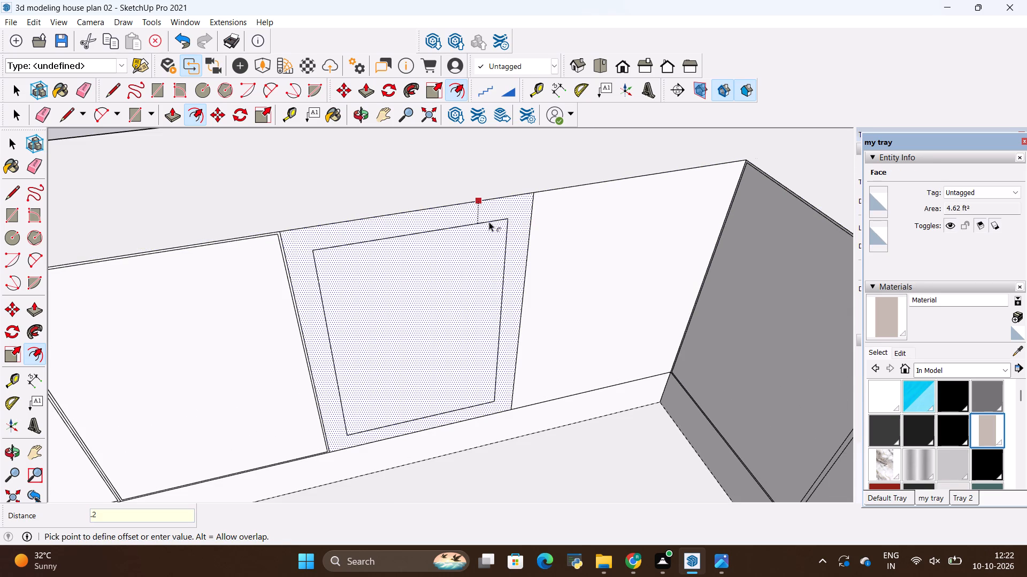
key("shift+quotedbl")
key("Return")
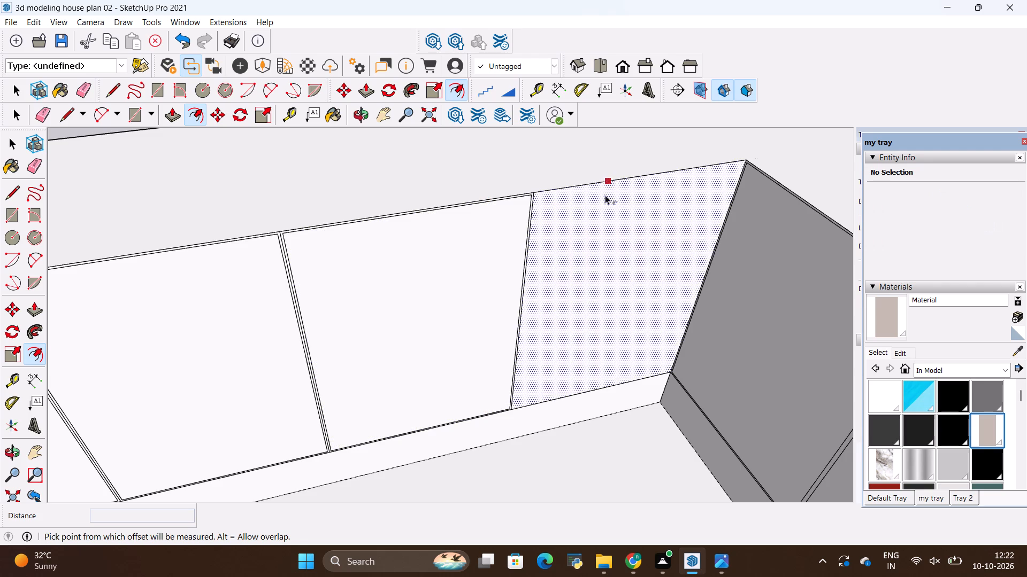
left_click(605, 225)
key("alt+BackSpace")
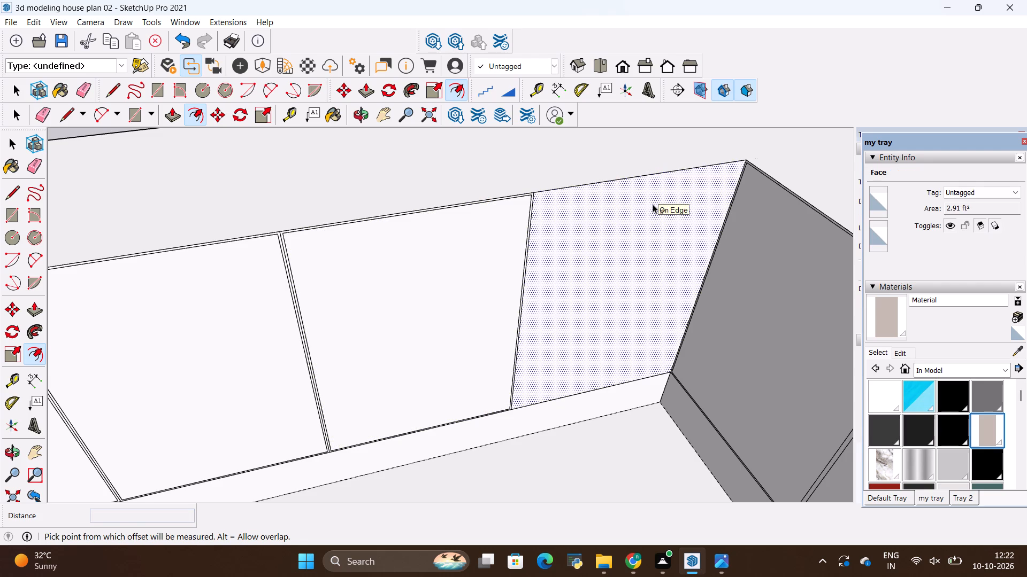
left_click(660, 201)
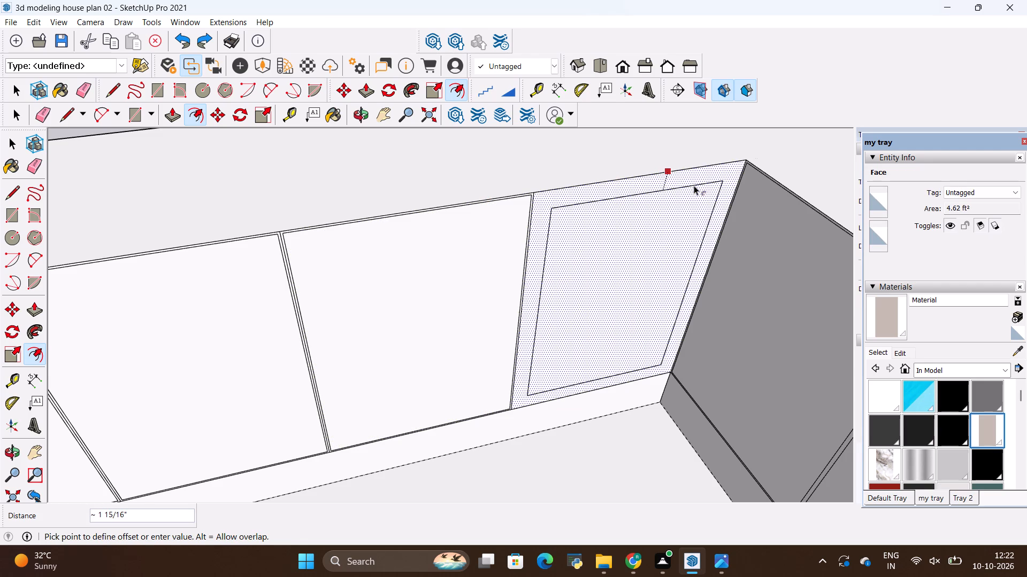
key("BackSpace")
type(".2")
key("shift+quotedbl")
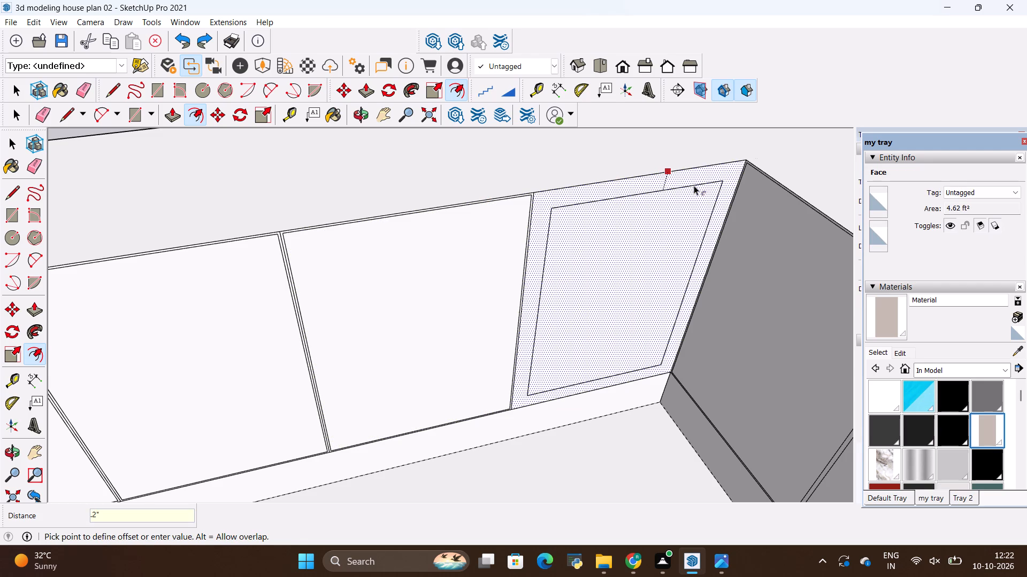
key("Return")
Close the kitchen counter group to return to editing the whole model.
scroll(383, 222, "down", 6)
scroll(400, 308, "down", 10)
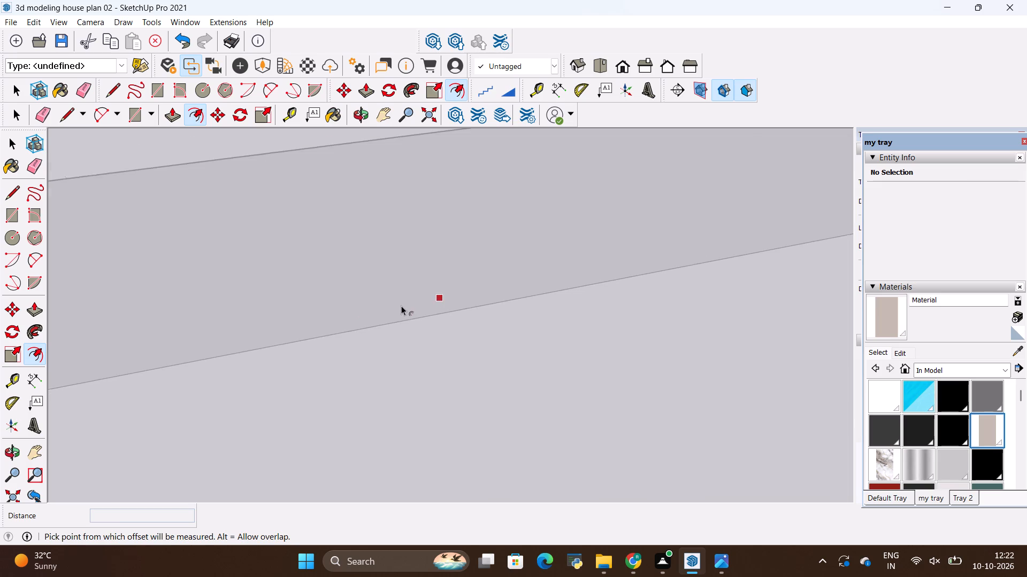
scroll(401, 306, "down", 3)
middle_click_drag(361, 269, 745, 348)
scroll(709, 343, "down", 12)
middle_click_drag(465, 372, 385, 324)
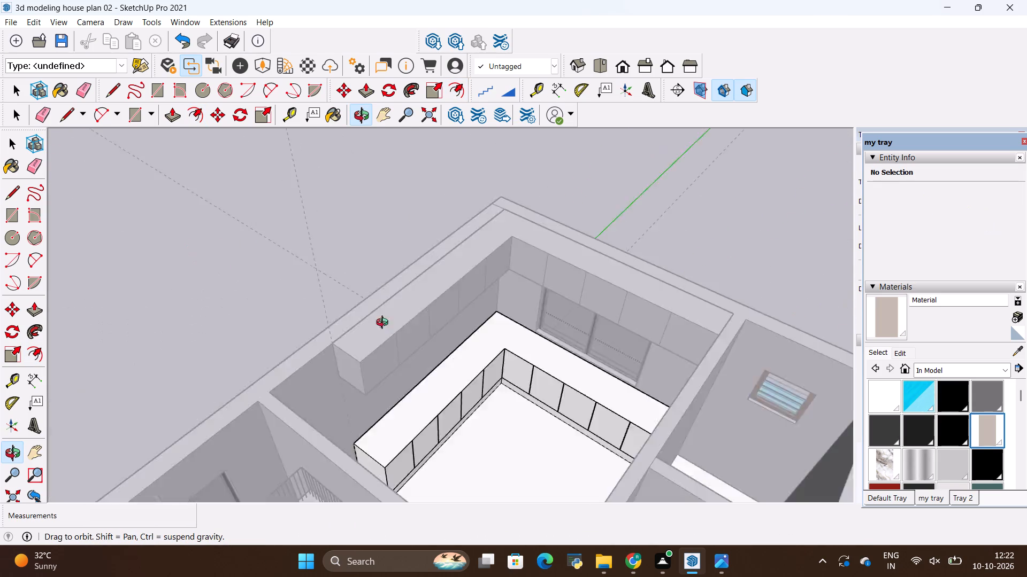
middle_click_drag(385, 324, 354, 285)
scroll(518, 391, "up", 20)
scroll(518, 391, "up", 4)
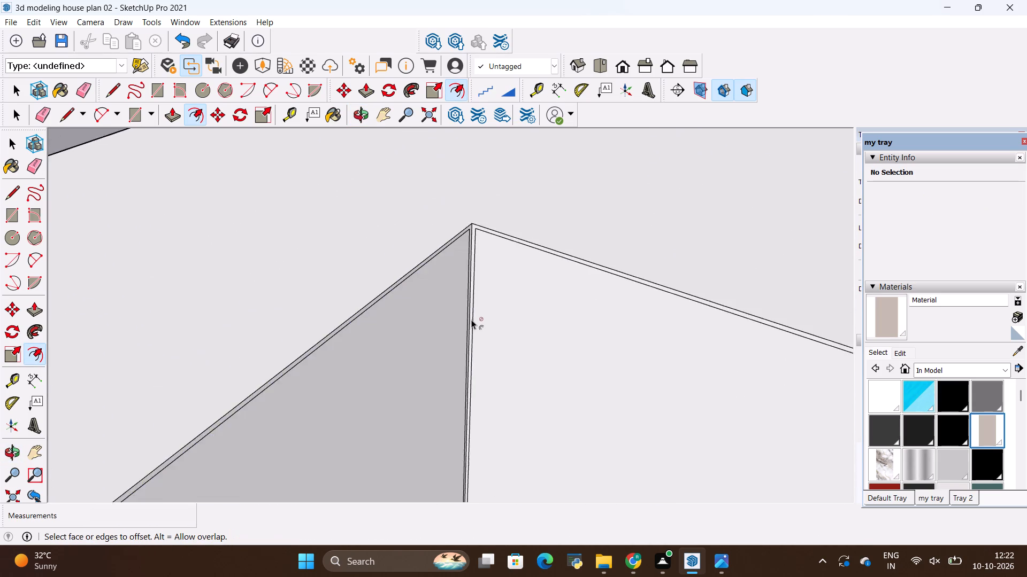
scroll(471, 319, "down", 20)
scroll(471, 319, "down", 16)
key("space")
left_click(502, 206)
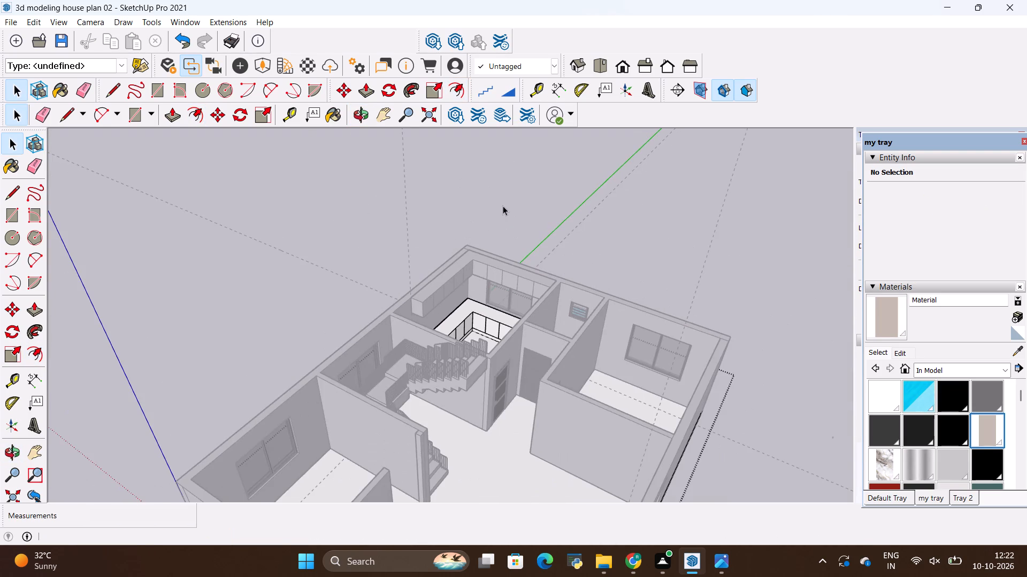
Offset the outline of the overhead cabinet door panel at the free end of the side-wall run 0.2" inward.
scroll(434, 306, "up", 10)
middle_click_drag(550, 325, 400, 320)
scroll(378, 299, "up", 10)
left_click(374, 282)
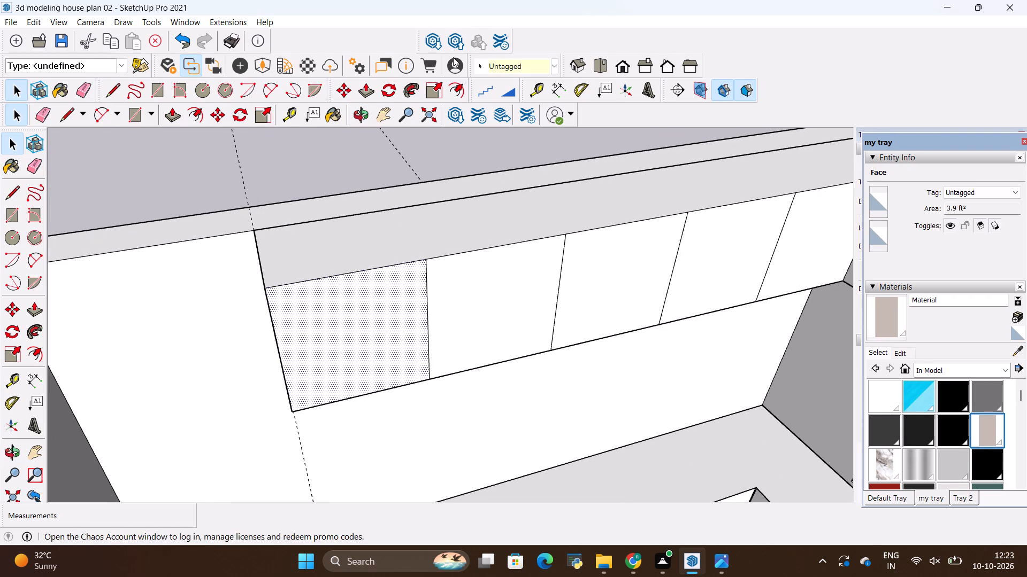
left_click(454, 87)
left_click(382, 297)
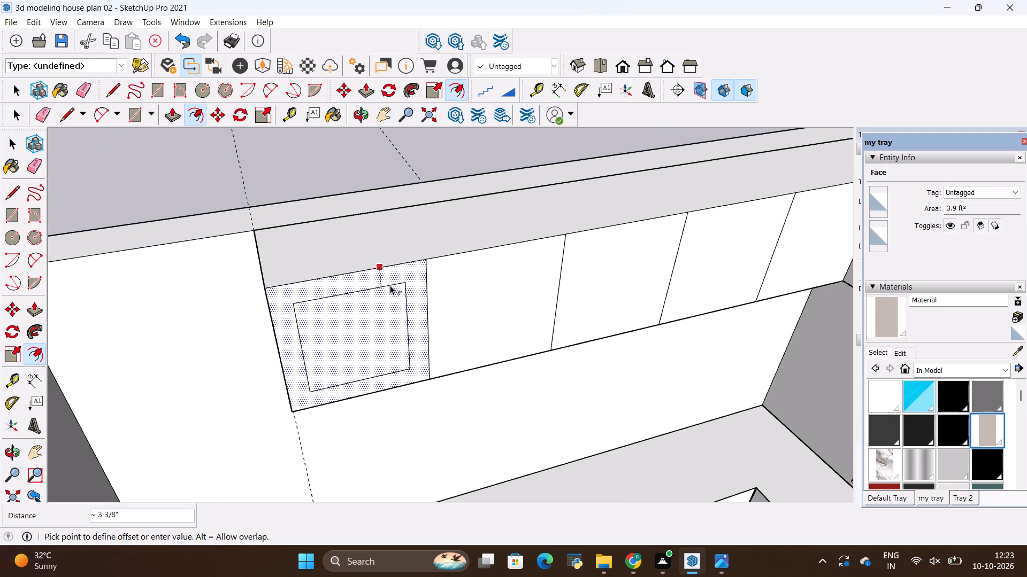
key("BackSpace")
type(".2")
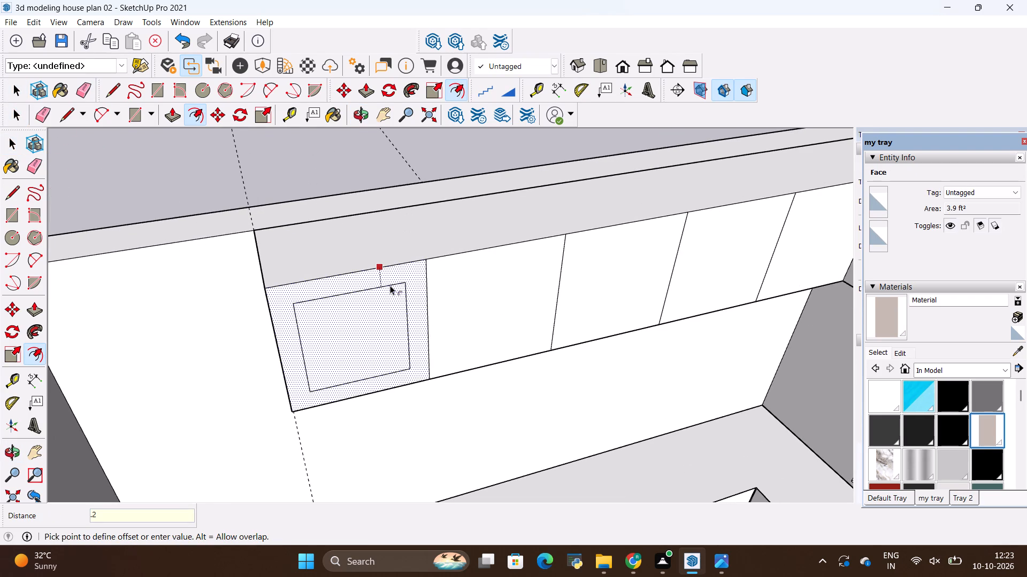
key("shift+quotedbl")
key("Return")
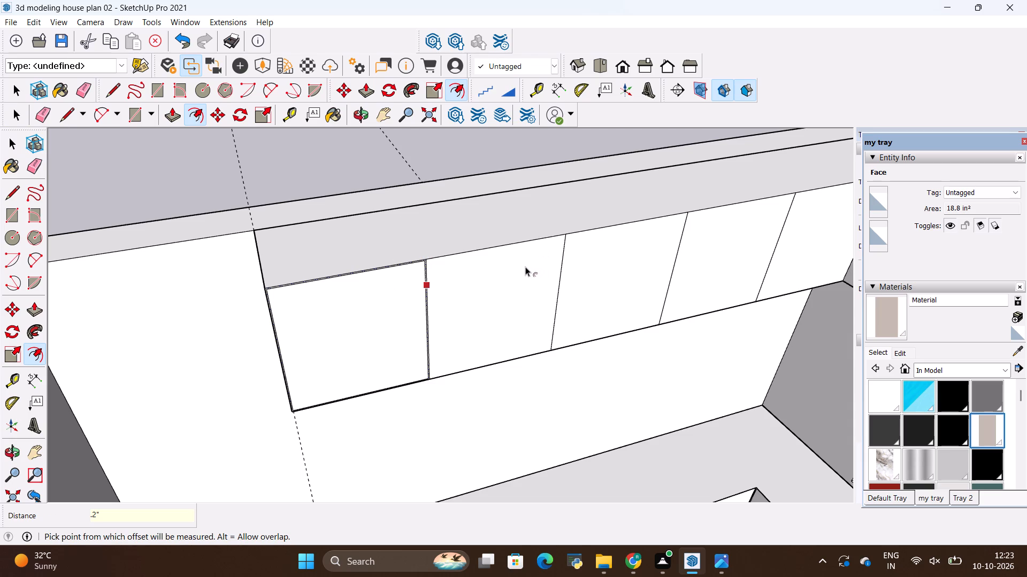
key("Escape")
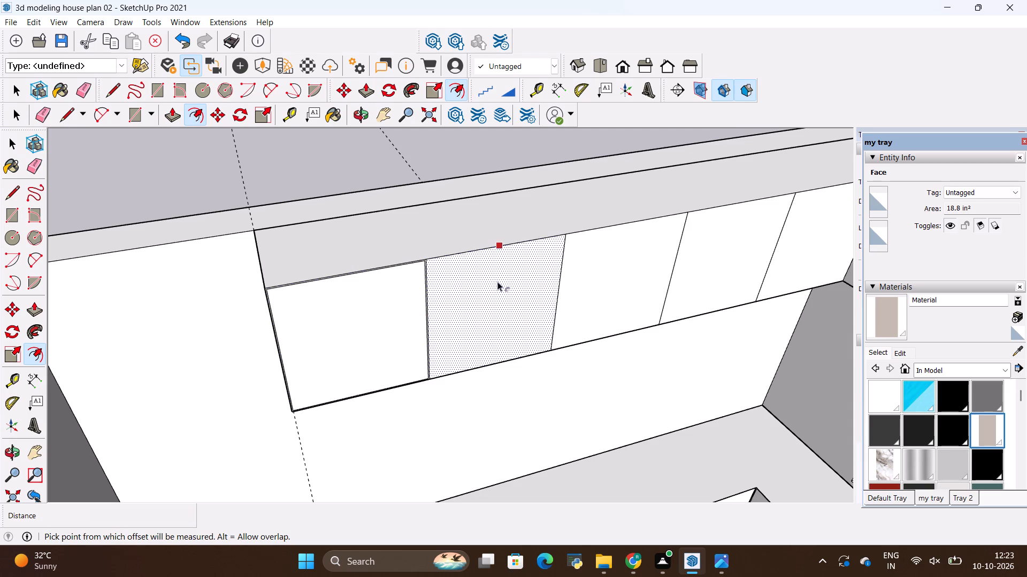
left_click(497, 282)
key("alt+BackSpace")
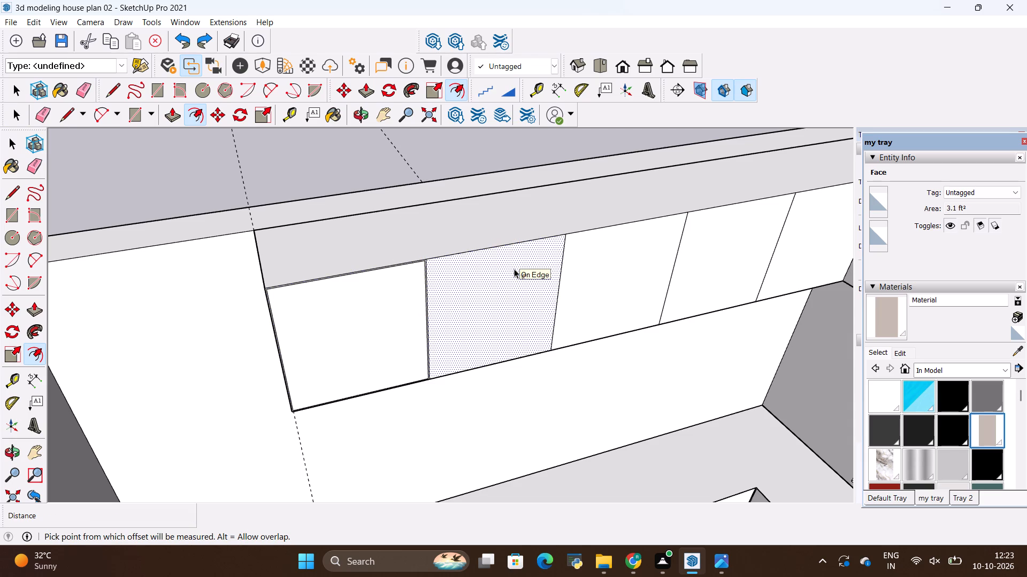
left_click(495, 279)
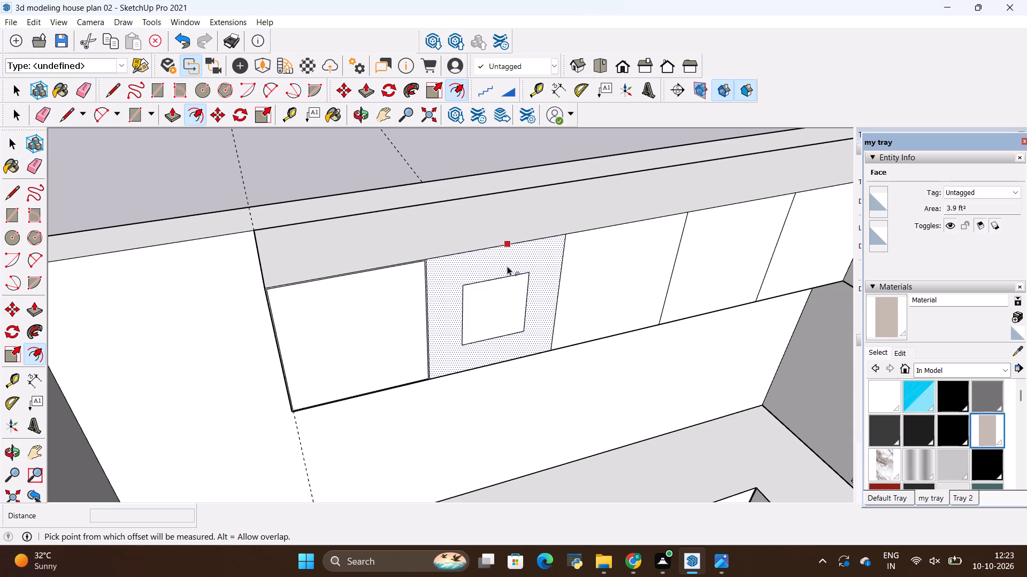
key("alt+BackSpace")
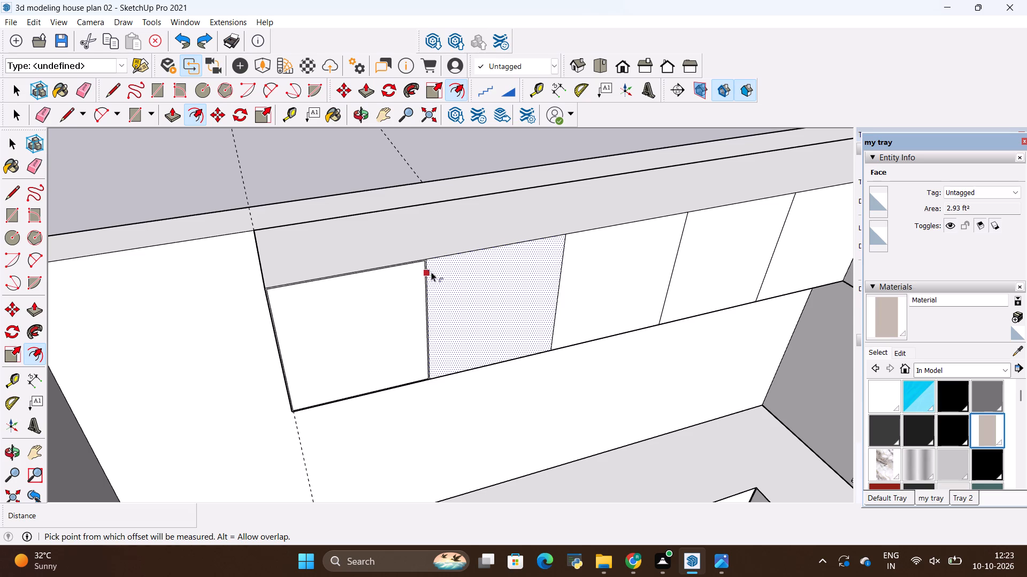
Offset the outlines of the second and third overhead door panels from that run's free end 0.2" inward.
left_click(454, 266)
key("BackSpace")
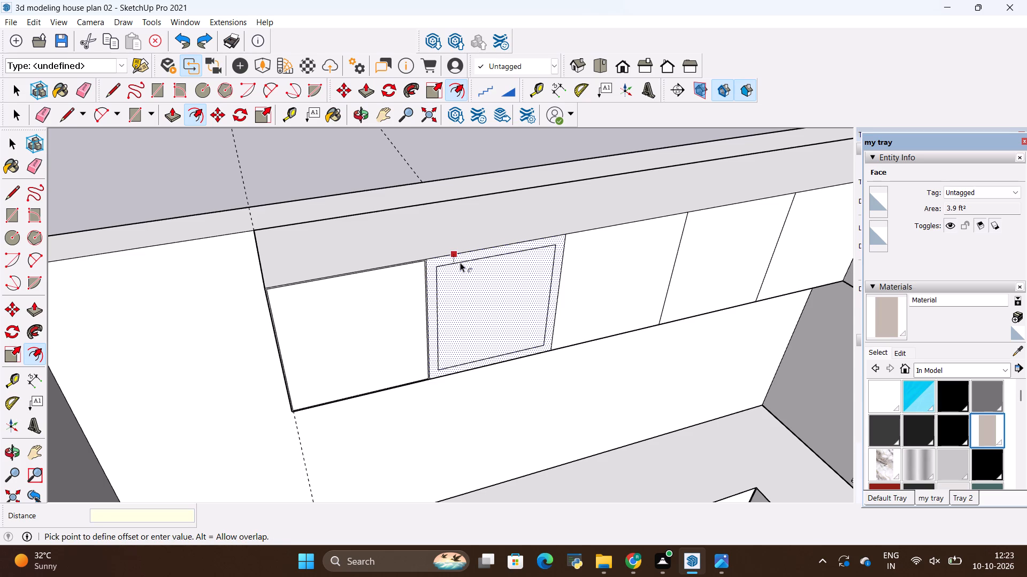
type(".2")
key("shift+quotedbl")
key("Return")
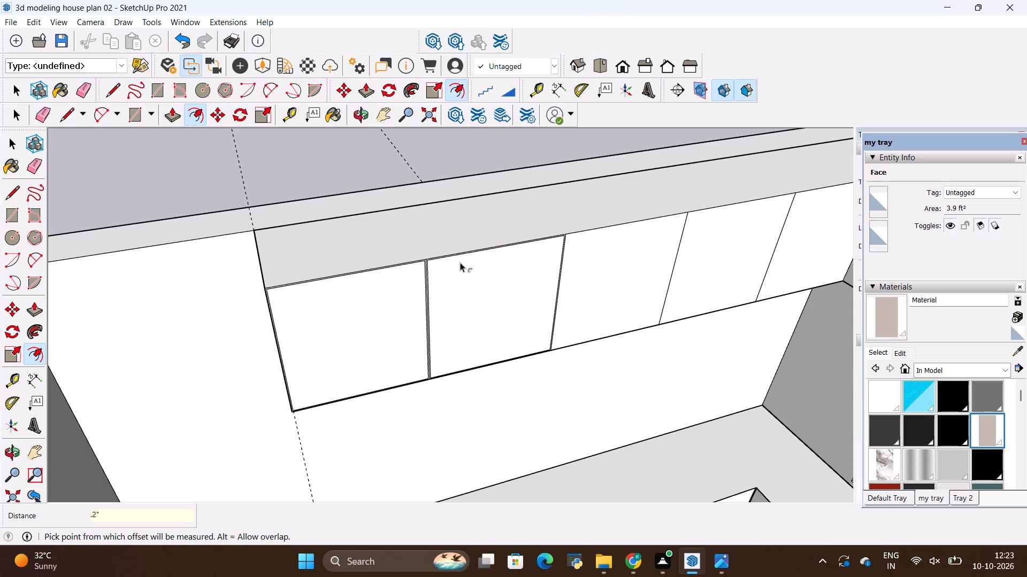
key("Escape")
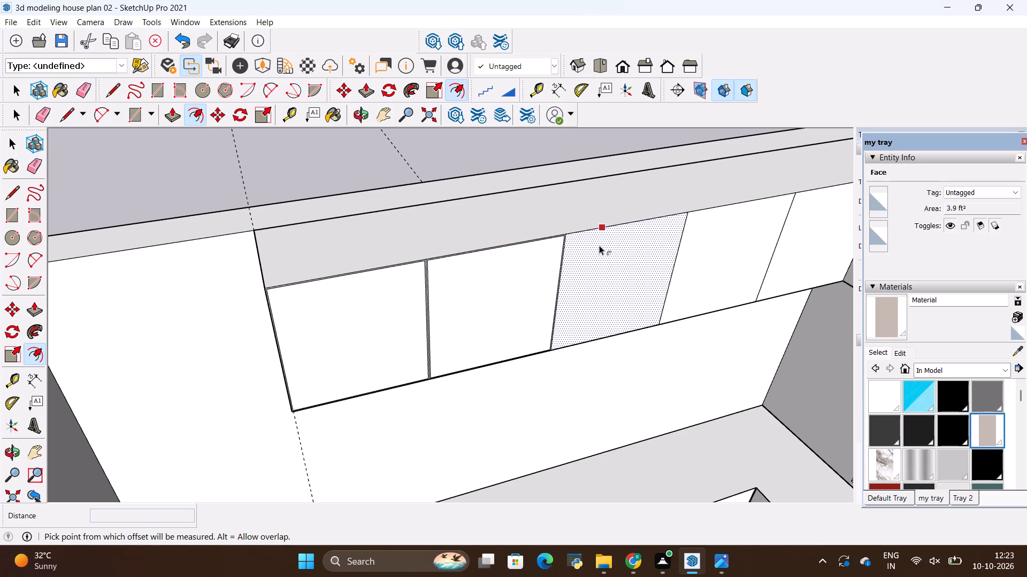
left_click(599, 248)
key("BackSpace")
type(".2")
key("shift+quotedbl")
key("Return")
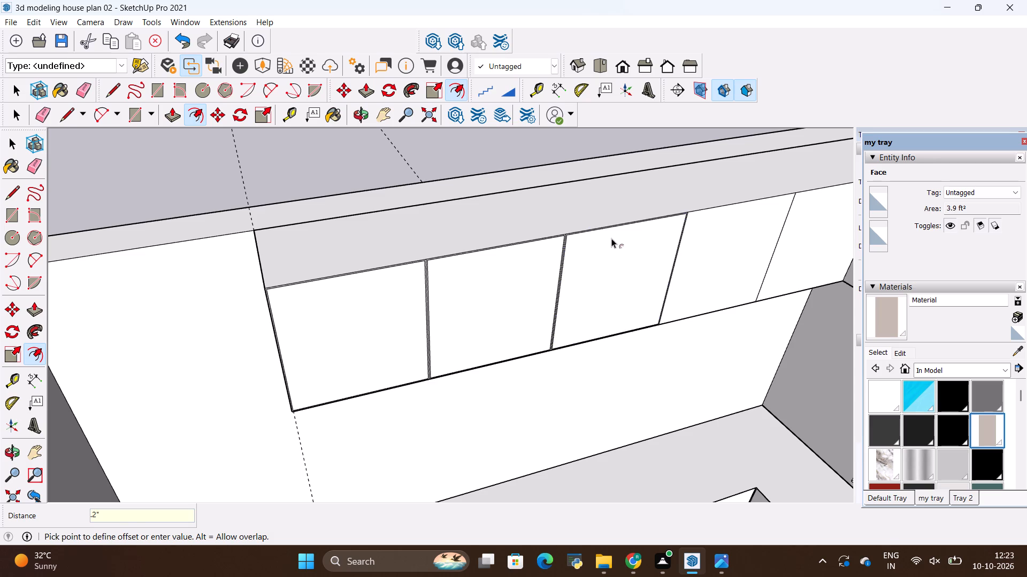
key("Escape")
Offset the outlines of the run's last two overhead door panels, up to the inner corner, 0.2" inward.
left_click(717, 242)
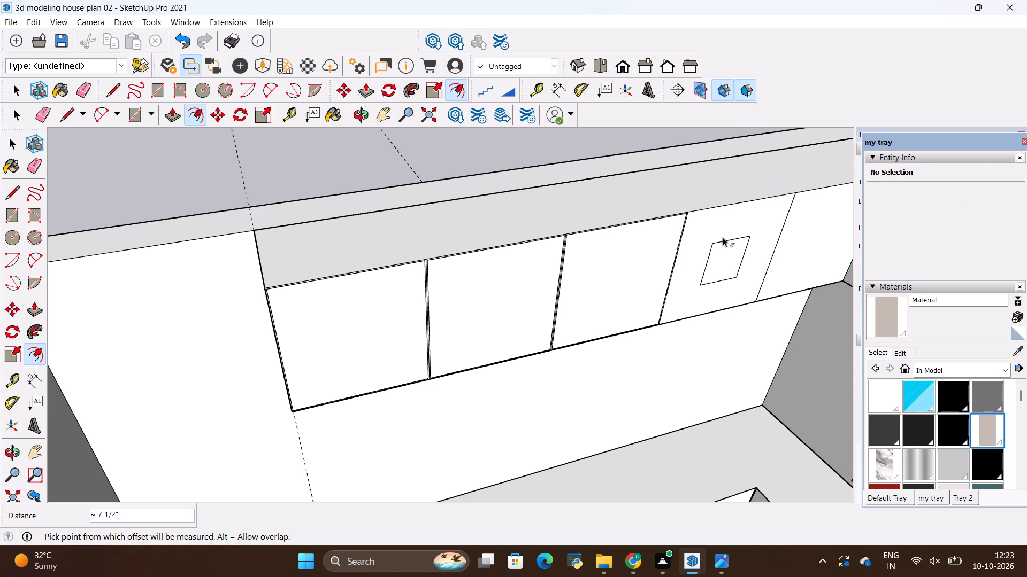
key("alt+BackSpace")
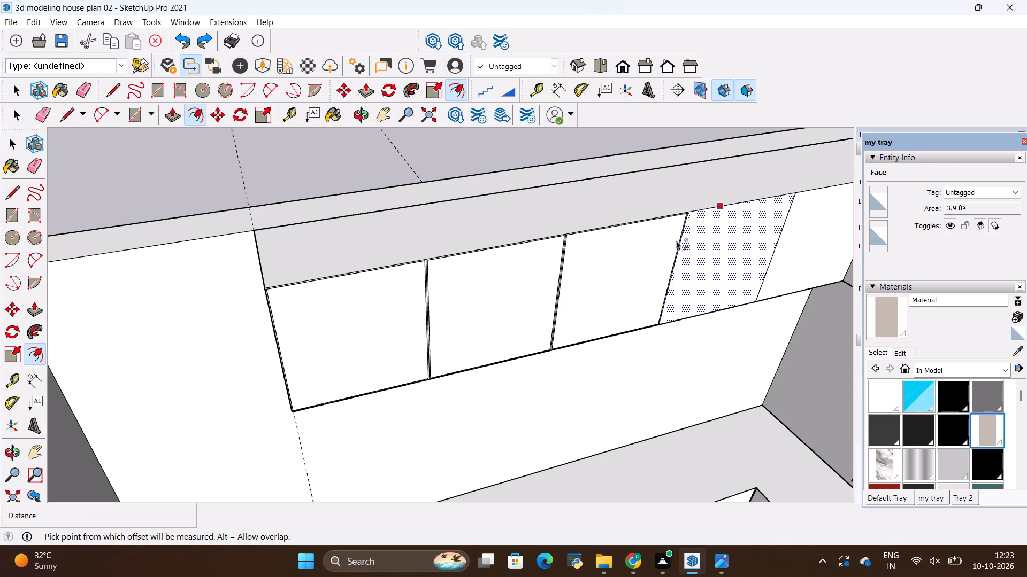
scroll(411, 249, "down", 9)
scroll(449, 235, "up", 7)
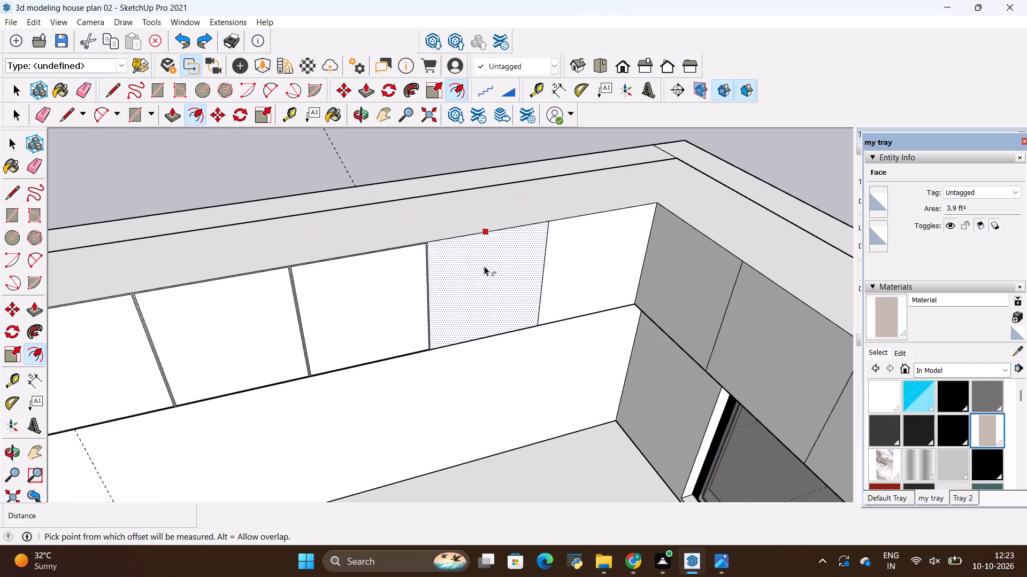
left_click(484, 266)
type(".2\"")
key("Return")
key("Escape")
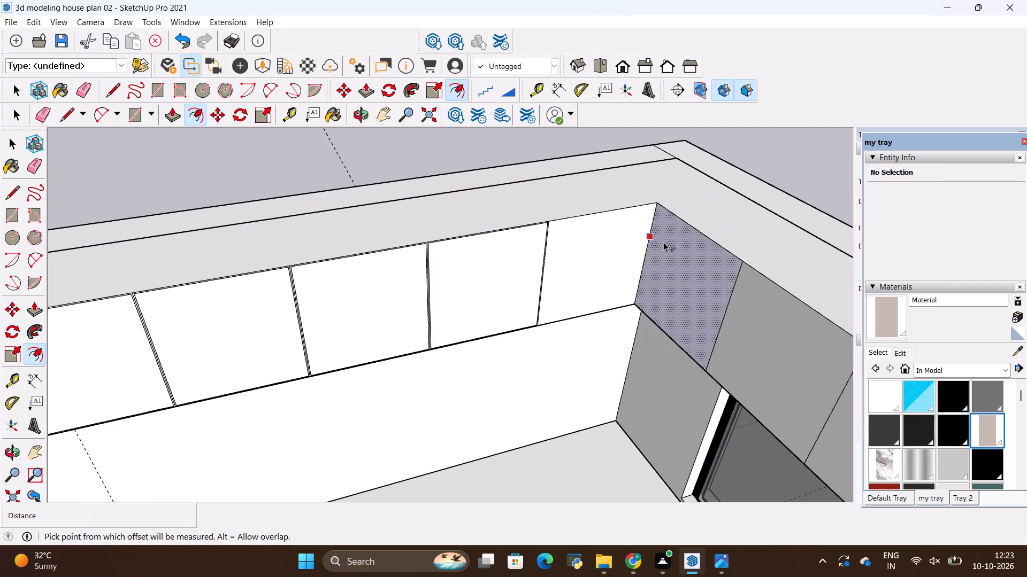
left_click(595, 254)
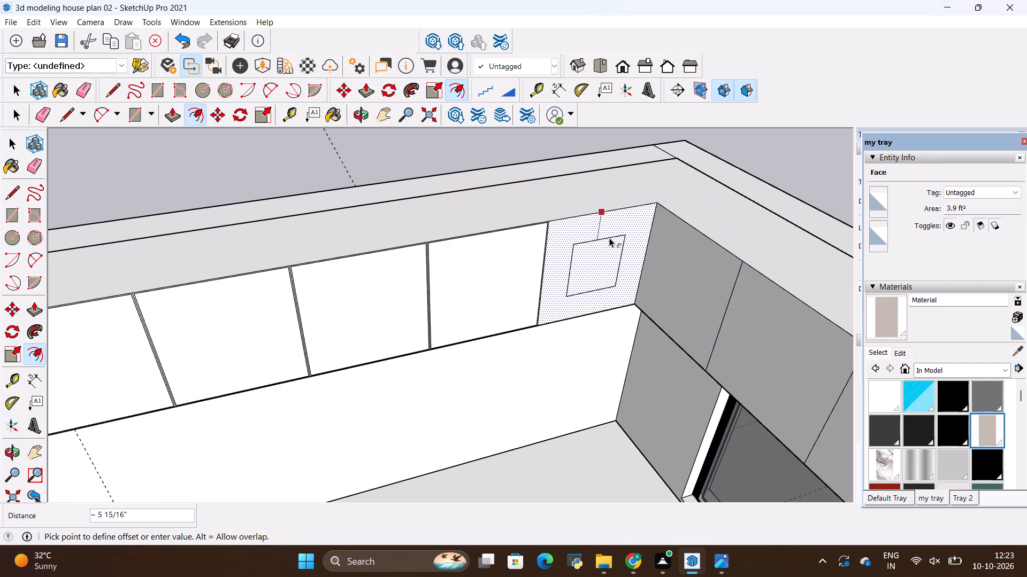
key("BackSpace")
type(".2")
key("shift+quotedbl")
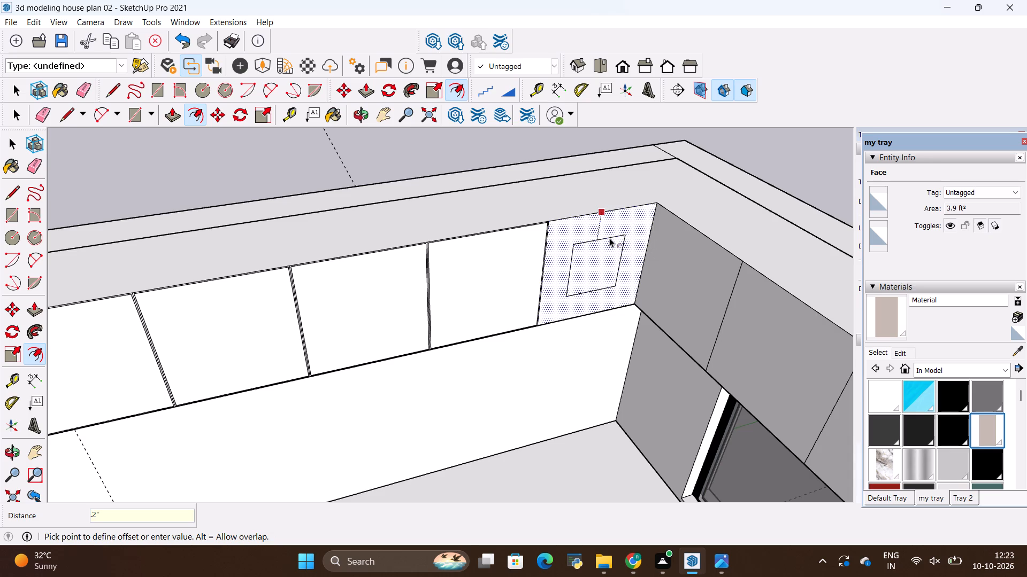
key("Return")
key("Escape")
Offset the outline of the window-wall overhead door panel nearest the inner corner 0.2" inward.
scroll(410, 332, "down", 5)
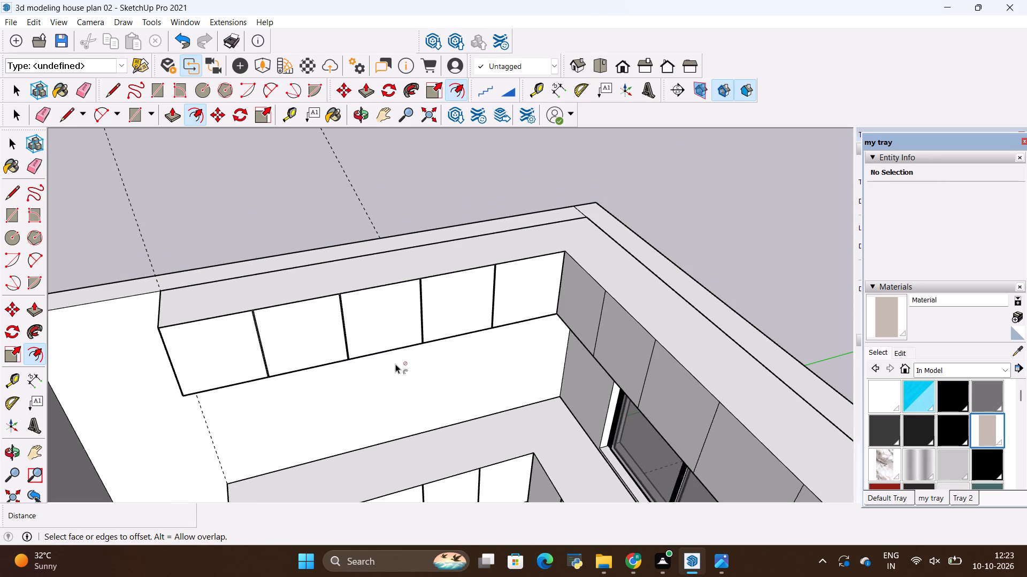
middle_click_drag(395, 365, 599, 299)
scroll(395, 365, "down", 2)
scroll(403, 367, "up", 1)
scroll(548, 318, "down", 4)
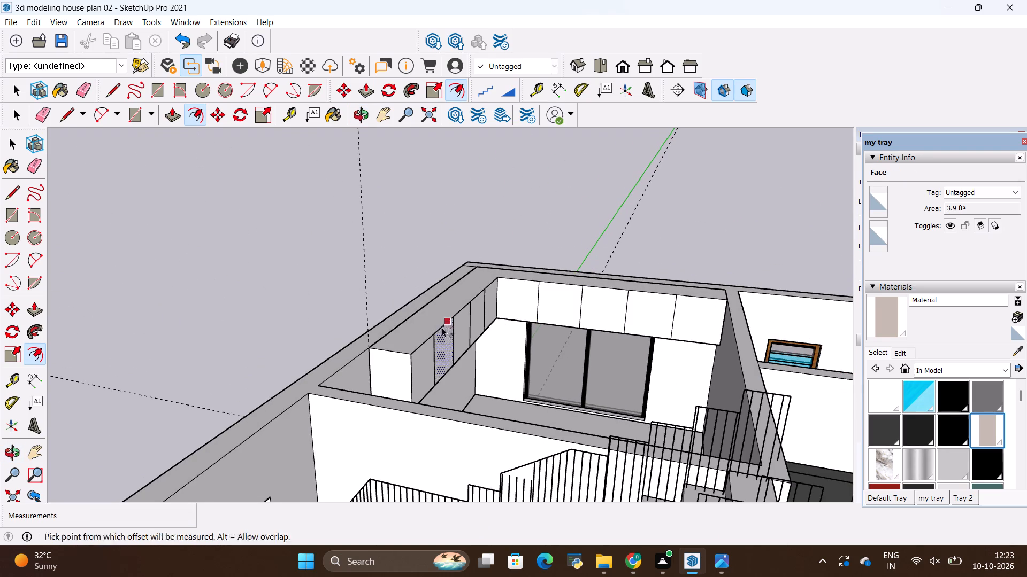
scroll(716, 317, "up", 8)
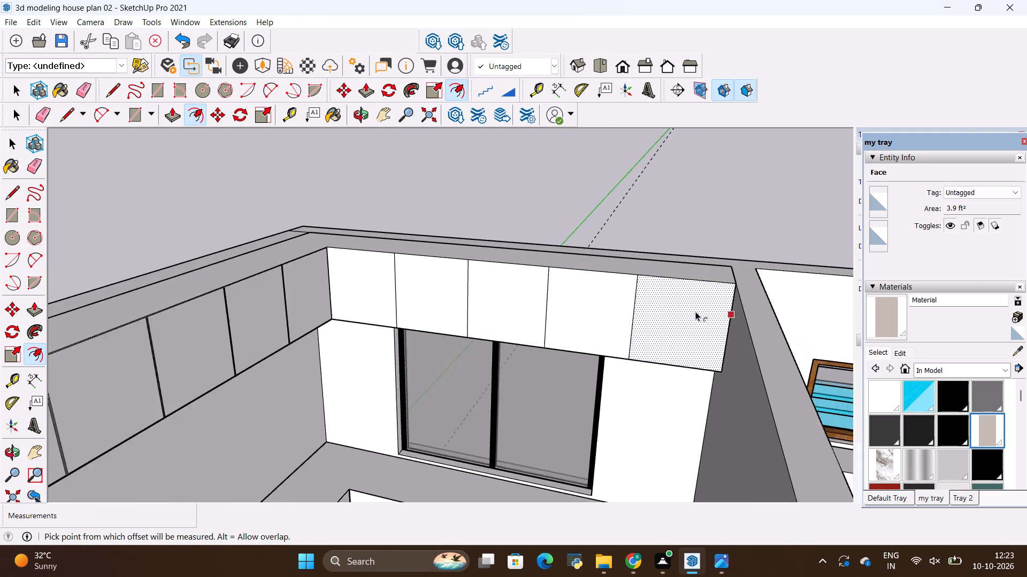
scroll(695, 311, "up", 2)
middle_click_drag(262, 258, 356, 265)
scroll(223, 268, "up", 4)
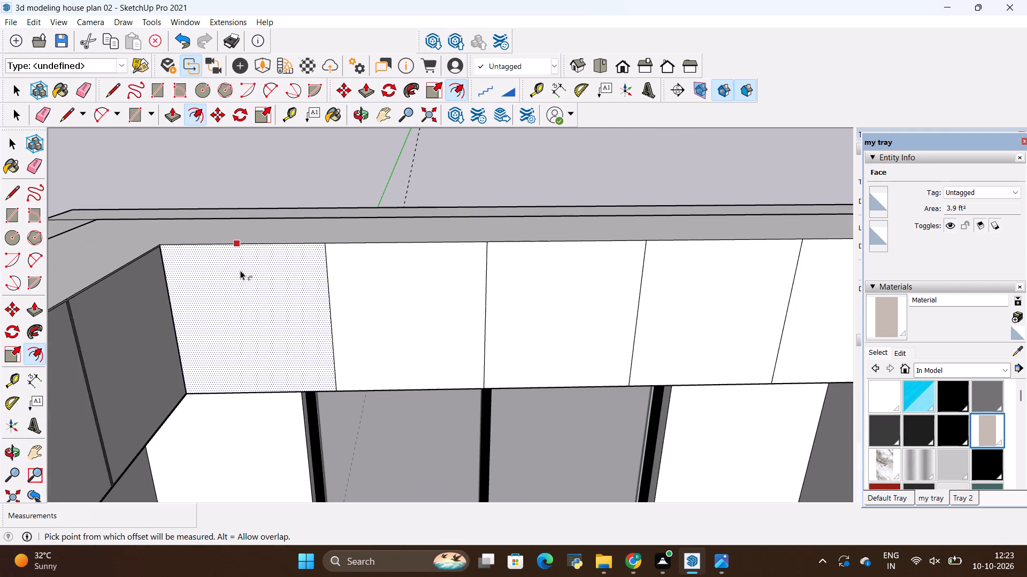
left_click(240, 270)
key("BackSpace")
type(".2\"")
key("Return")
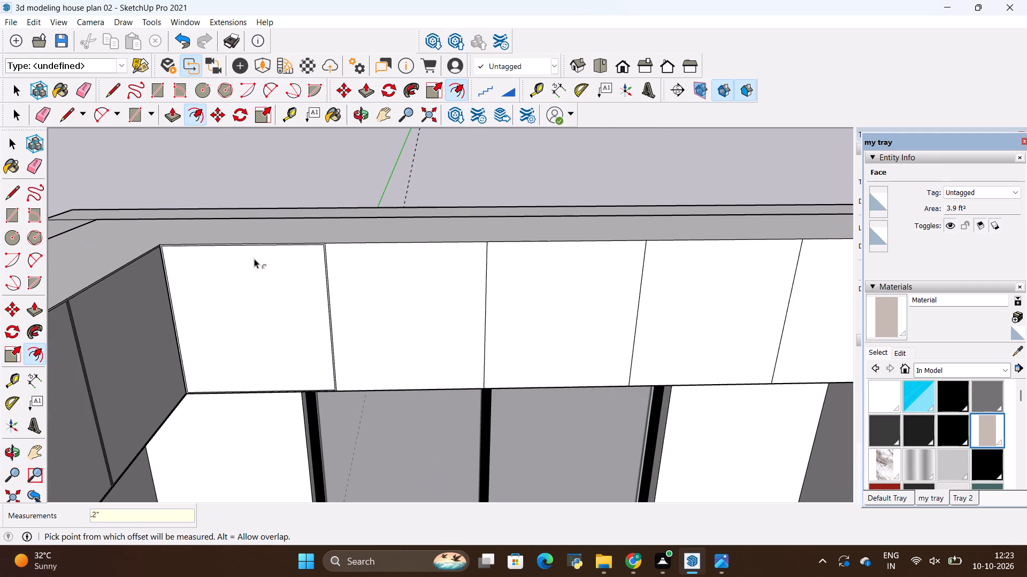
Offset the outlines of the second and third overhead door panels from the inner corner above the window 0.2" inward.
left_click(361, 262)
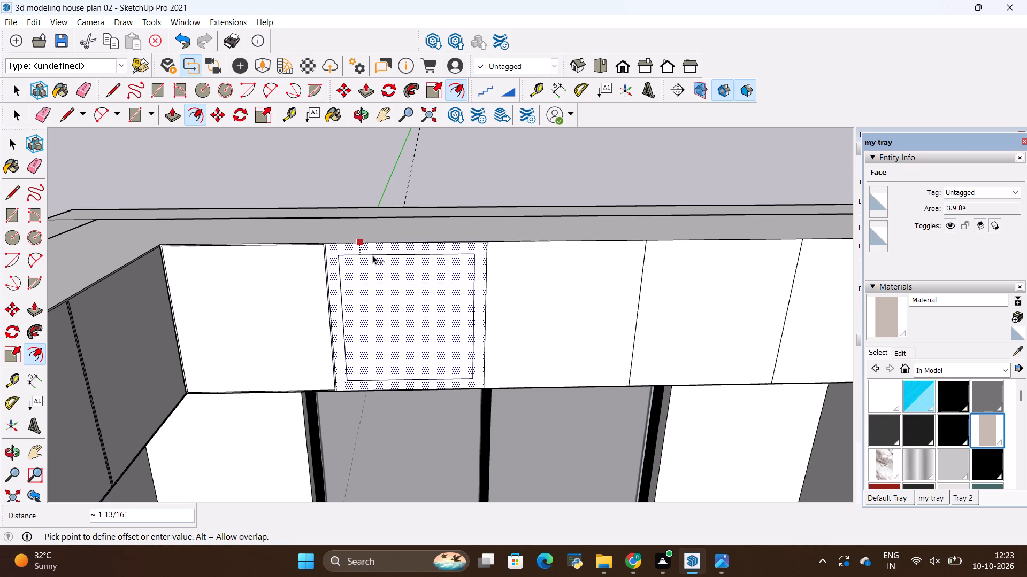
key("BackSpace")
type(".2")
key("shift+quotedbl")
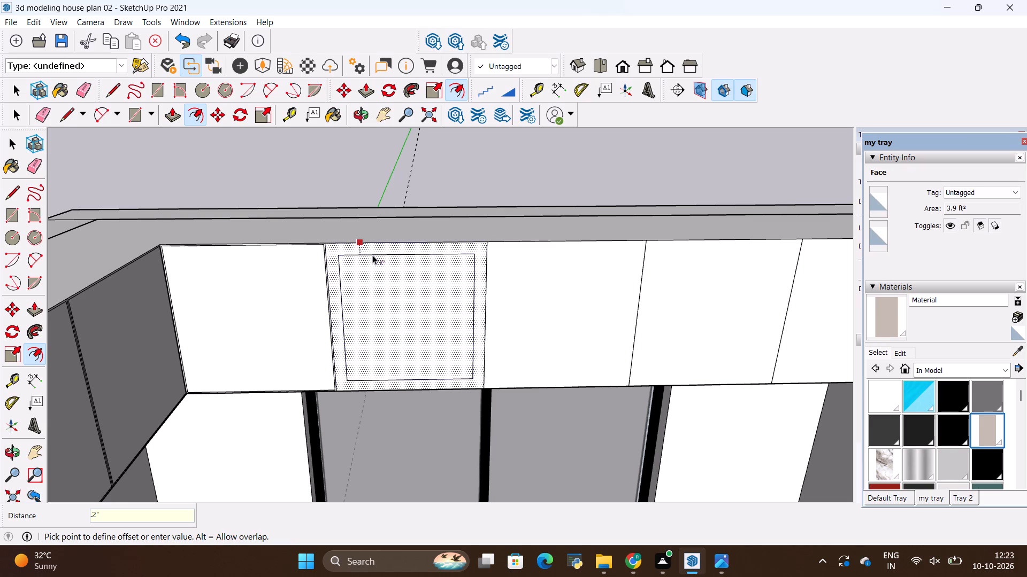
key("Return")
key("Escape")
left_click(516, 262)
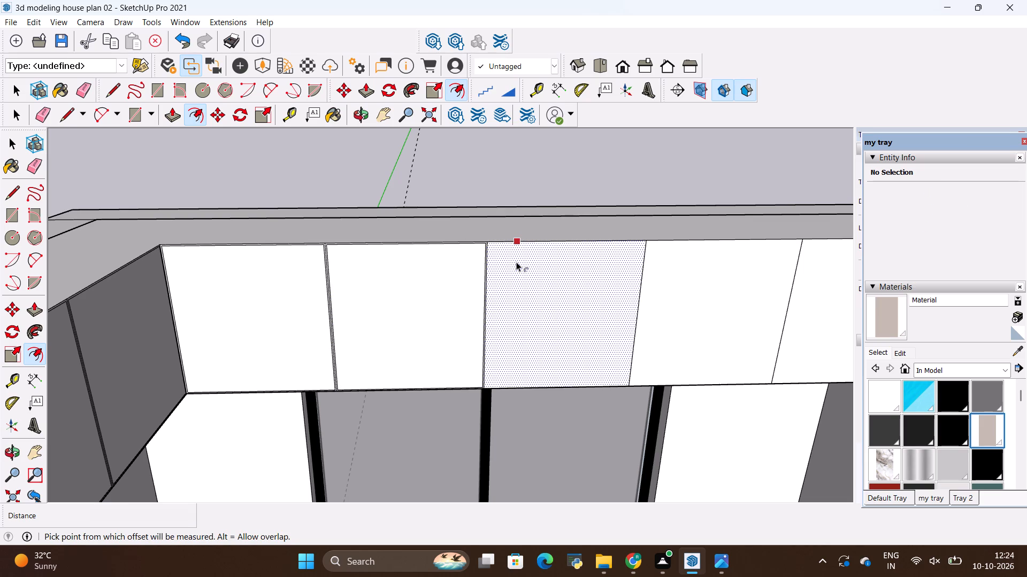
key("BackSpace")
type(".2")
key("shift+quotedbl")
key("Return")
key("Escape")
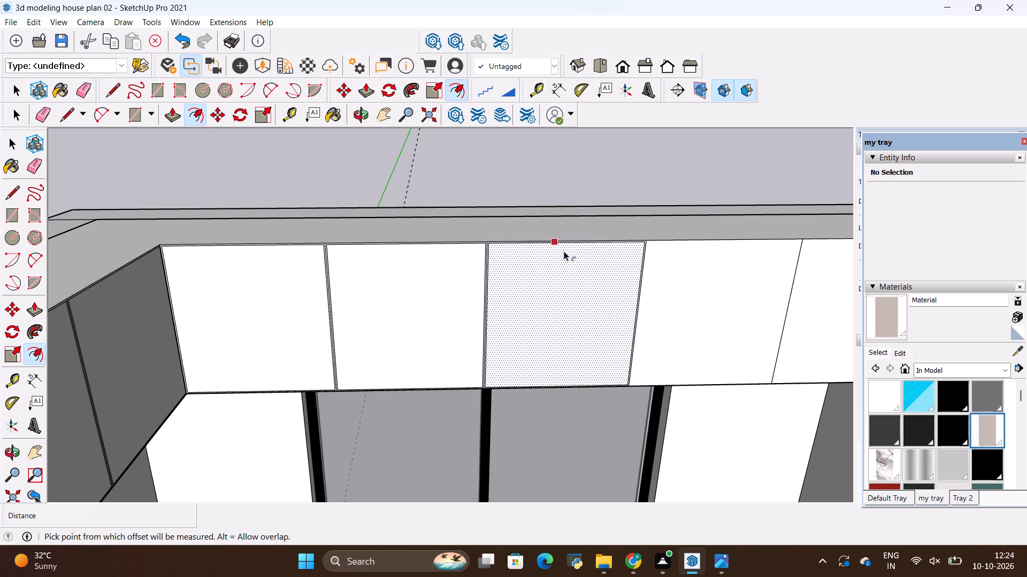
Offset the outlines of the last two overhead door panels, up to the window-wall run's free end, 0.2" inward.
left_click(694, 276)
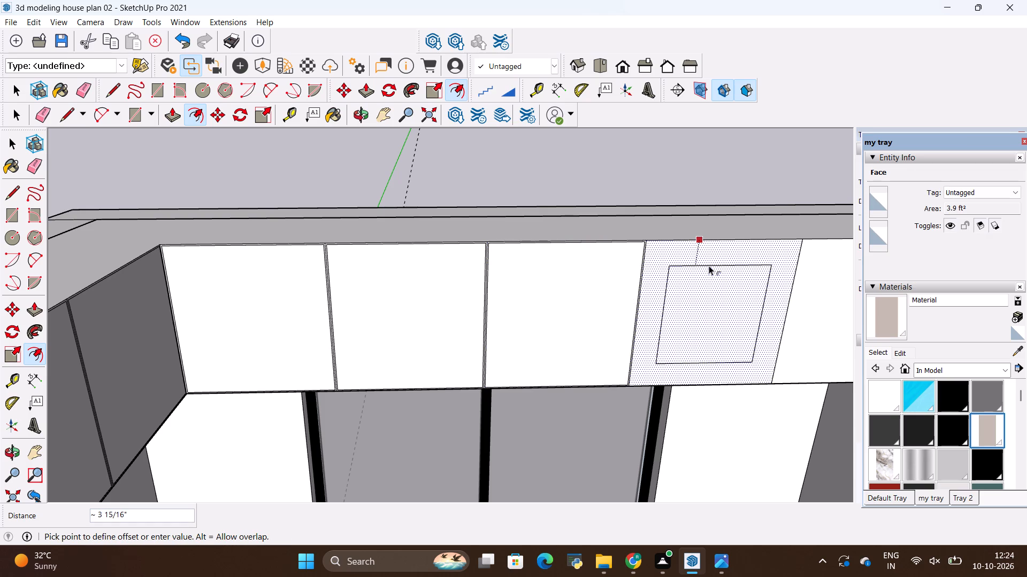
key("BackSpace")
type(".2\"")
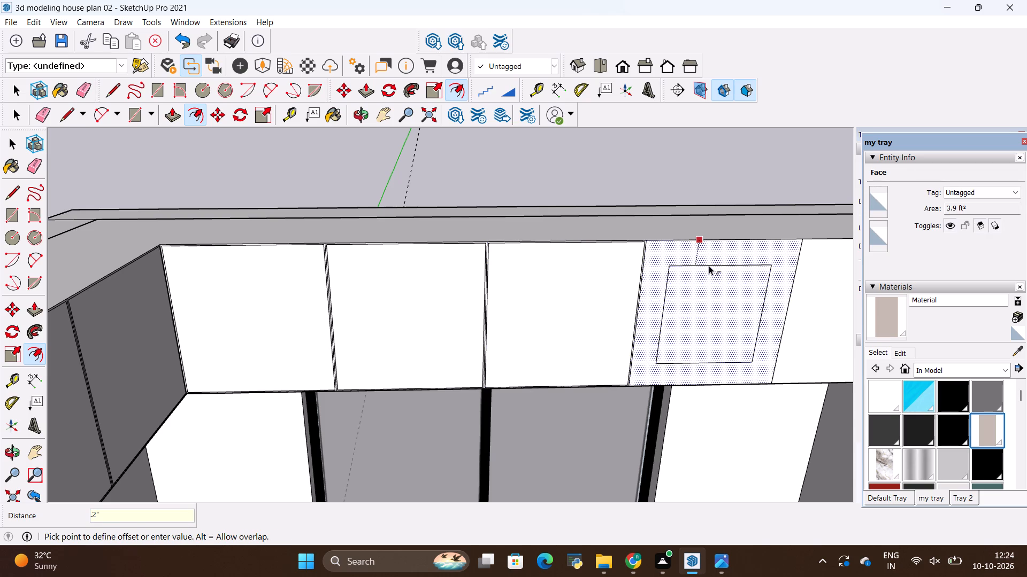
key("Return")
key("Escape")
scroll(347, 273, "down", 5)
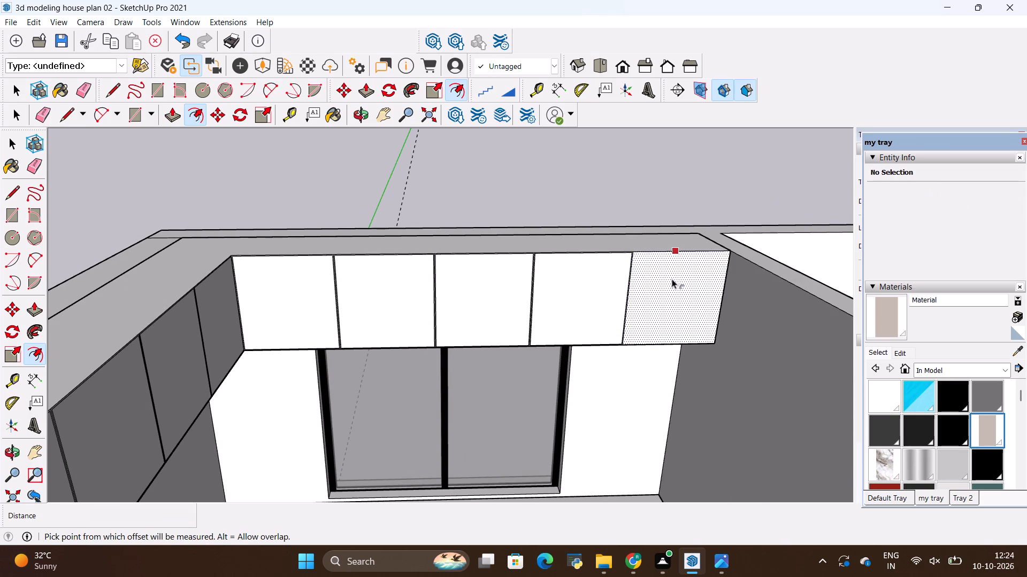
left_click(673, 278)
key("BackSpace")
type(".2")
key("shift+quotedbl")
key("Return")
key("Escape")
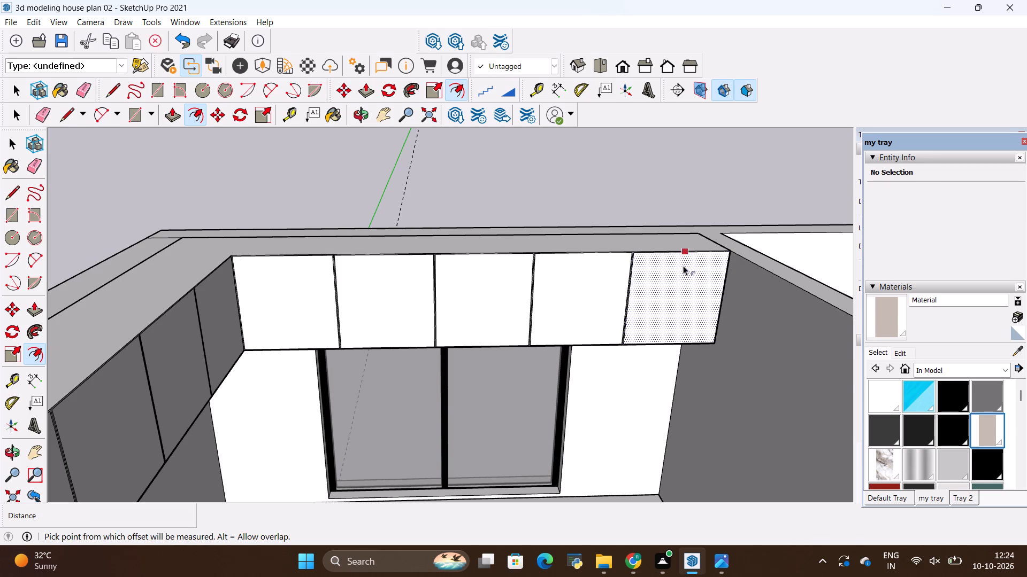
Erase the two original divider lines nearest the free end of the side-wall overhead cabinets, between the offset door outlines.
key("space")
left_click(596, 207)
scroll(419, 244, "down", 6)
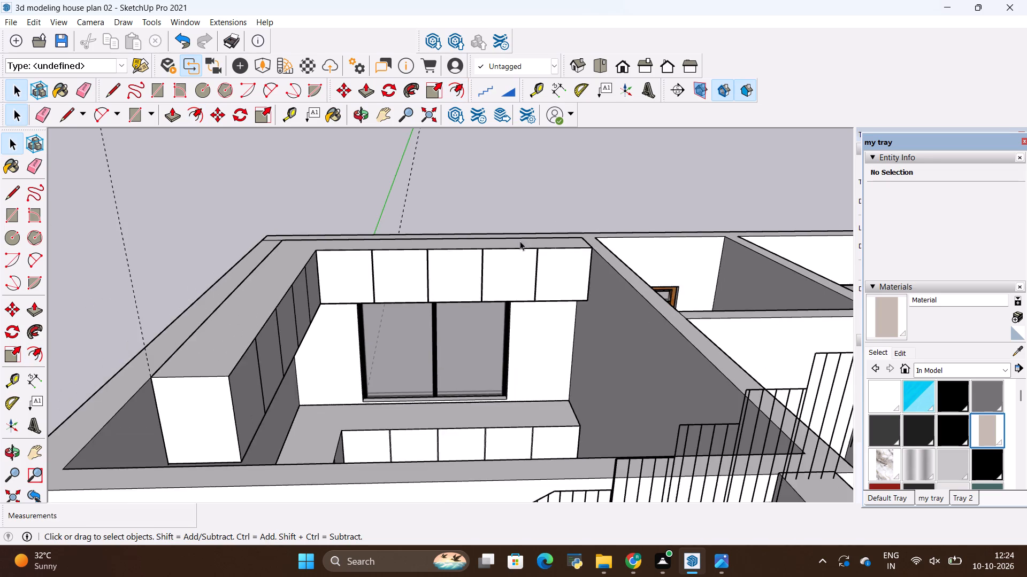
middle_click_drag(596, 244, 280, 330)
scroll(344, 207, "up", 10)
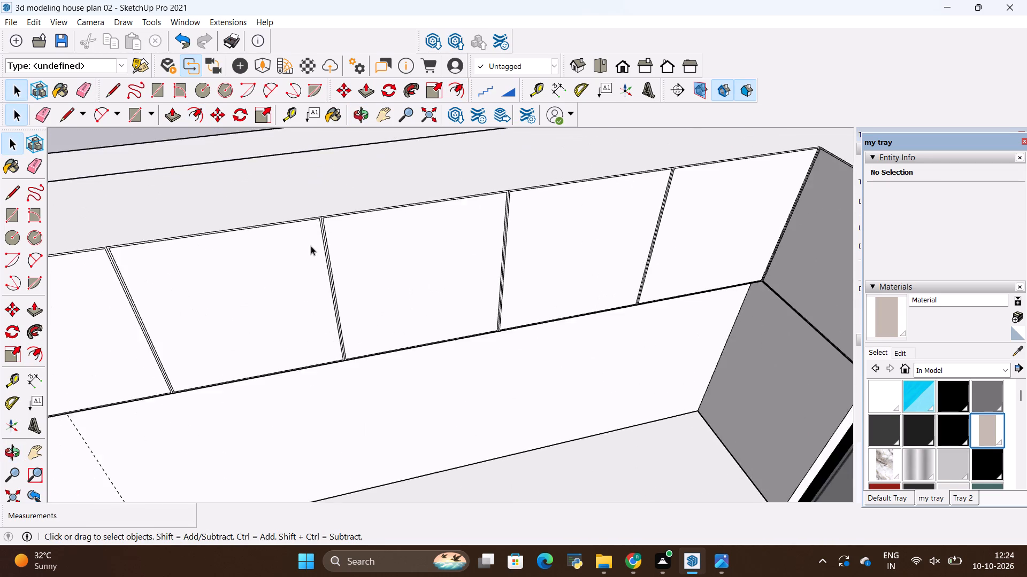
scroll(311, 246, "up", 20)
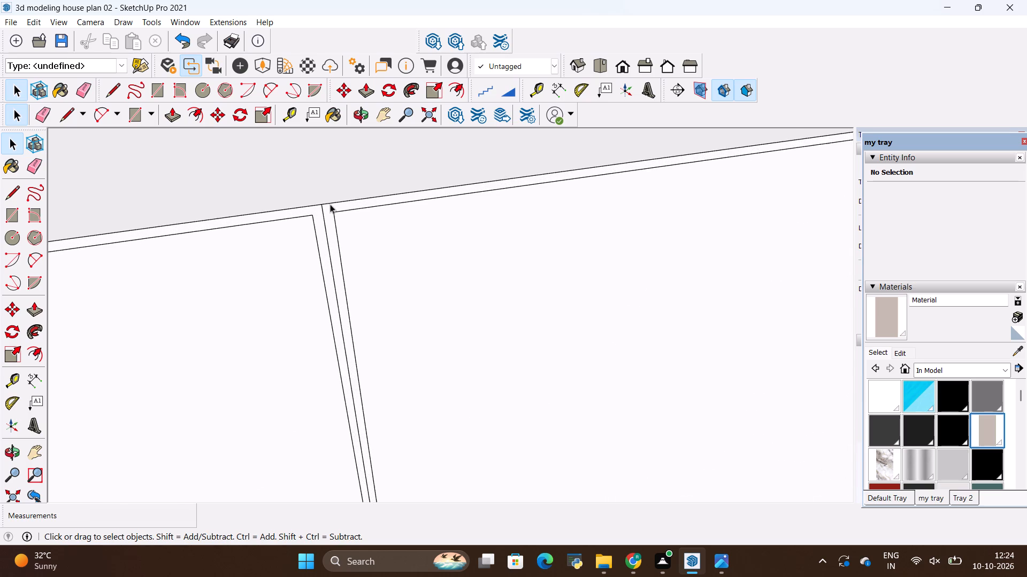
scroll(330, 204, "up", 4)
key("e")
left_click_drag(329, 234, 329, 241)
scroll(534, 253, "down", 18)
scroll(236, 302, "up", 10)
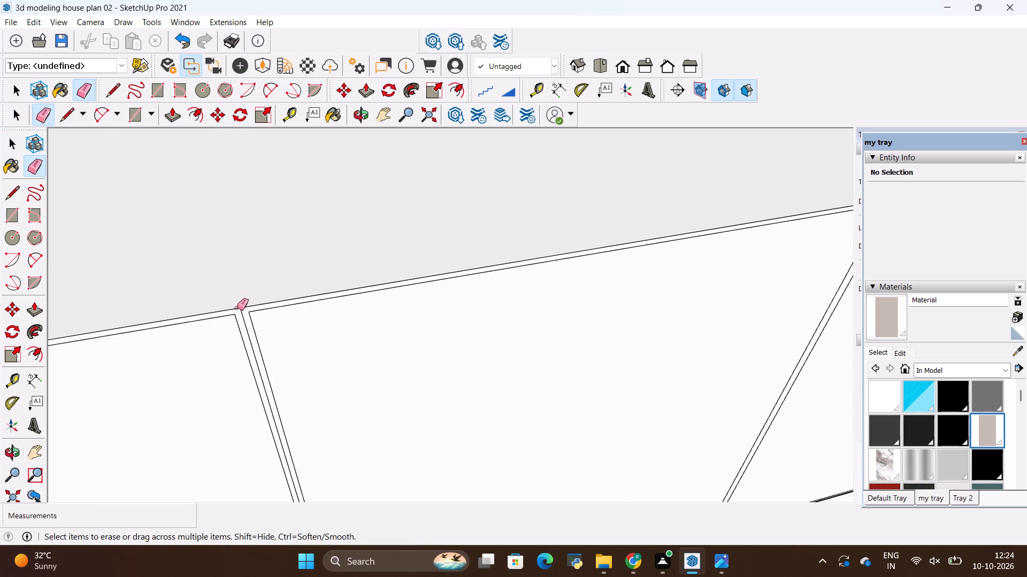
scroll(237, 308, "up", 8)
left_click_drag(248, 316, 247, 327)
scroll(255, 253, "down", 20)
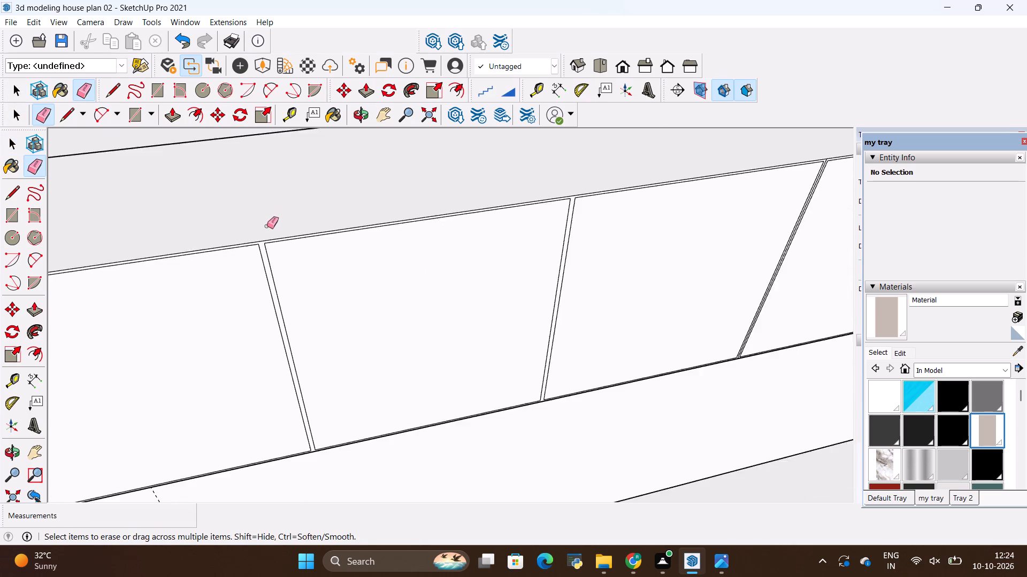
Erase the two remaining original divider lines of the side-wall overhead door panels, toward the inner corner.
scroll(267, 226, "down", 6)
scroll(558, 190, "up", 8)
scroll(632, 197, "up", 11)
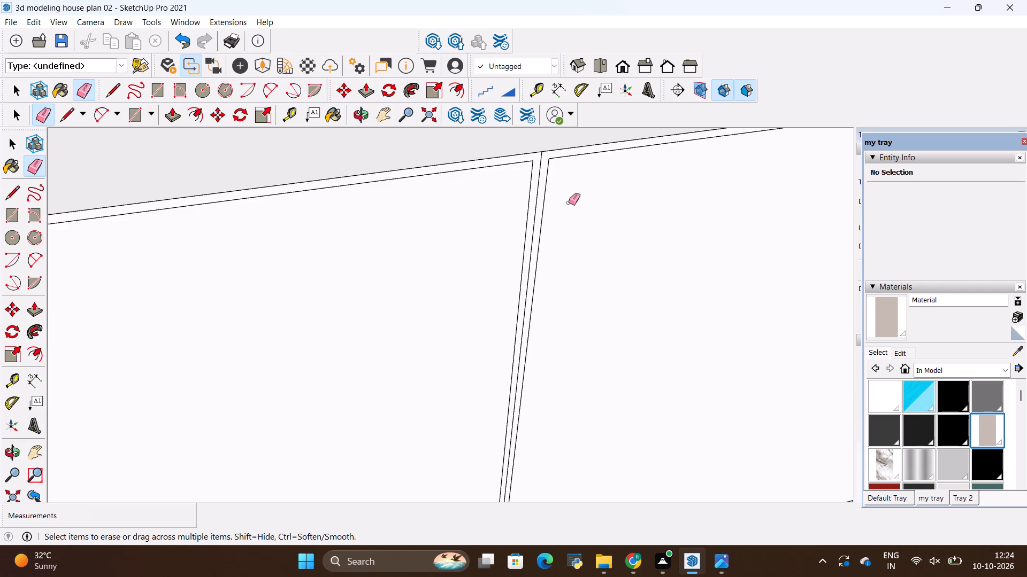
scroll(569, 202, "up", 3)
scroll(522, 218, "up", 2)
left_click_drag(522, 218, 518, 227)
scroll(374, 333, "down", 8)
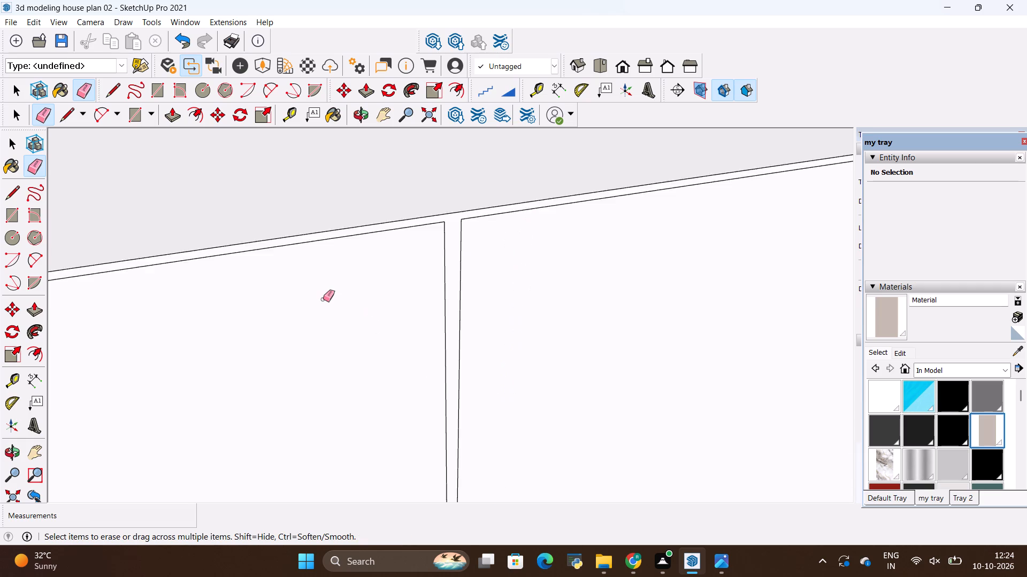
scroll(323, 299, "down", 11)
scroll(632, 248, "up", 19)
left_click_drag(625, 234, 617, 245)
scroll(354, 258, "down", 20)
scroll(354, 258, "down", 5)
Erase the first two original divider lines from the inner corner between the offset overhead door outlines above the window.
middle_click_drag(409, 422, 435, 426)
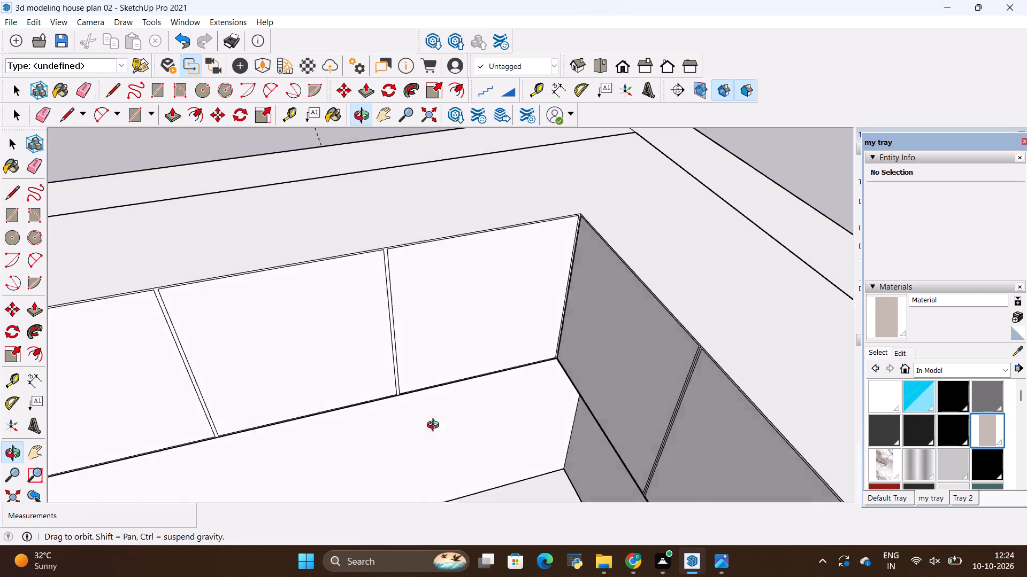
middle_click_drag(435, 426, 714, 332)
scroll(658, 240, "up", 5)
scroll(589, 188, "up", 3)
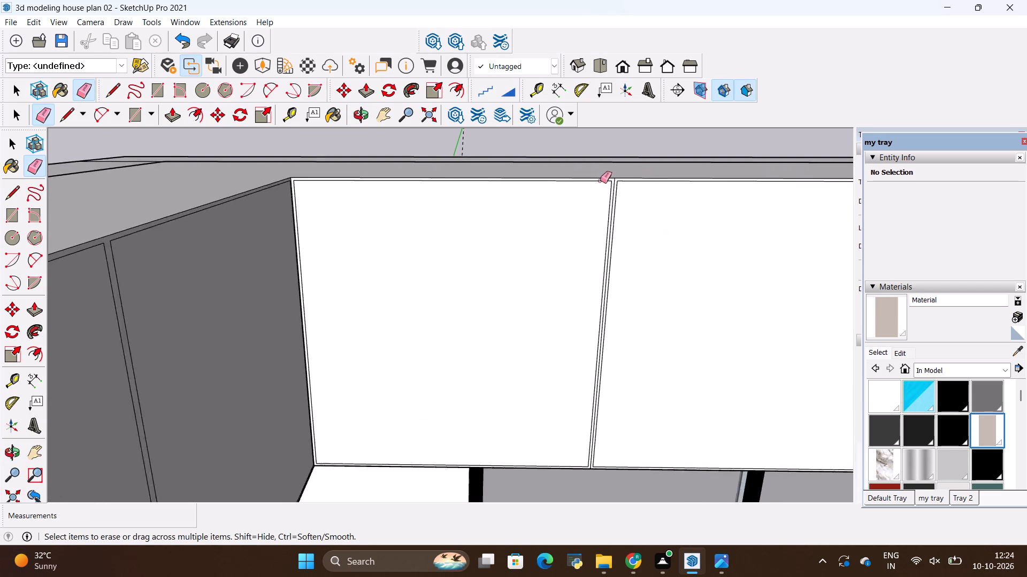
scroll(600, 181, "up", 16)
left_click_drag(599, 212, 594, 225)
scroll(262, 319, "down", 4)
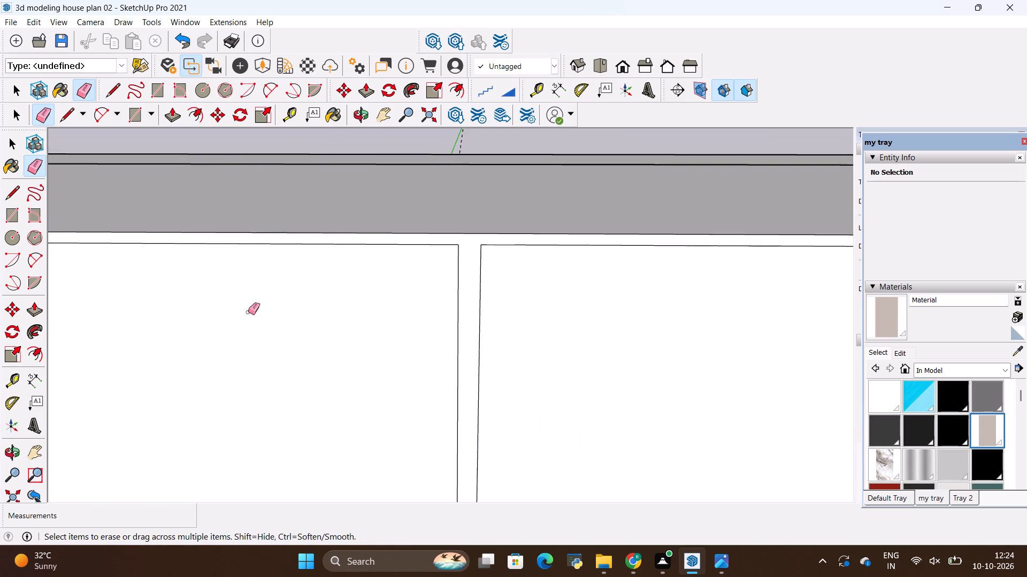
scroll(248, 312, "down", 19)
scroll(563, 303, "up", 6)
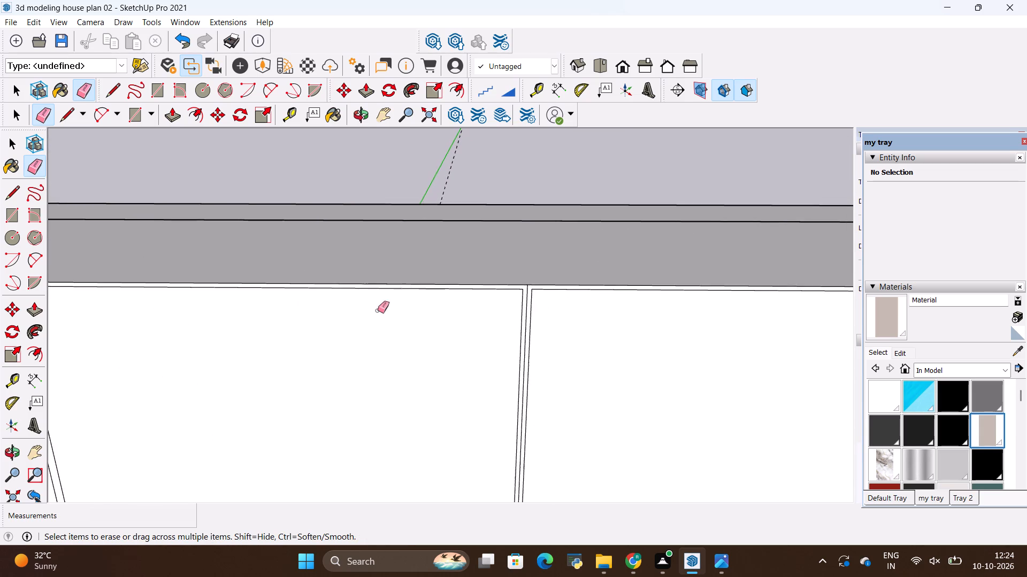
scroll(378, 310, "up", 2)
scroll(497, 306, "up", 13)
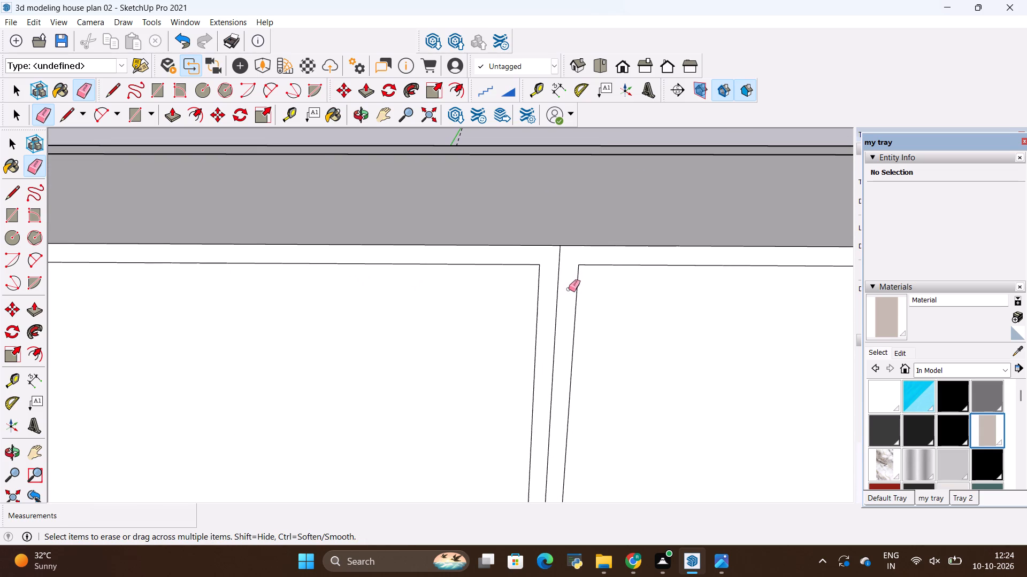
left_click_drag(568, 289, 558, 306)
scroll(425, 303, "down", 14)
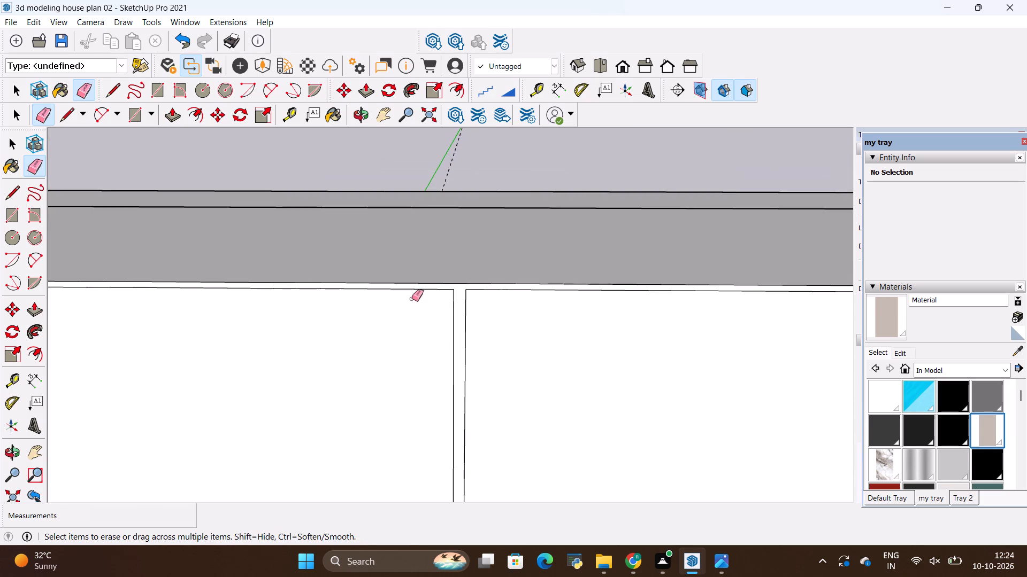
Erase the last two original divider lines between the overhead door panels toward the window-wall run's free end.
scroll(412, 299, "down", 10)
scroll(662, 303, "up", 12)
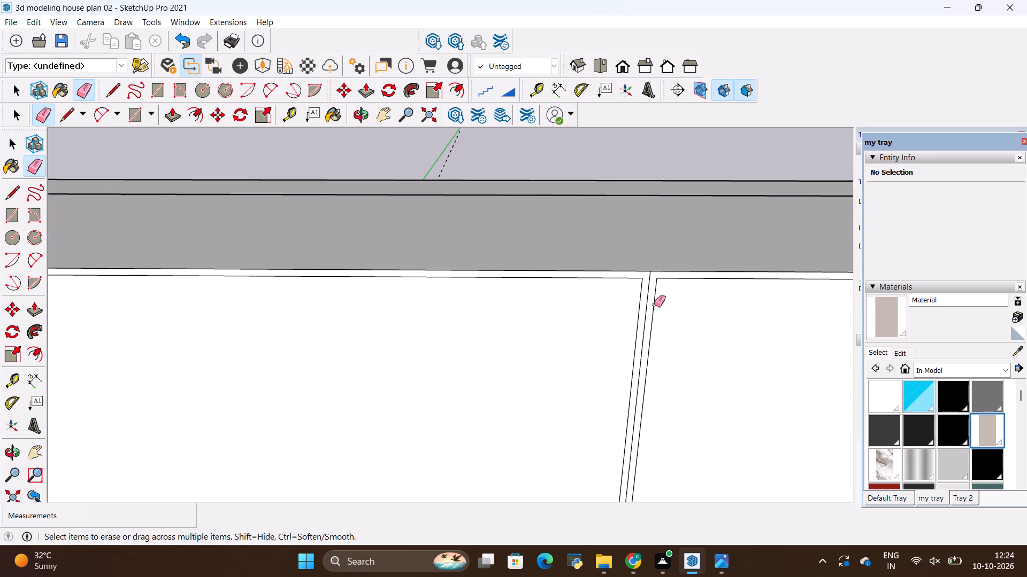
scroll(654, 305, "up", 9)
left_click_drag(643, 316, 632, 325)
scroll(398, 311, "down", 7)
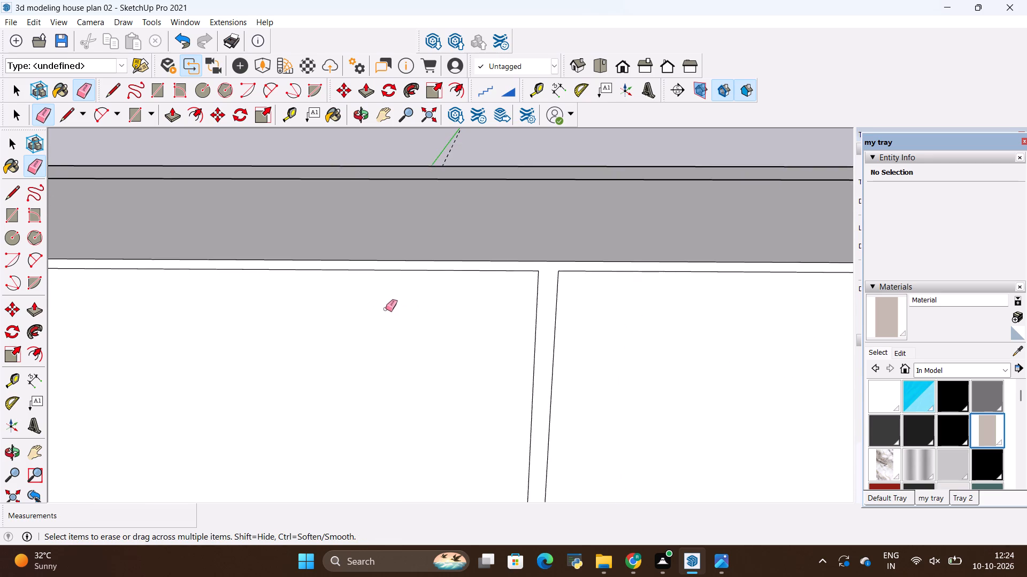
scroll(386, 309, "down", 20)
scroll(386, 309, "down", 2)
scroll(509, 311, "up", 12)
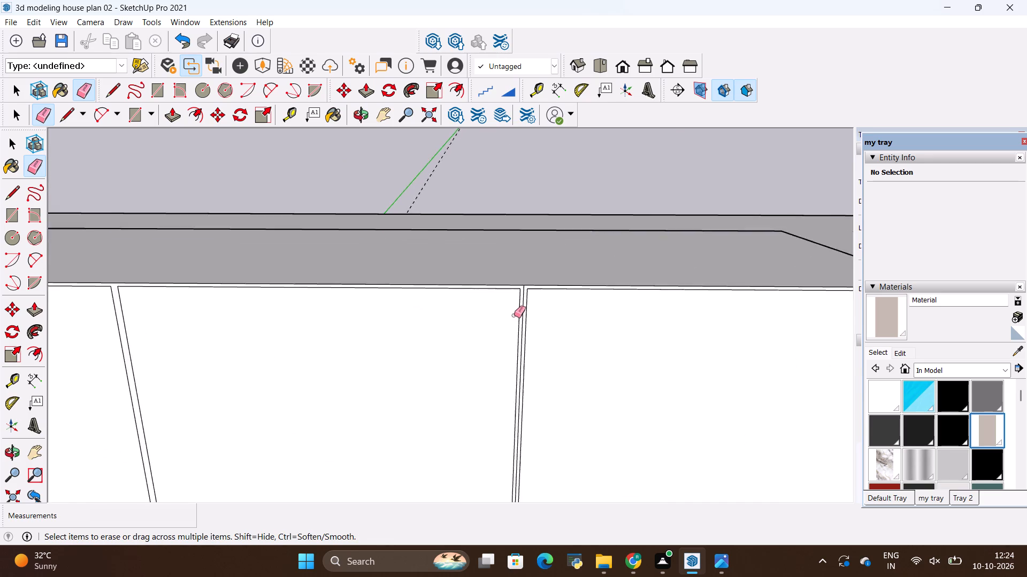
scroll(514, 315, "up", 15)
left_click_drag(532, 311, 529, 316)
key("space")
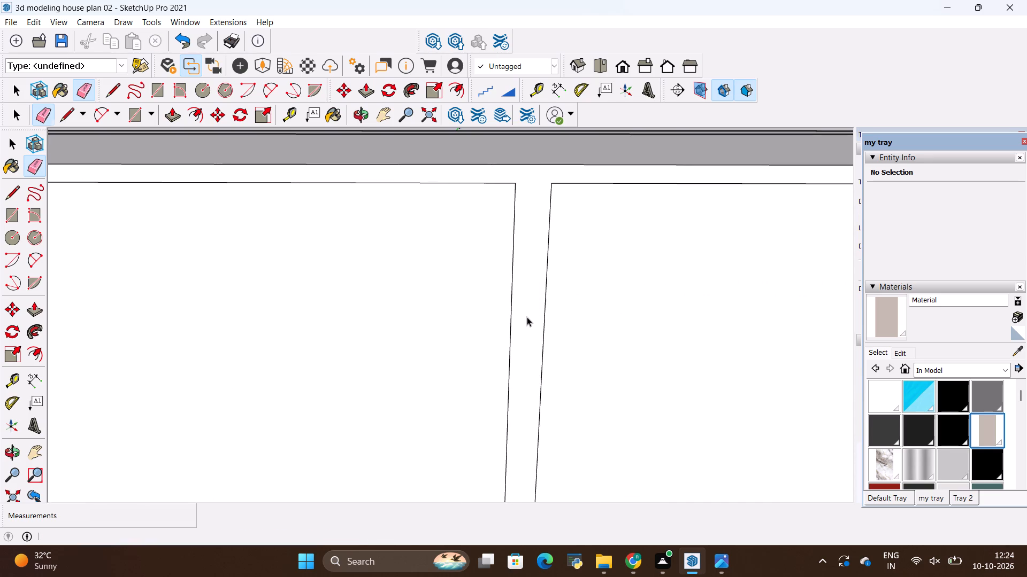
scroll(526, 317, "down", 20)
scroll(526, 317, "down", 9)
key("space")
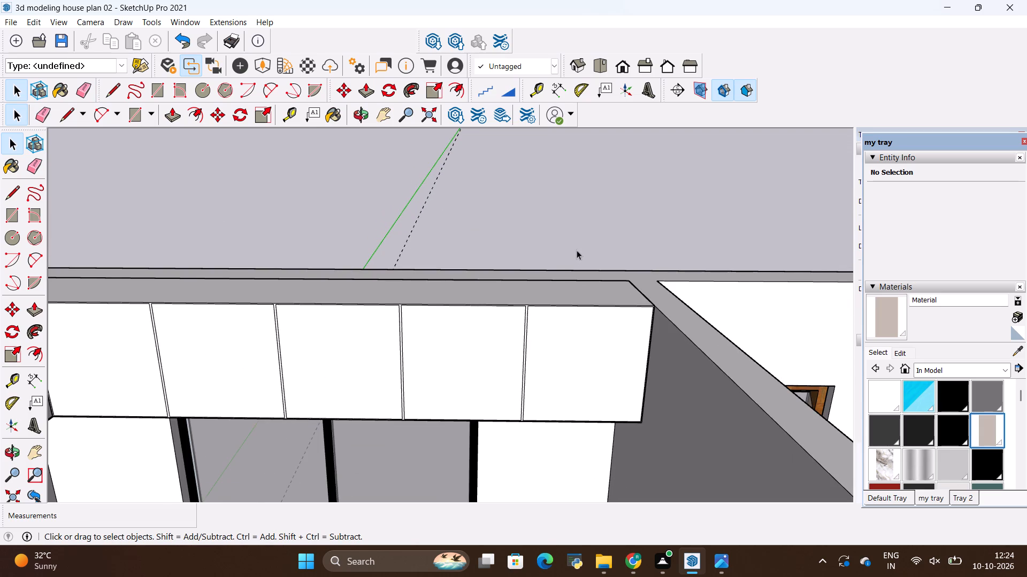
left_click(577, 250)
Push/Pull the thin gap face around the side-wall overhead door panels by 0.18" into the cabinet.
scroll(479, 307, "down", 11)
middle_click_drag(479, 325, 301, 427)
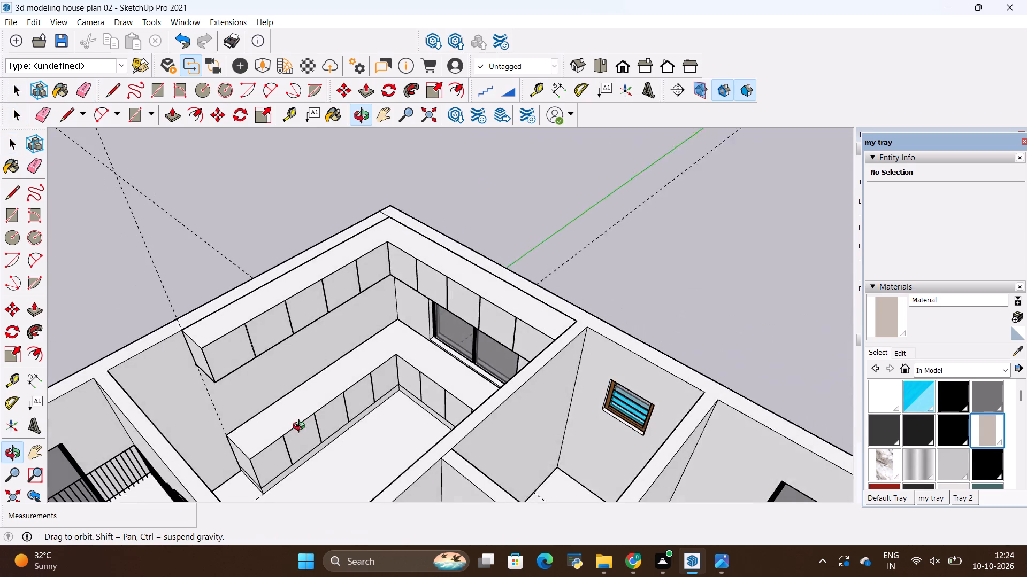
middle_click_drag(301, 427, 297, 425)
scroll(289, 277, "up", 10)
scroll(364, 278, "up", 4)
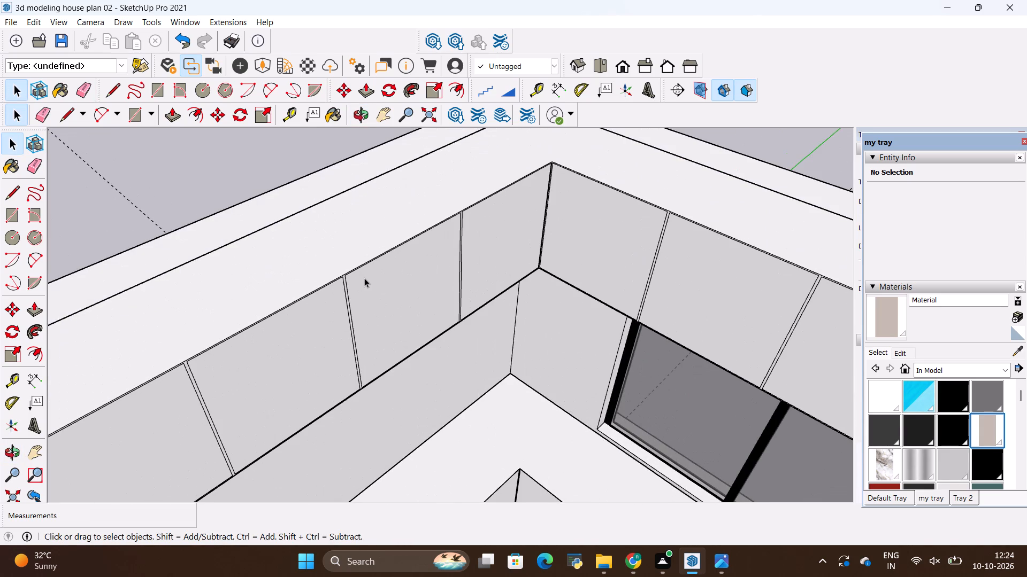
key("p")
scroll(358, 277, "up", 8)
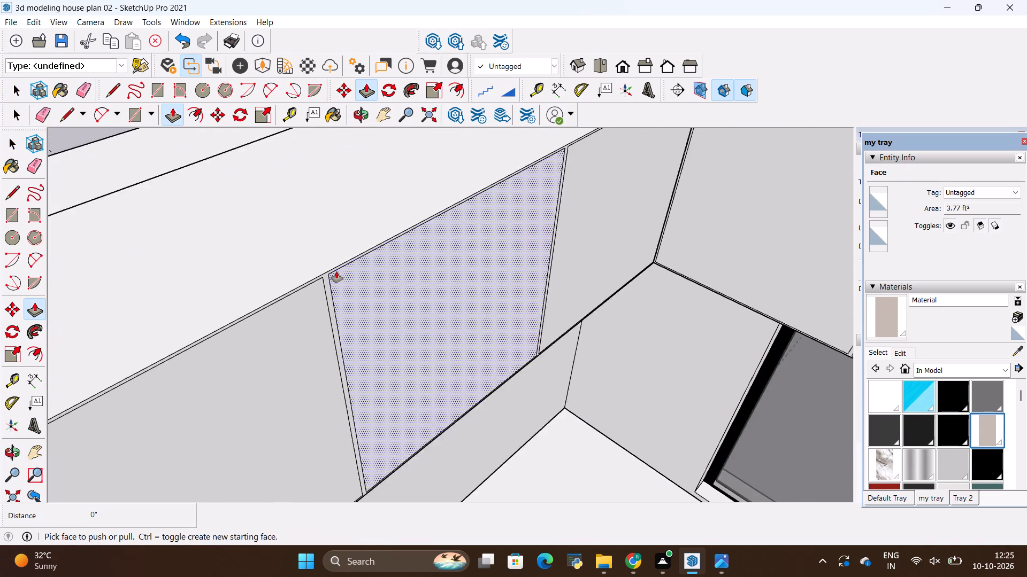
scroll(336, 271, "up", 11)
left_click(310, 298)
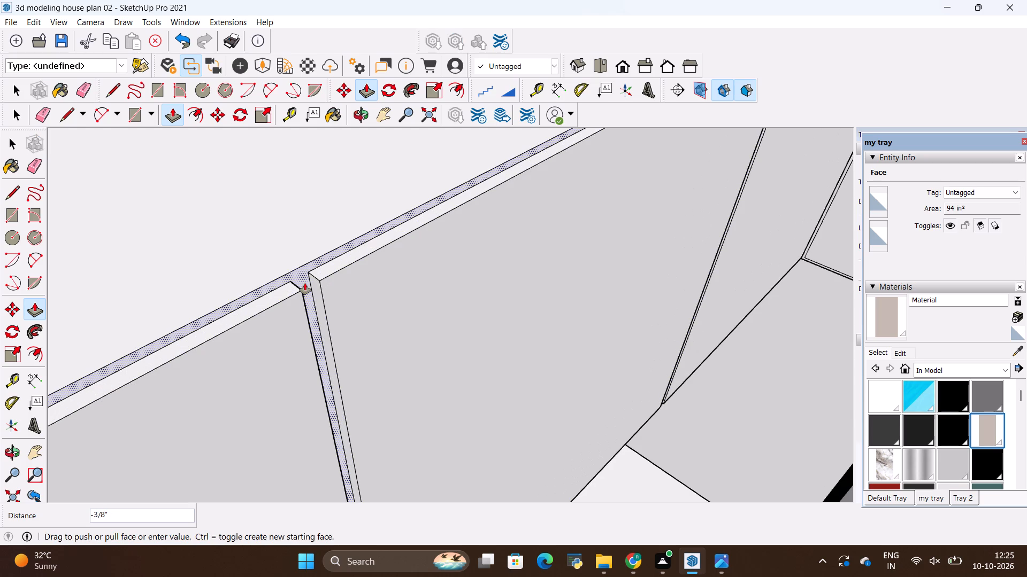
key("BackSpace")
type(".18")
key("shift+quotedbl")
key("Return")
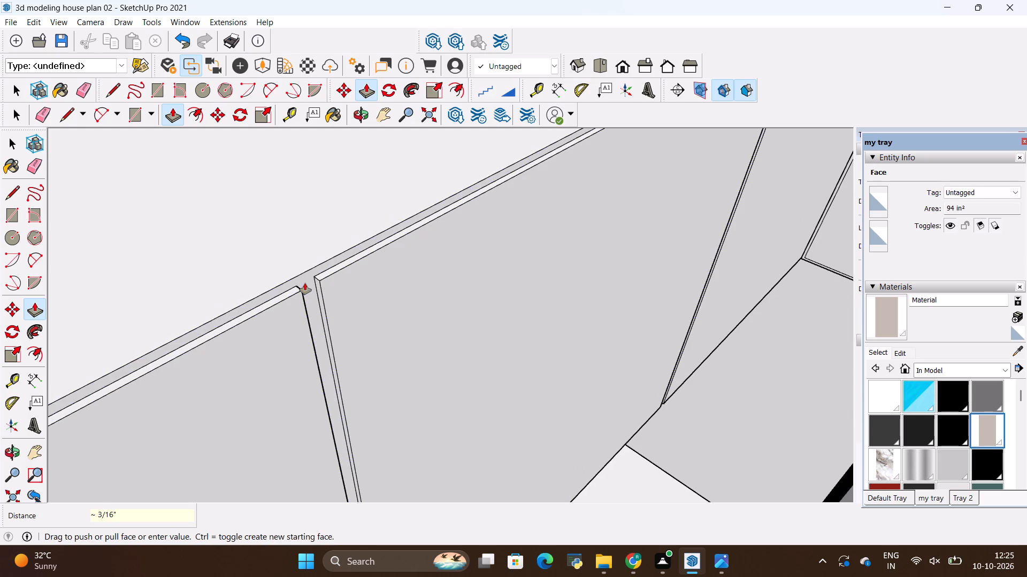
scroll(351, 283, "down", 20)
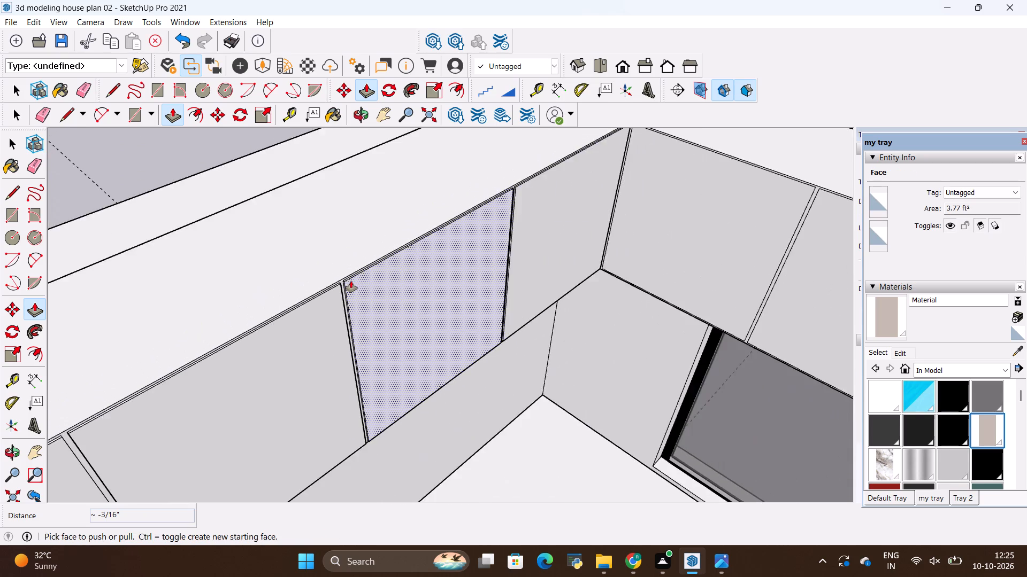
scroll(351, 281, "down", 12)
Push/Pull the thin gap face around the window-wall overhead door panels 0.18" into the cabinet.
middle_click_drag(358, 290, 281, 223)
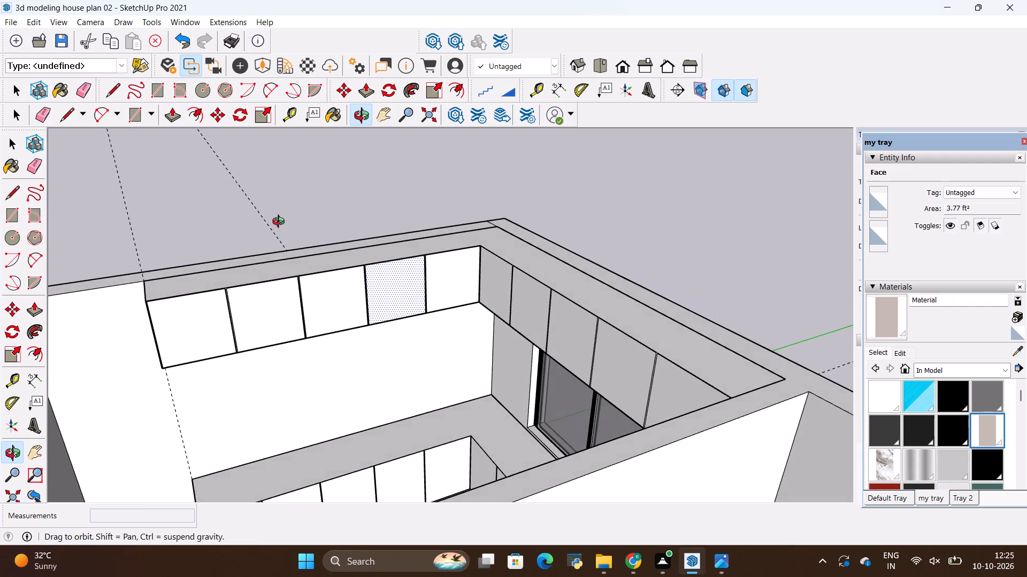
middle_click_drag(281, 223, 482, 215)
scroll(478, 236, "up", 4)
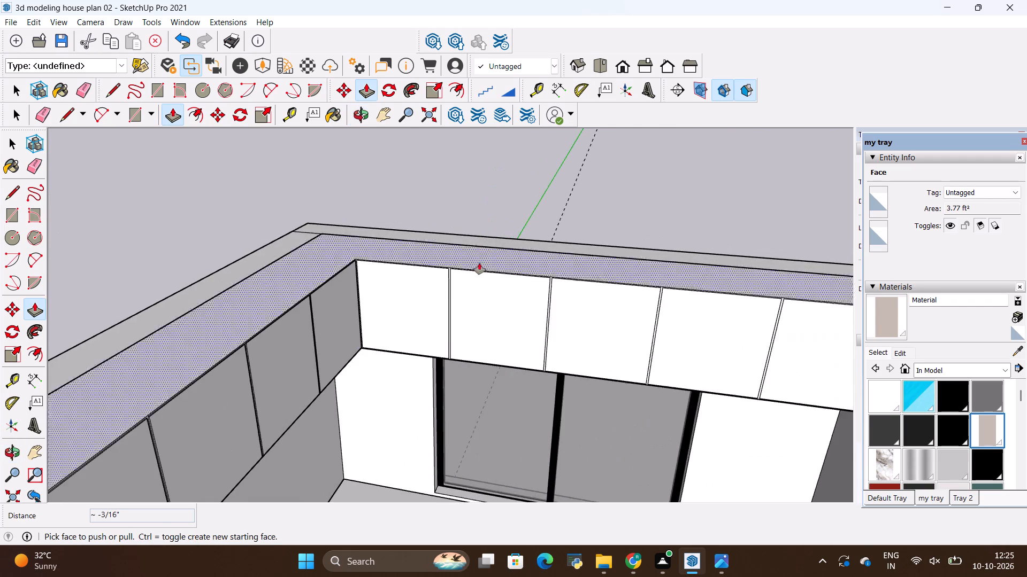
scroll(479, 263, "up", 16)
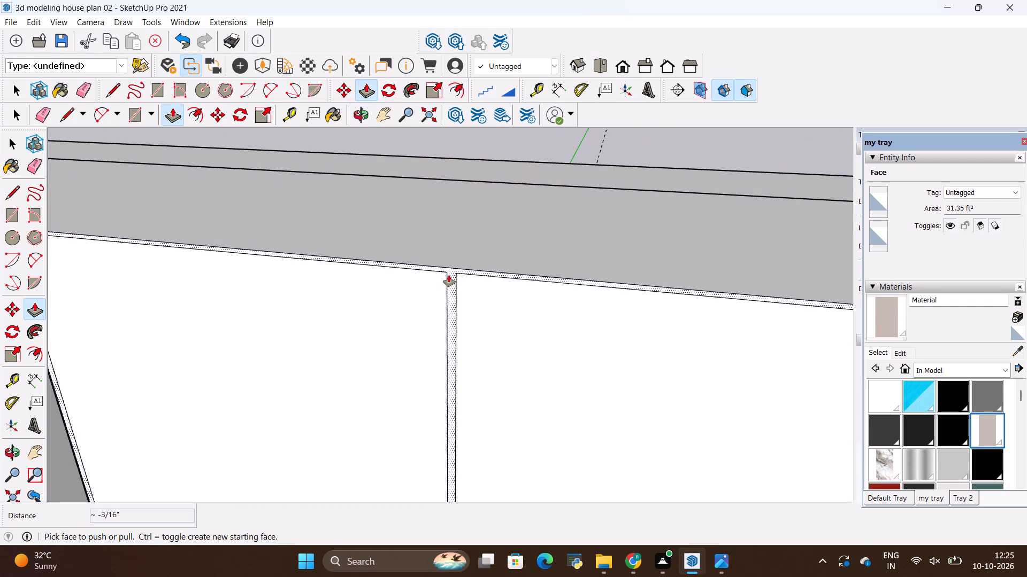
scroll(449, 275, "up", 4)
left_click(450, 275)
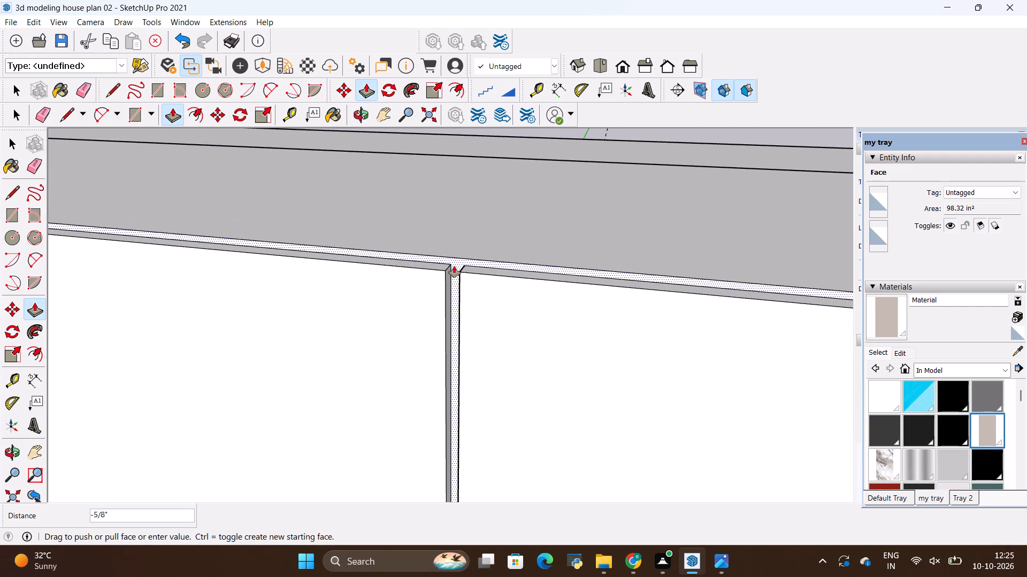
key("BackSpace")
type(".18")
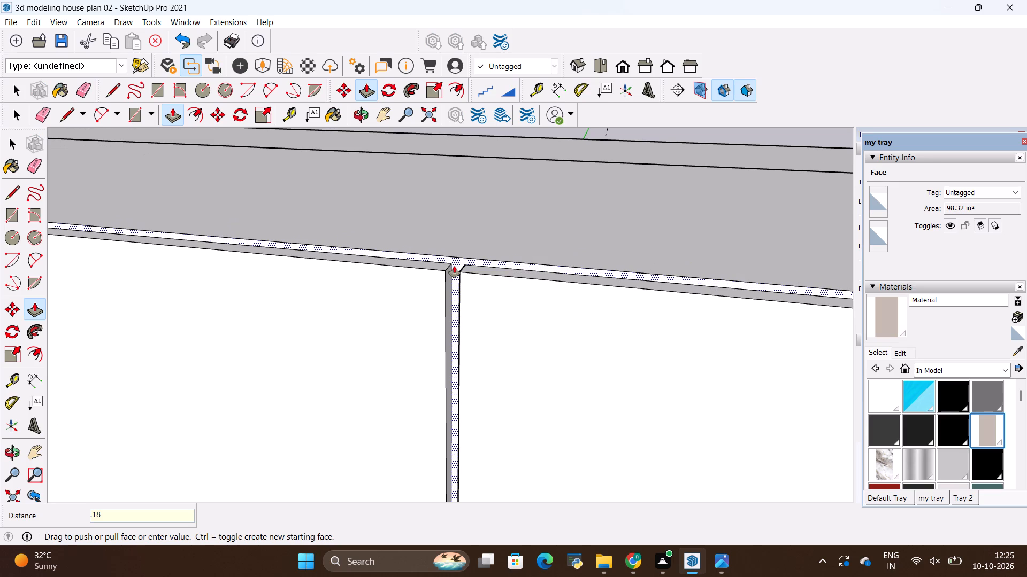
key("shift+quotedbl")
key("Return")
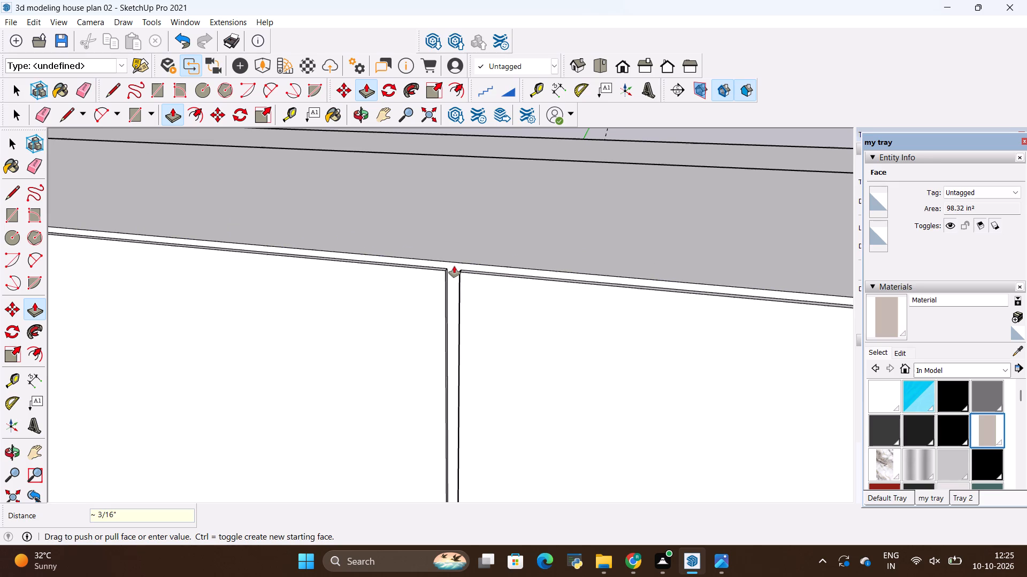
Open the kitchen counter group and Push/Pull the L-shaped countertop face upward by 1".
scroll(297, 397, "down", 19)
middle_click_drag(385, 371, 569, 323)
scroll(414, 371, "down", 12)
middle_click_drag(504, 416, 399, 441)
scroll(403, 401, "down", 2)
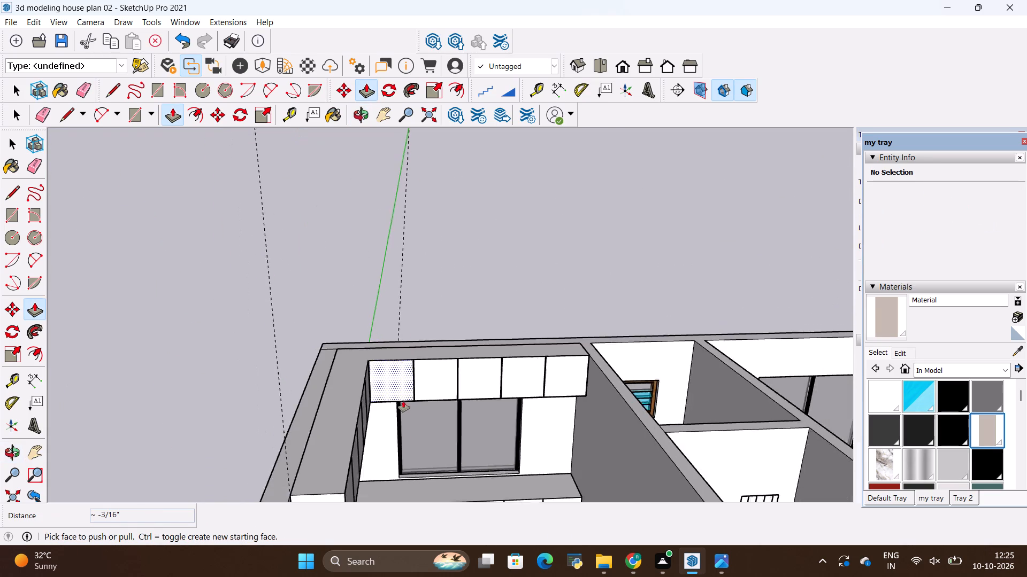
scroll(403, 401, "down", 10)
scroll(436, 433, "up", 11)
middle_click_drag(446, 418, 415, 510)
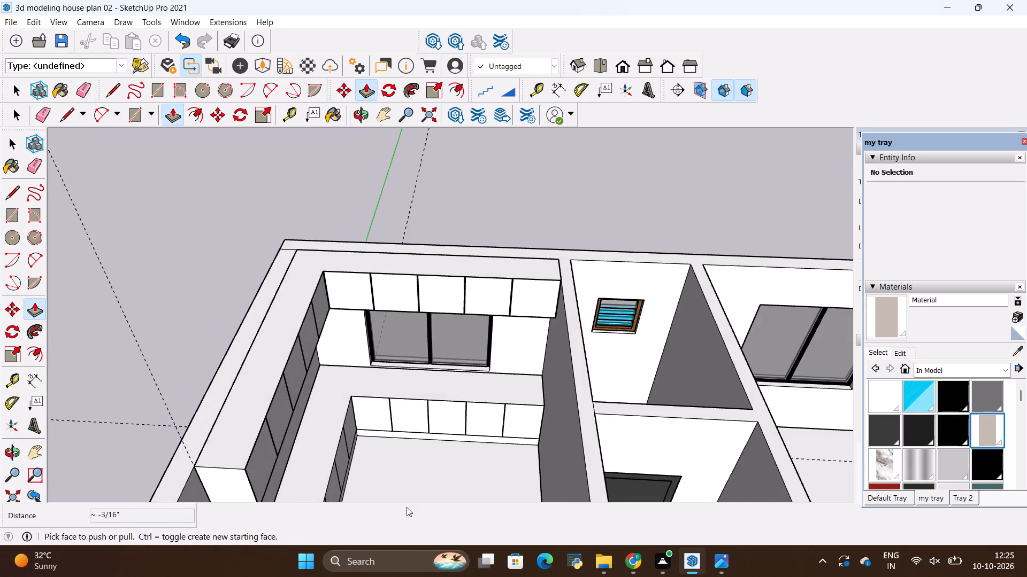
scroll(409, 454, "up", 20)
scroll(409, 454, "up", 4)
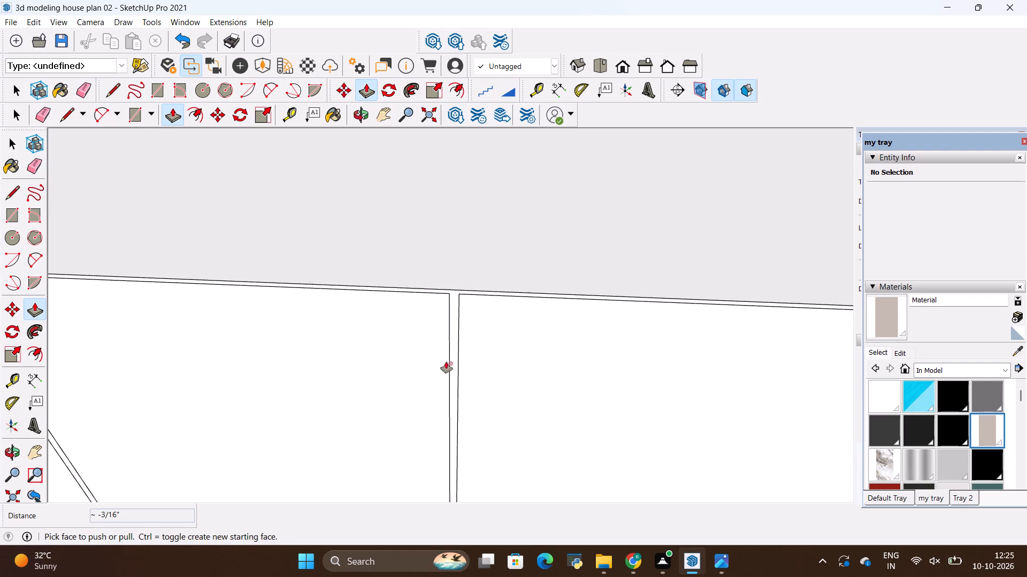
middle_click_drag(444, 366, 578, 389)
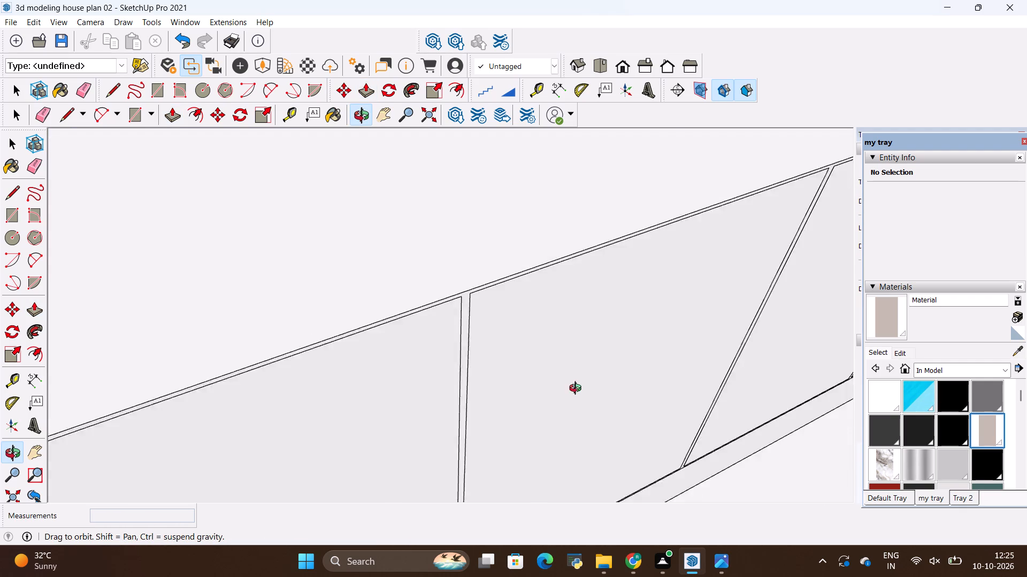
middle_click_drag(578, 389, 410, 388)
scroll(423, 381, "down", 11)
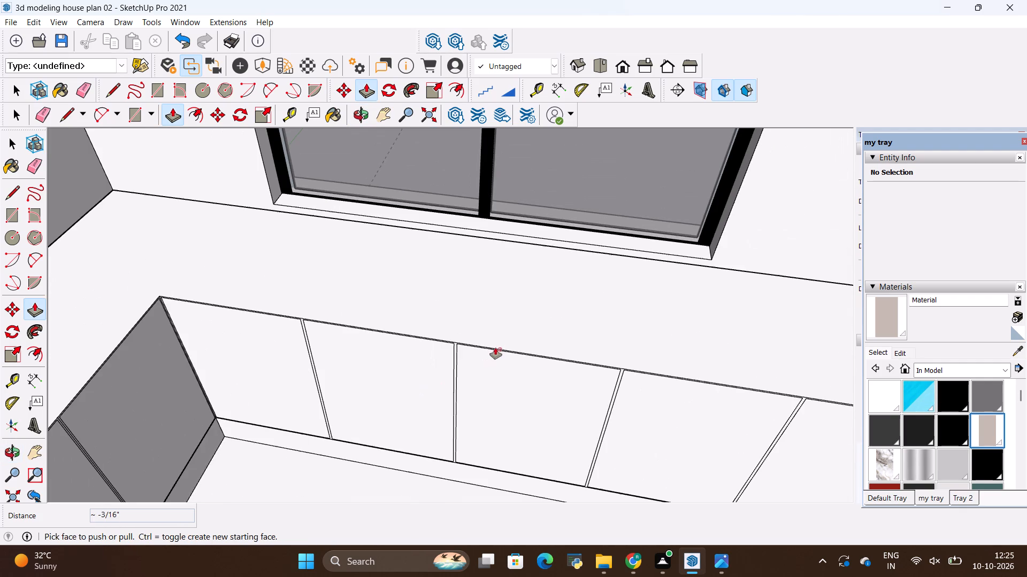
scroll(495, 348, "down", 1)
key("p")
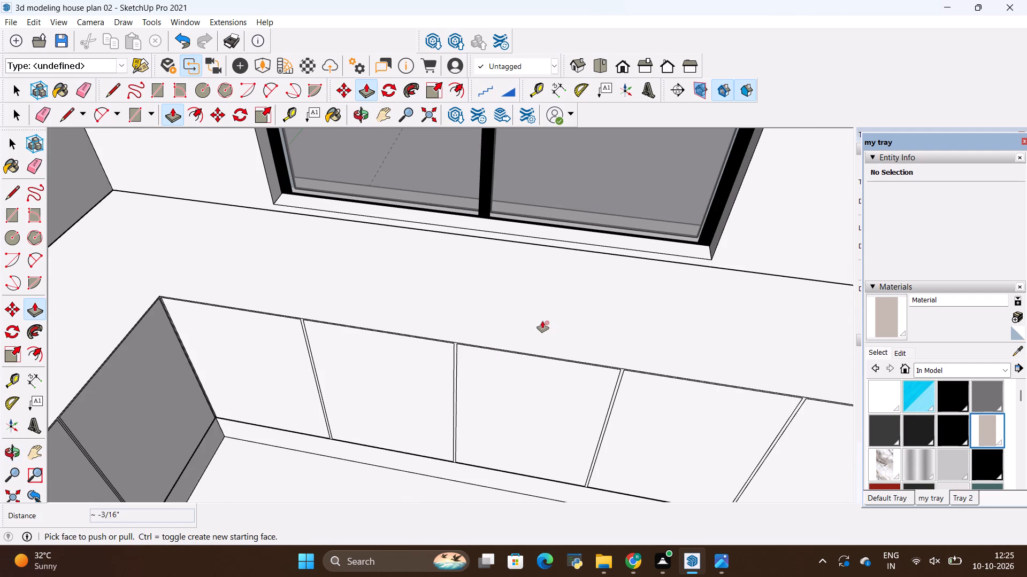
key("space")
left_click(542, 326)
left_click(520, 323)
left_click(520, 323)
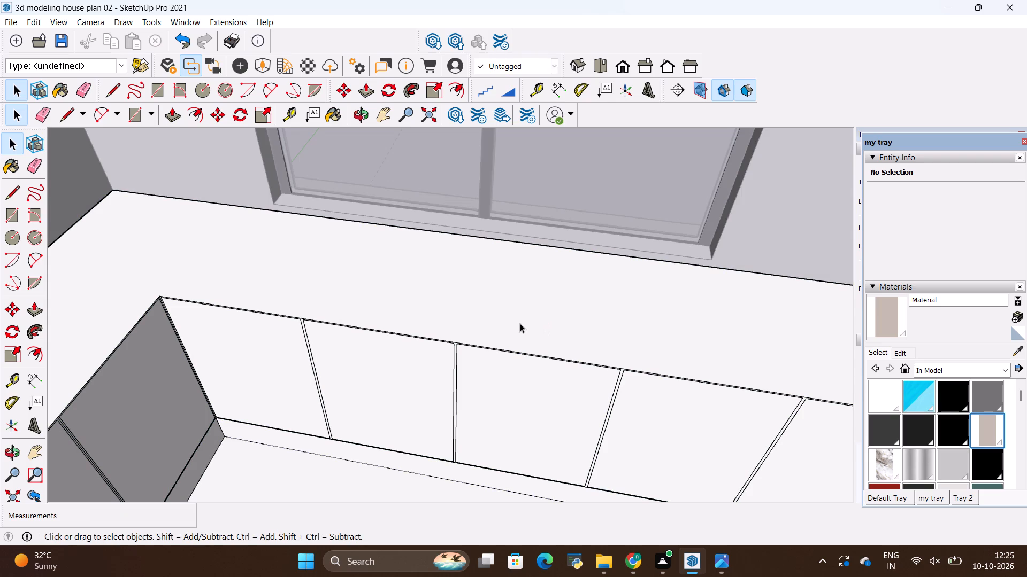
key("p")
left_click(520, 323)
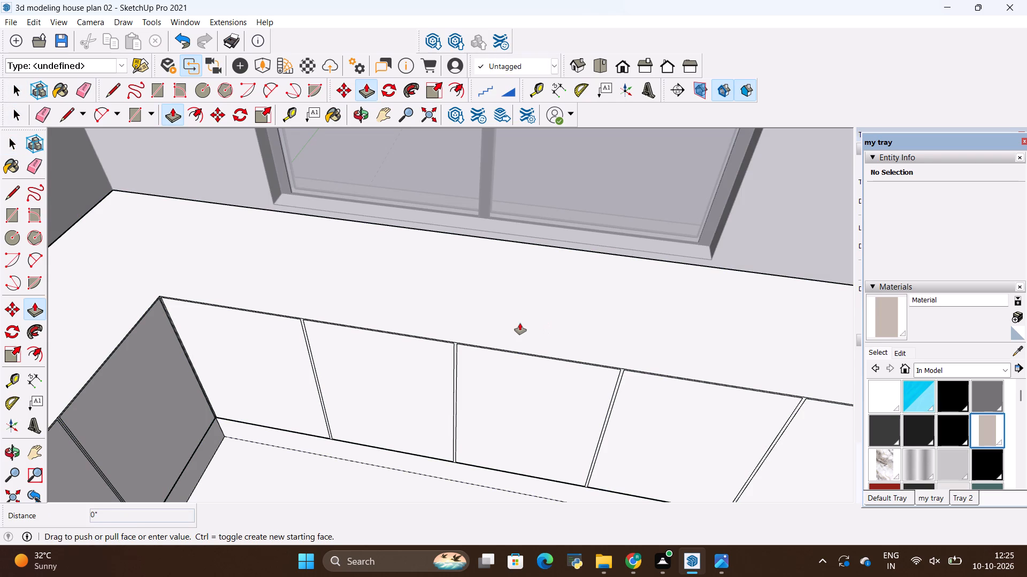
left_click(520, 323)
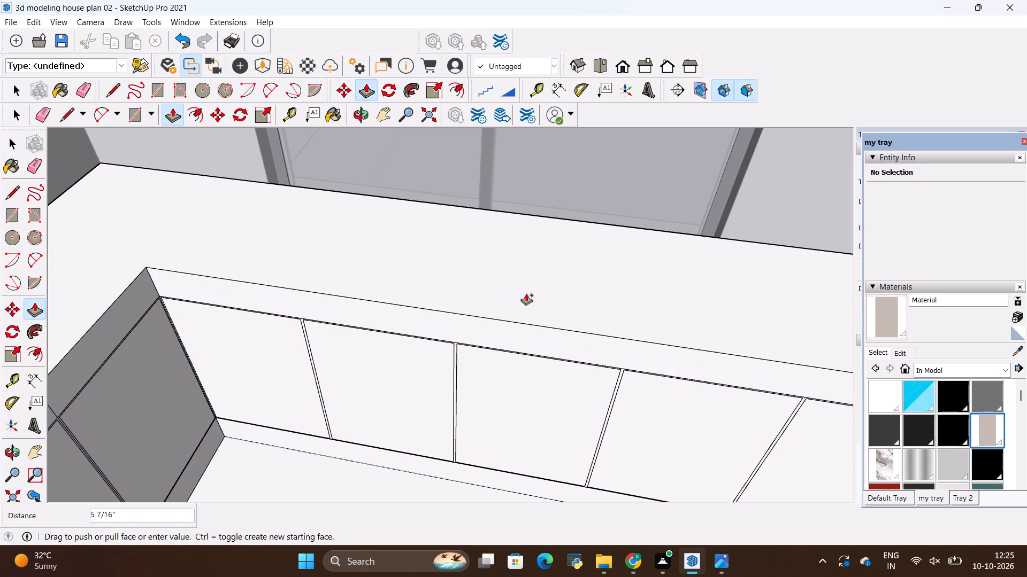
key("BackSpace")
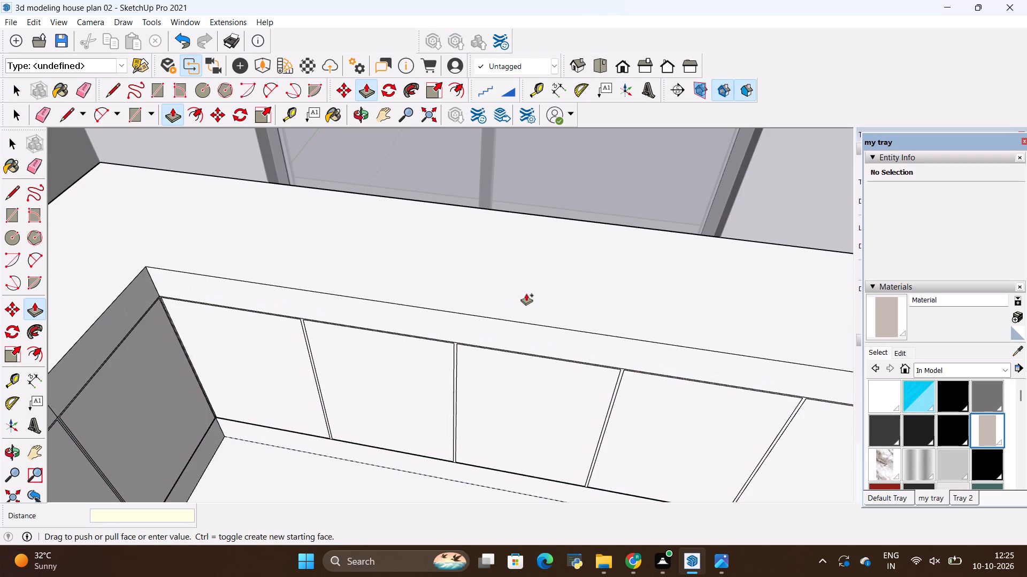
type("1\"")
key("Return")
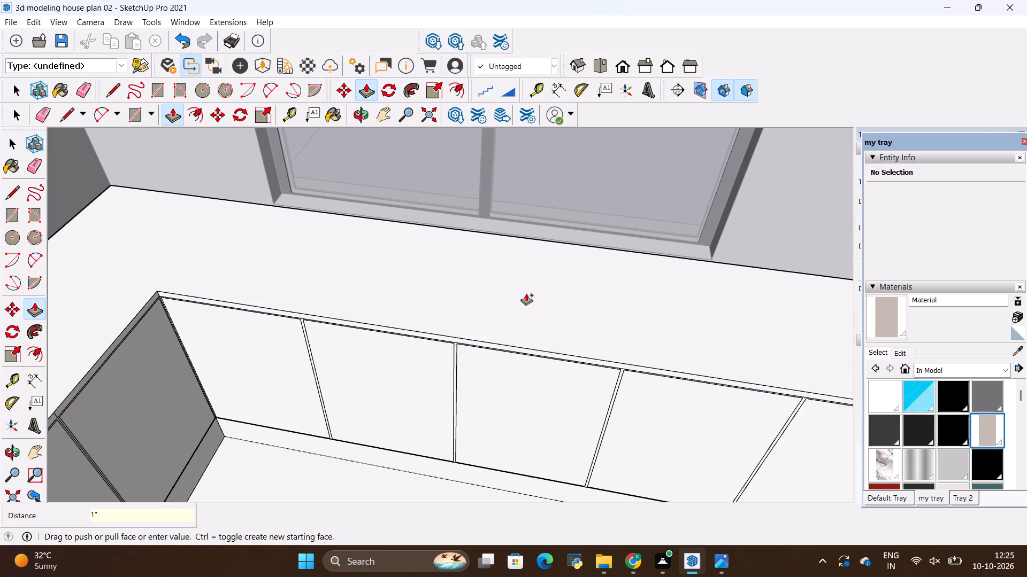
key("space")
left_click(526, 294)
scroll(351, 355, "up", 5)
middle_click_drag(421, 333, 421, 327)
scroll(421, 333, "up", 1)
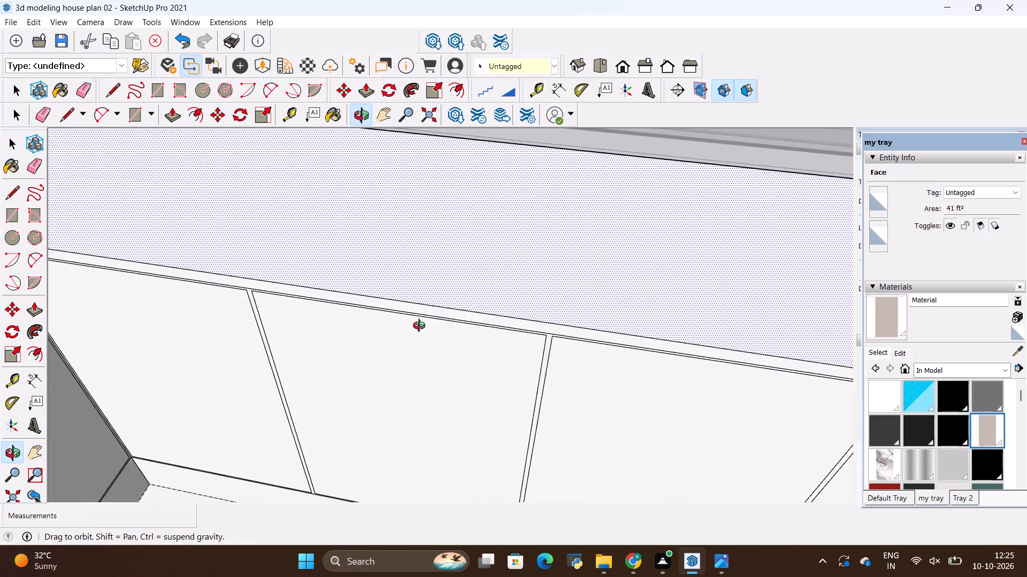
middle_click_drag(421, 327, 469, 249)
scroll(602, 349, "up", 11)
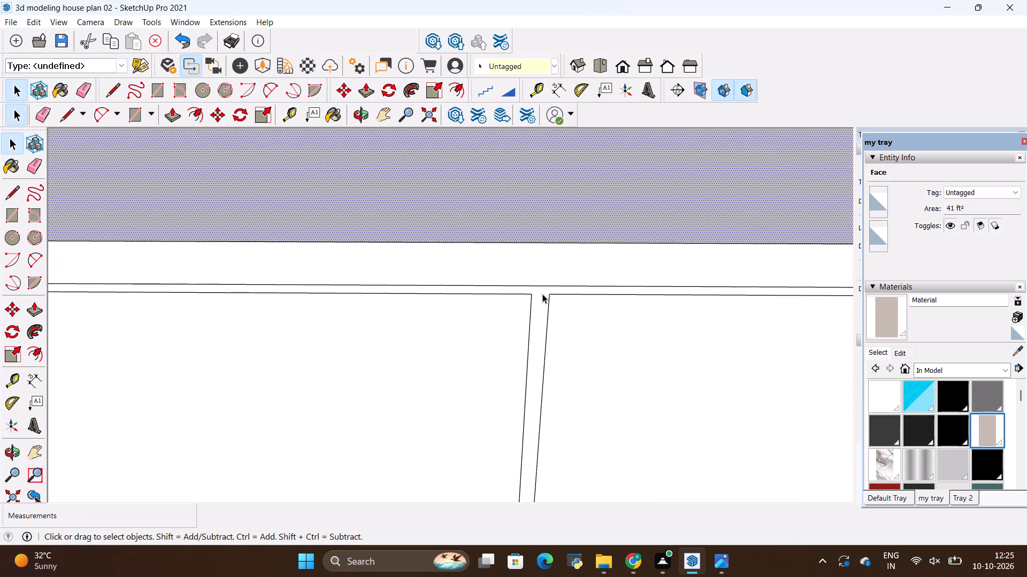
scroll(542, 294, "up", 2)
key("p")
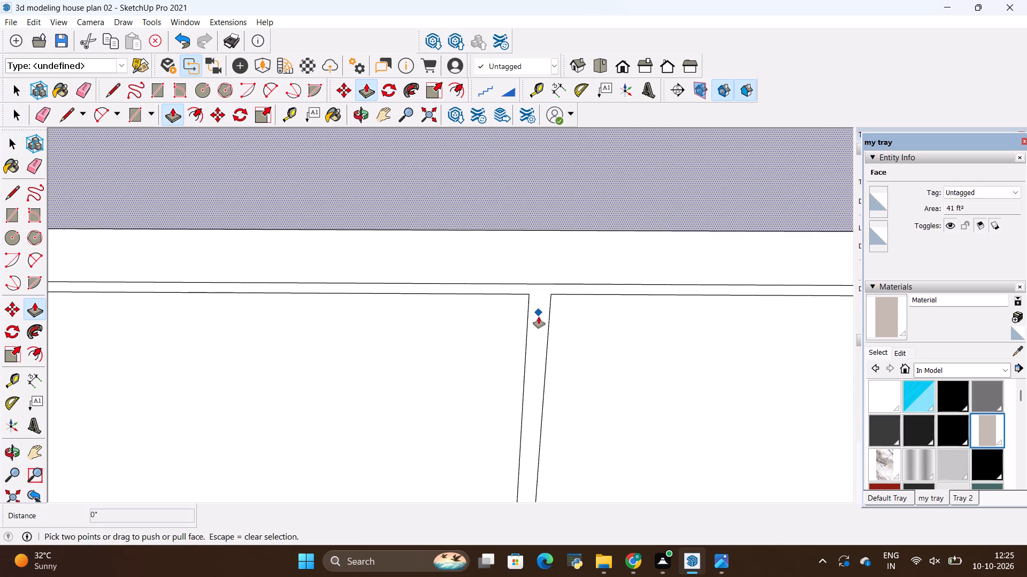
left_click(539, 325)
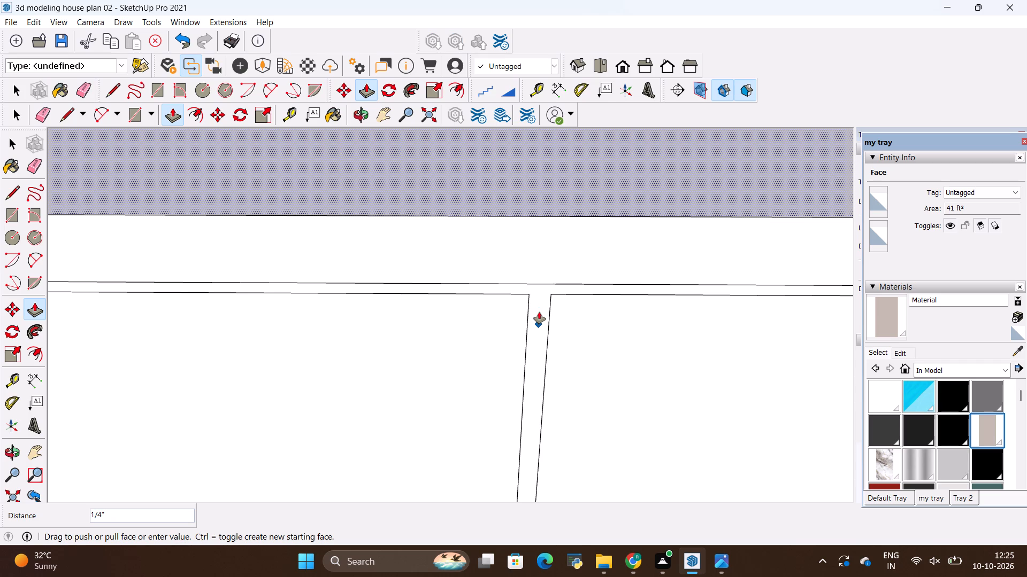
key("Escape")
Push/Pull the thin gap face around the window-wall lower door panels 0.18" into the cabinet.
key("space")
left_click(539, 313)
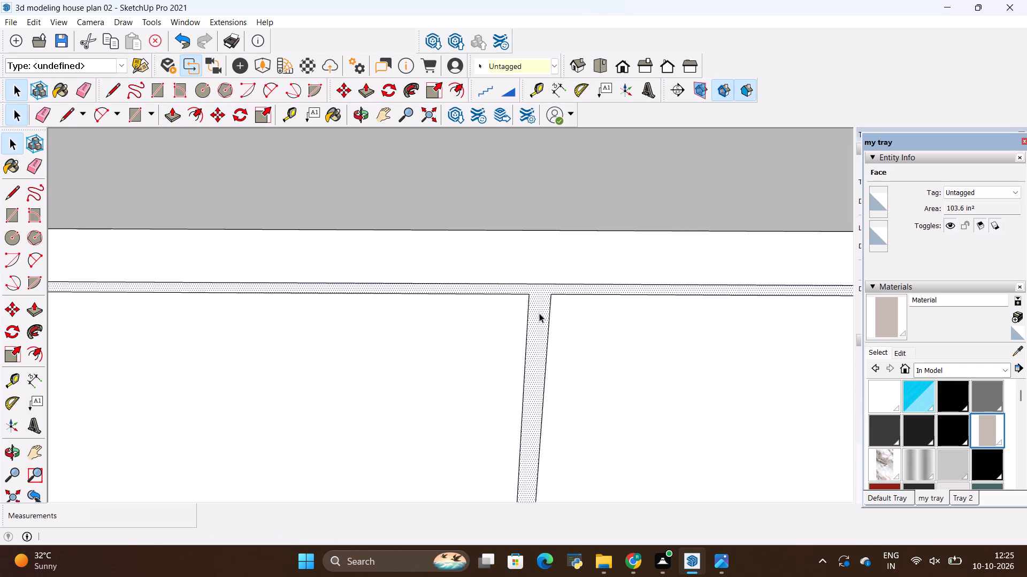
key("p")
left_click(535, 340)
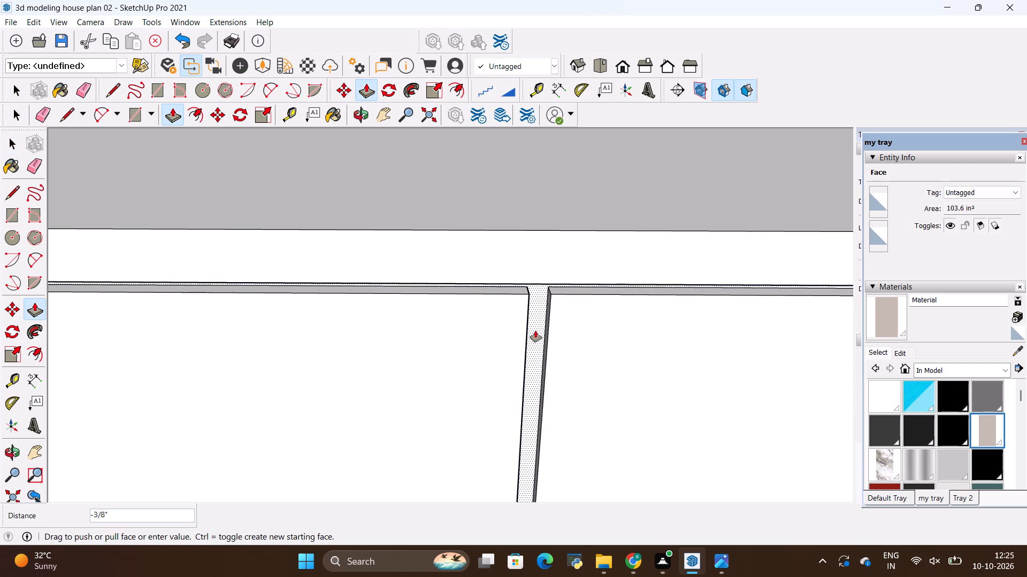
type(".18")
key("shift+quotedbl")
key("Return")
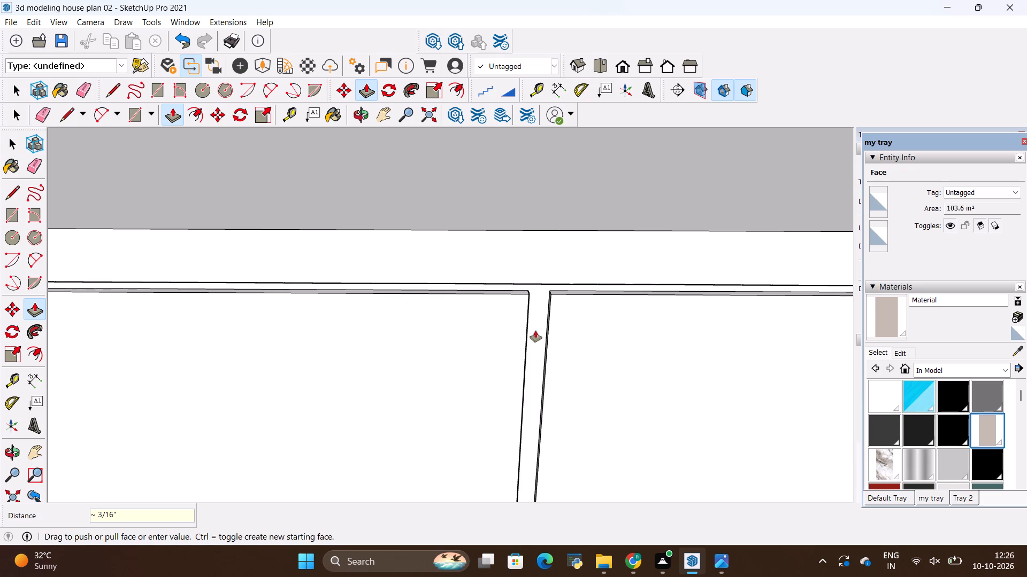
Erase the two original divider lines nearest the free end, between the offset lower door outlines on the side-wall counter.
scroll(532, 305, "down", 12)
middle_click_drag(528, 243, 549, 387)
scroll(537, 287, "down", 1)
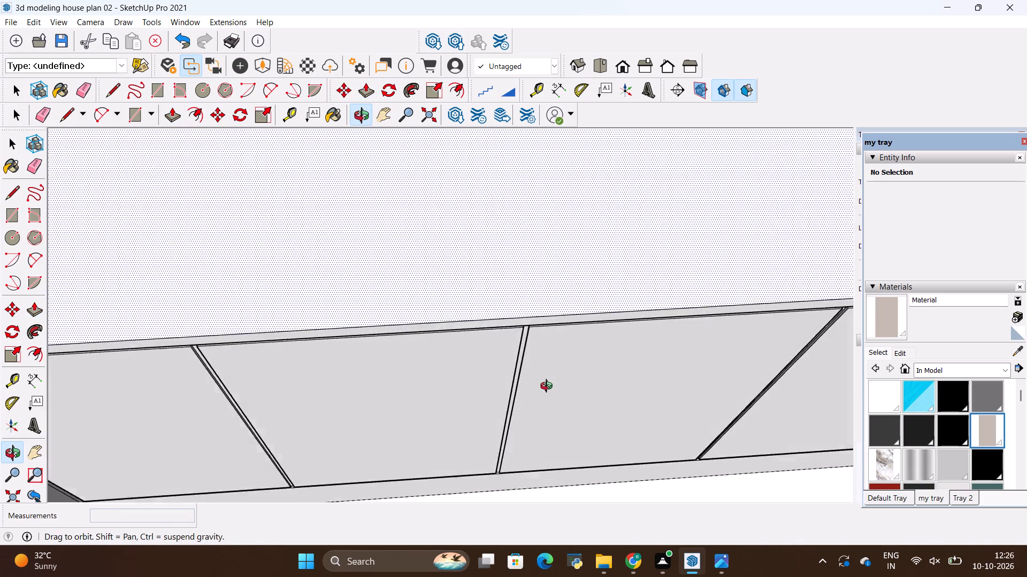
middle_click_drag(549, 387, 549, 392)
scroll(530, 376, "down", 20)
scroll(530, 376, "down", 8)
middle_click_drag(570, 409, 525, 445)
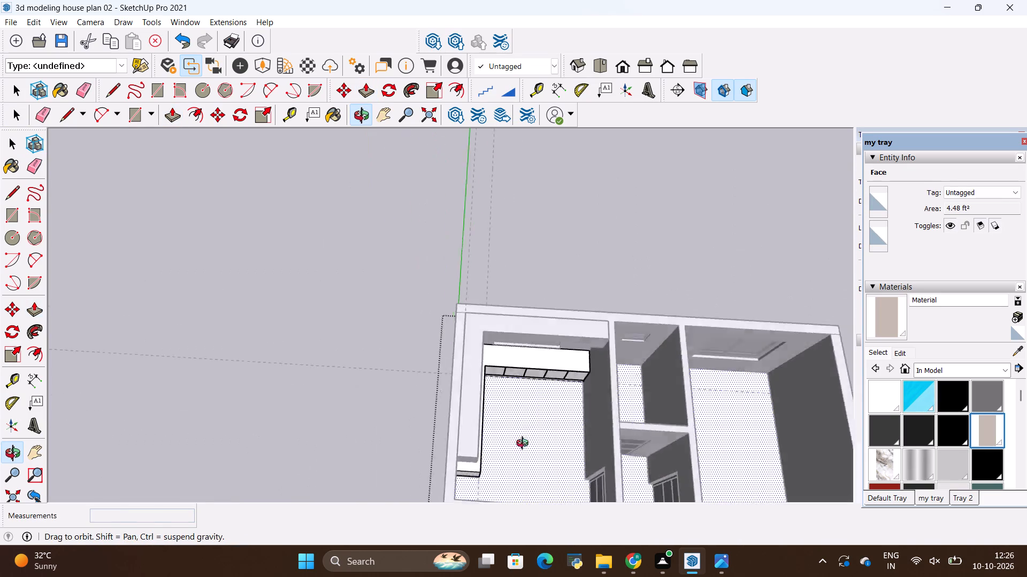
middle_click_drag(525, 445, 252, 355)
scroll(382, 417, "up", 17)
scroll(374, 389, "down", 6)
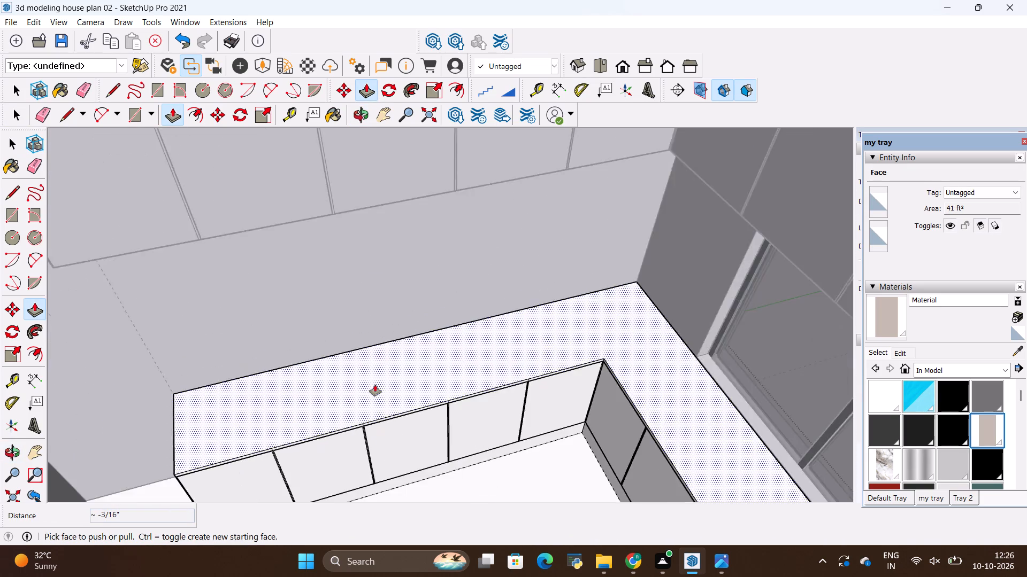
middle_click_drag(414, 484, 347, 456)
scroll(348, 456, "down", 1)
scroll(370, 457, "up", 17)
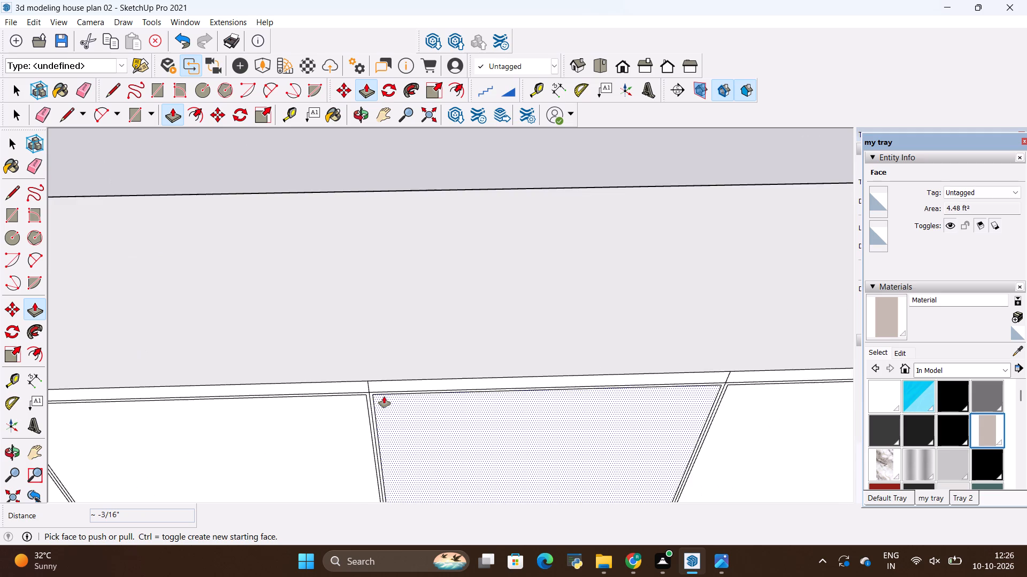
scroll(384, 396, "up", 16)
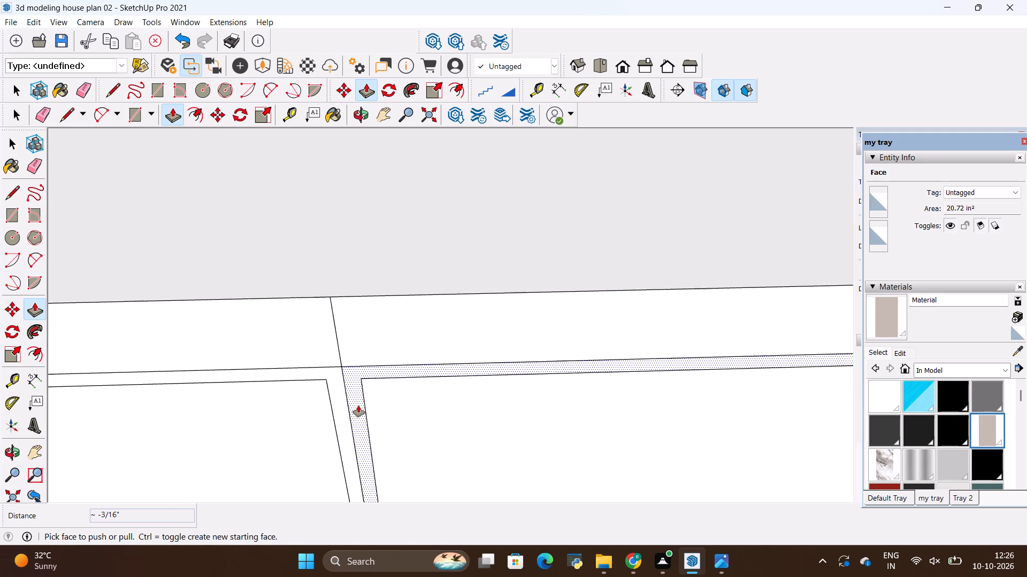
key("e")
left_click_drag(357, 402, 347, 408)
scroll(444, 375, "down", 16)
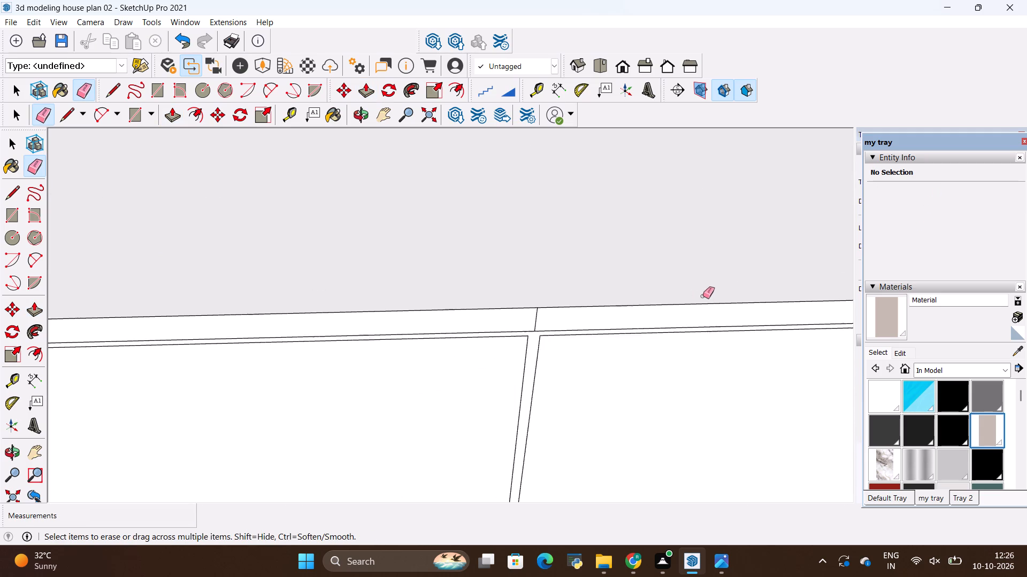
scroll(703, 296, "down", 3)
scroll(231, 318, "up", 18)
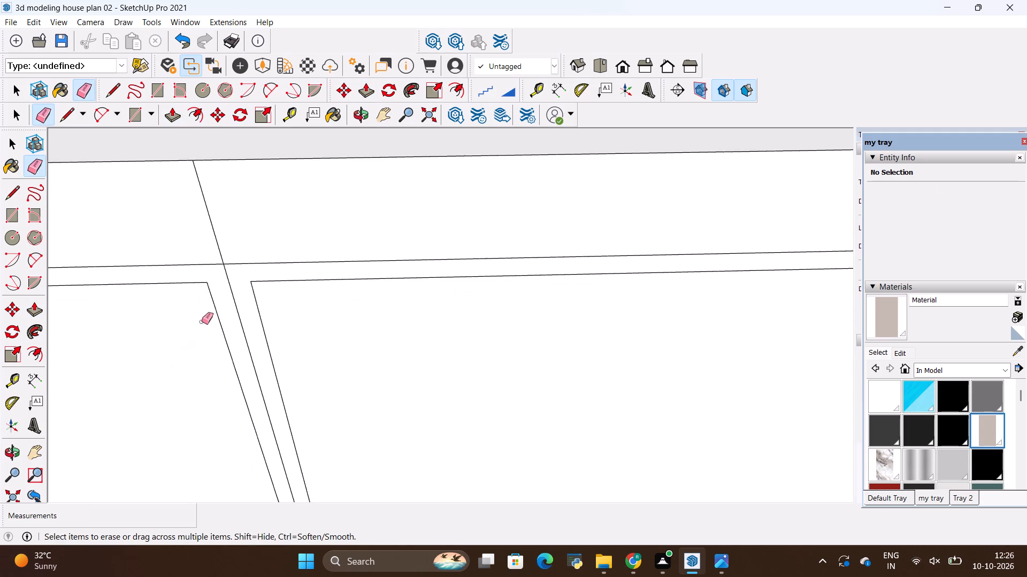
scroll(202, 322, "up", 3)
left_click_drag(236, 280, 235, 302)
scroll(538, 370, "down", 6)
scroll(596, 400, "down", 4)
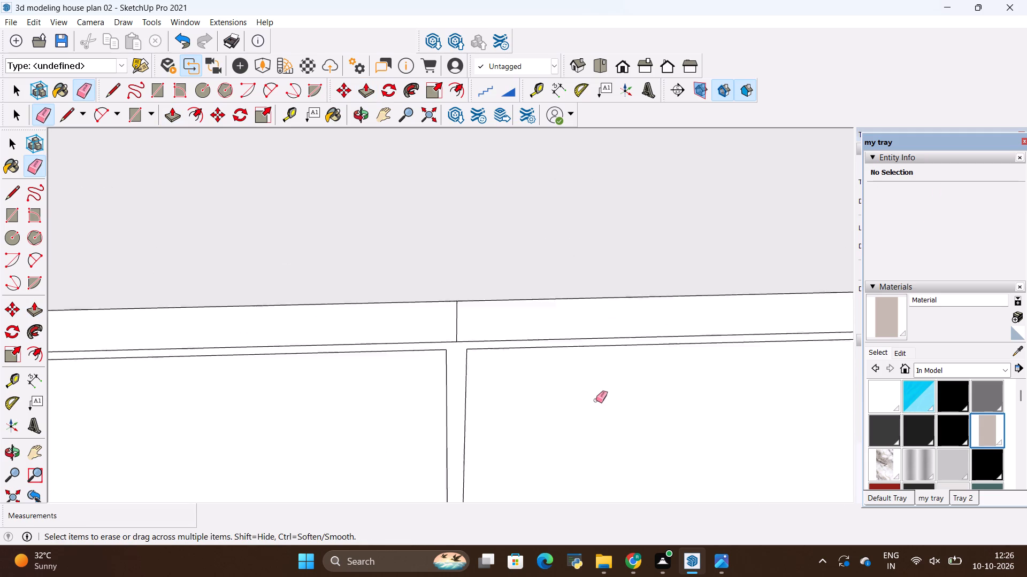
Erase the remaining two side-wall lower divider lines toward the inner corner, including their short extensions across the countertop's front edge.
scroll(596, 400, "down", 2)
scroll(633, 362, "down", 6)
scroll(578, 285, "down", 5)
scroll(595, 333, "up", 5)
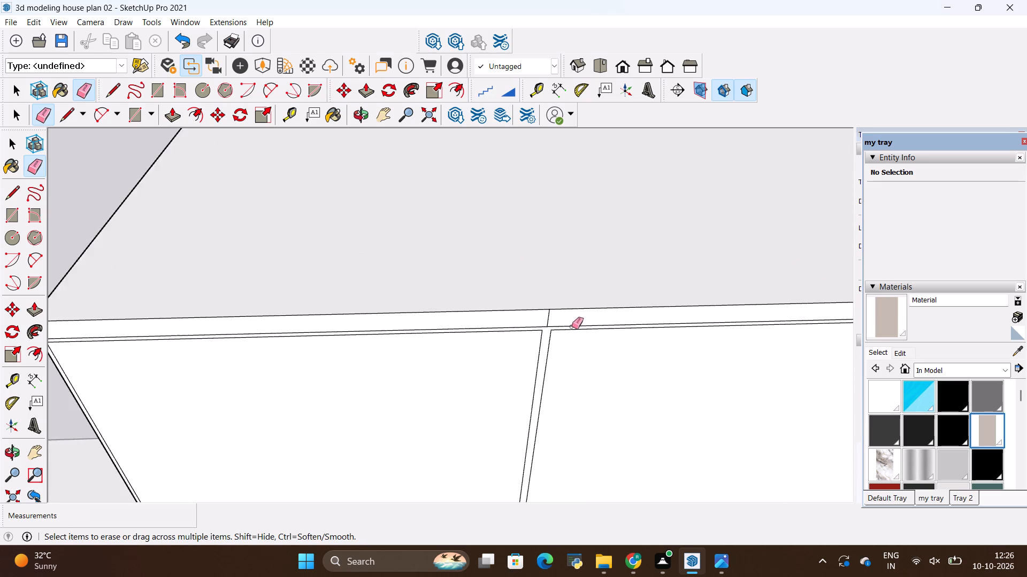
scroll(572, 326, "up", 8)
scroll(400, 338, "down", 17)
scroll(393, 338, "up", 1)
scroll(393, 338, "down", 10)
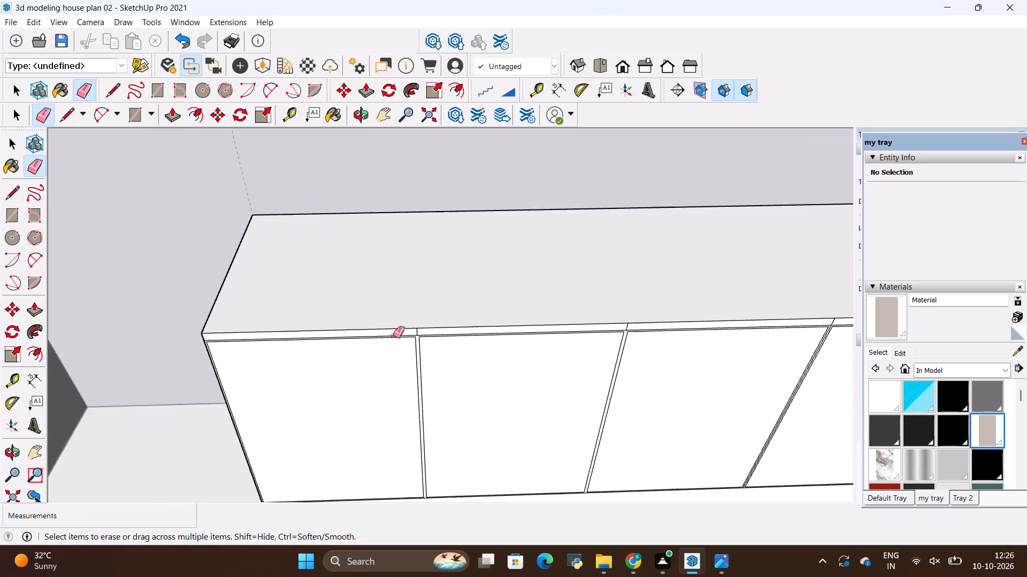
scroll(393, 336, "down", 4)
scroll(518, 323, "up", 20)
scroll(518, 323, "up", 4)
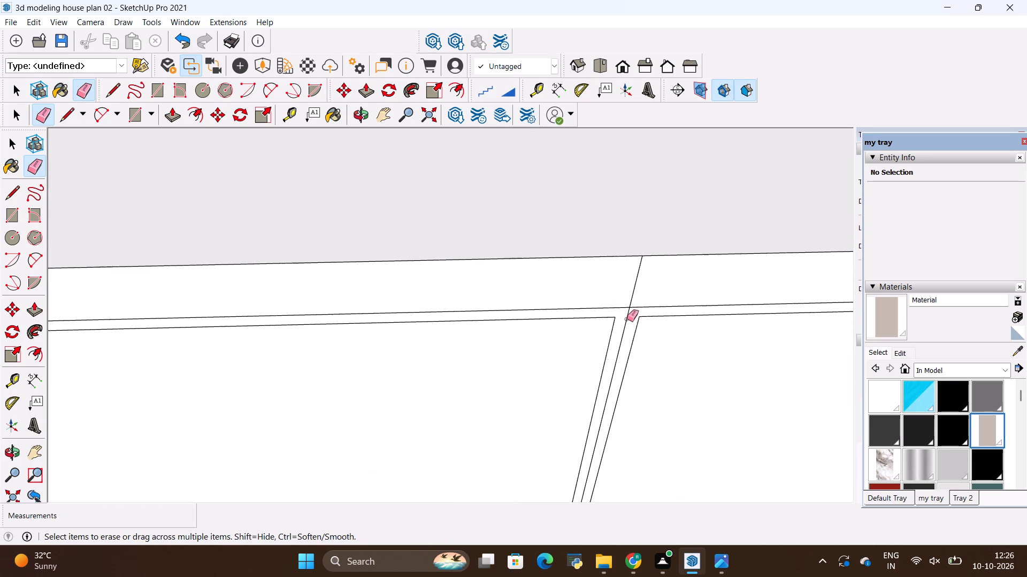
scroll(627, 319, "up", 5)
left_click_drag(629, 317, 624, 323)
left_click_drag(642, 277, 624, 275)
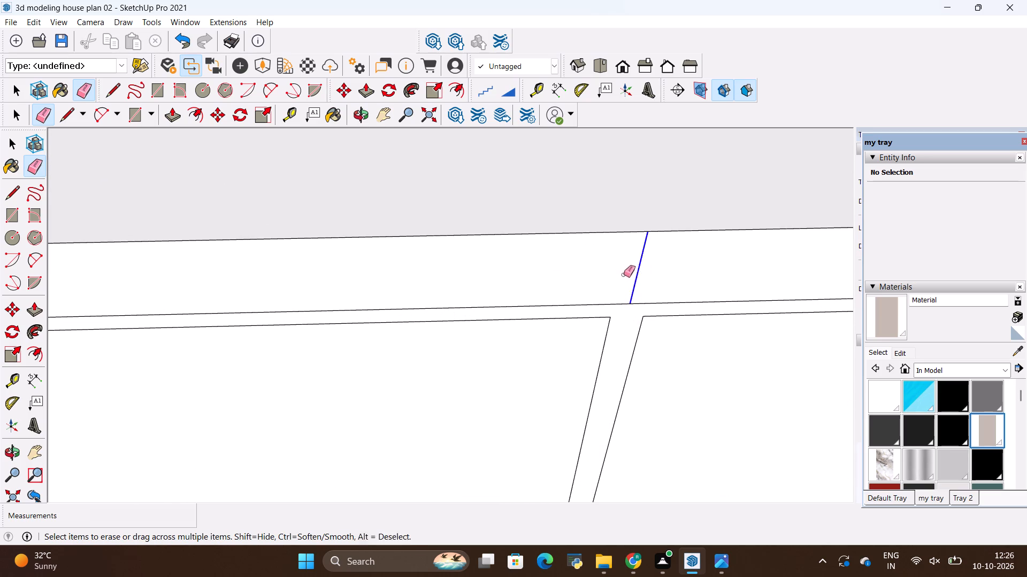
left_click_drag(624, 275, 604, 281)
scroll(177, 372, "down", 20)
scroll(177, 372, "down", 2)
scroll(548, 345, "up", 2)
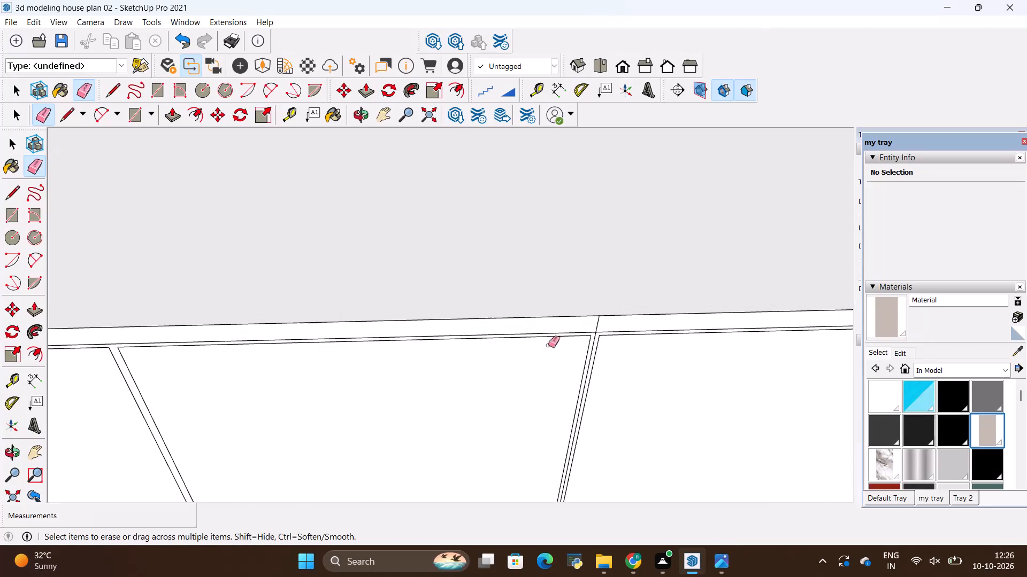
scroll(548, 345, "up", 13)
left_click_drag(611, 315, 585, 313)
scroll(588, 354, "up", 5)
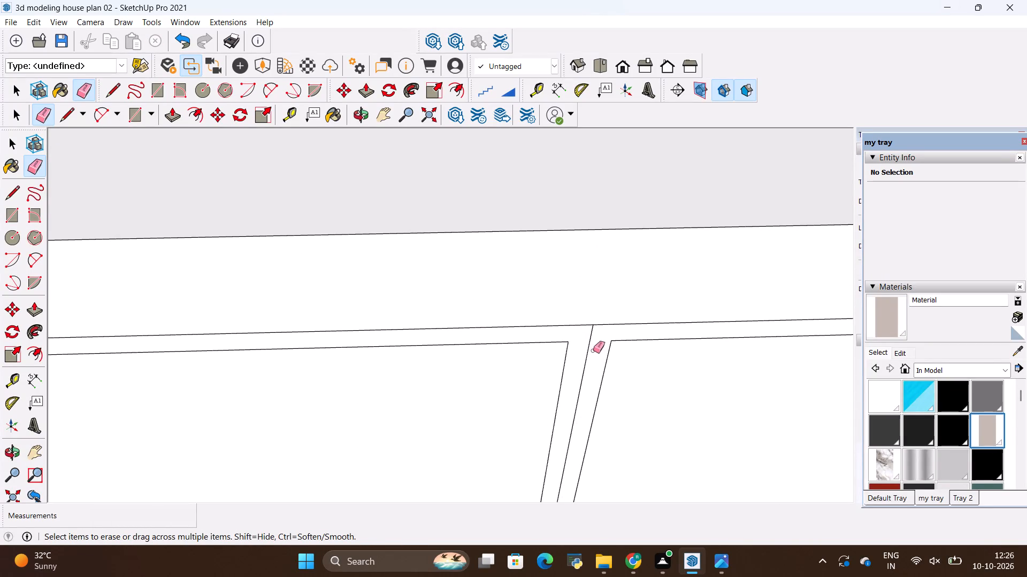
left_click_drag(592, 348, 581, 349)
Push/Pull the thin gap face around the side-wall lower door panels 0.18" into the cabinet.
key("space")
key("p")
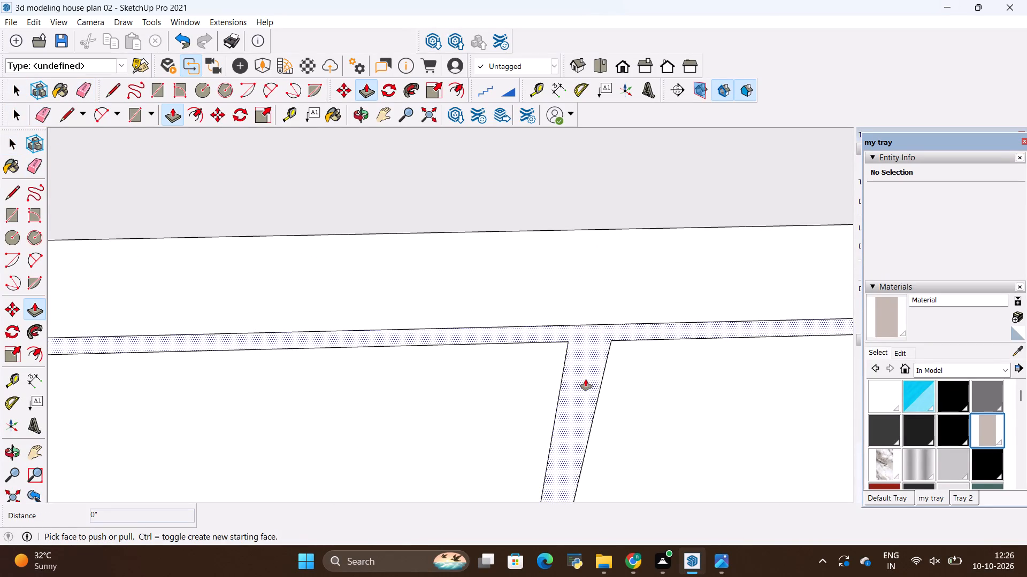
left_click(586, 379)
key("BackSpace")
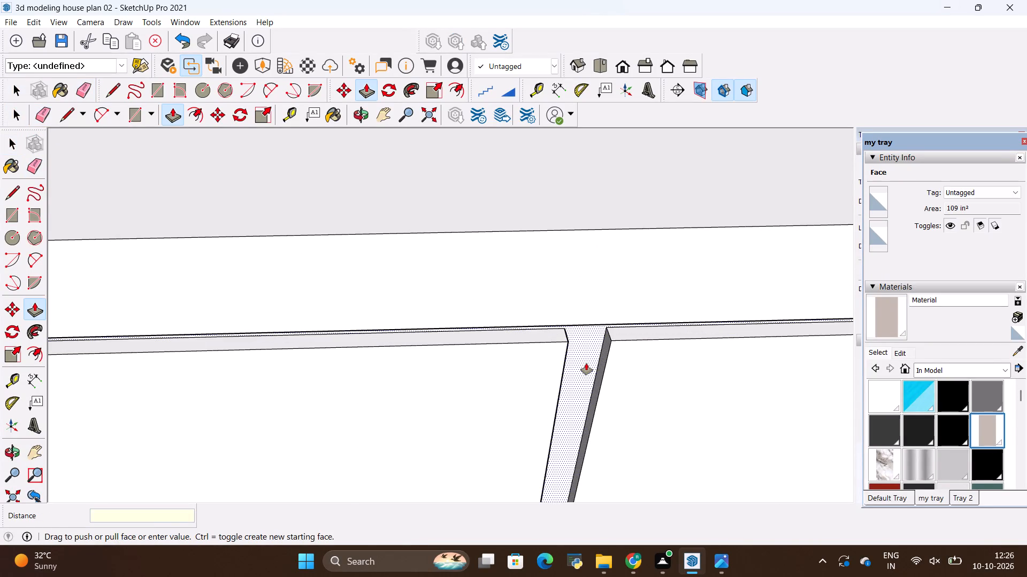
key("period")
type("18")
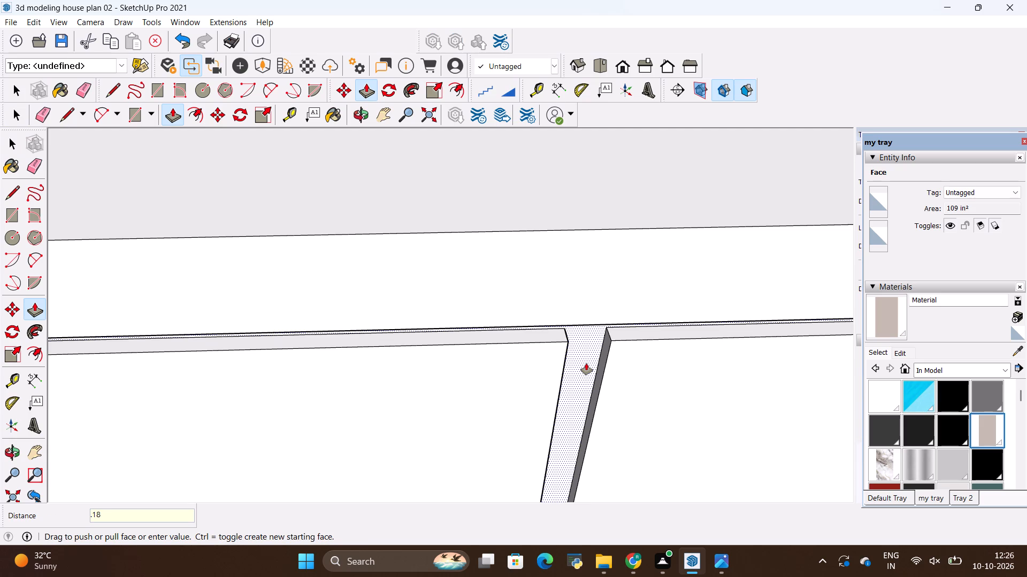
key("shift+quotedbl")
key("Return")
scroll(555, 399, "down", 1)
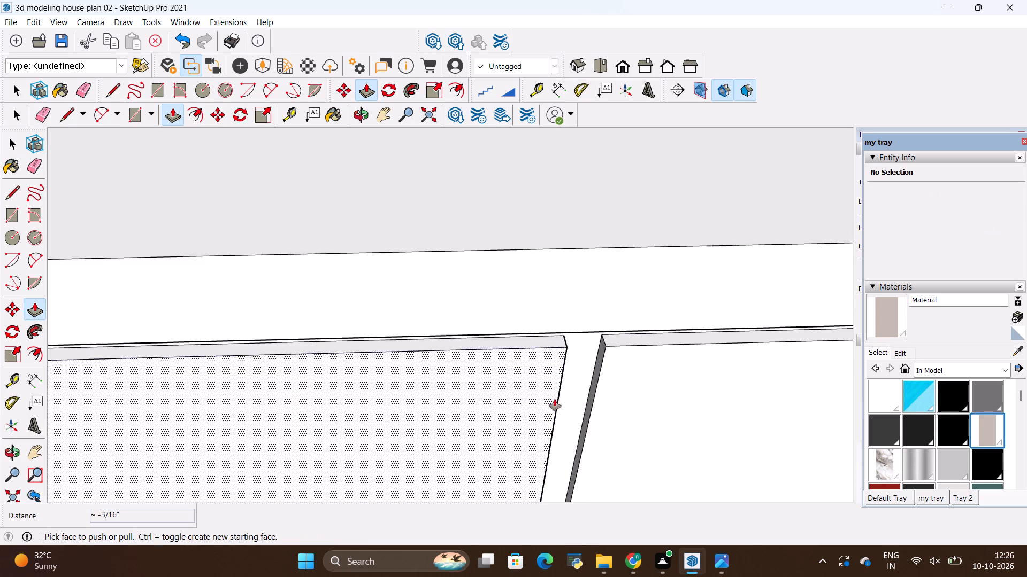
scroll(555, 399, "down", 7)
middle_click_drag(528, 397, 619, 270)
scroll(528, 397, "up", 1)
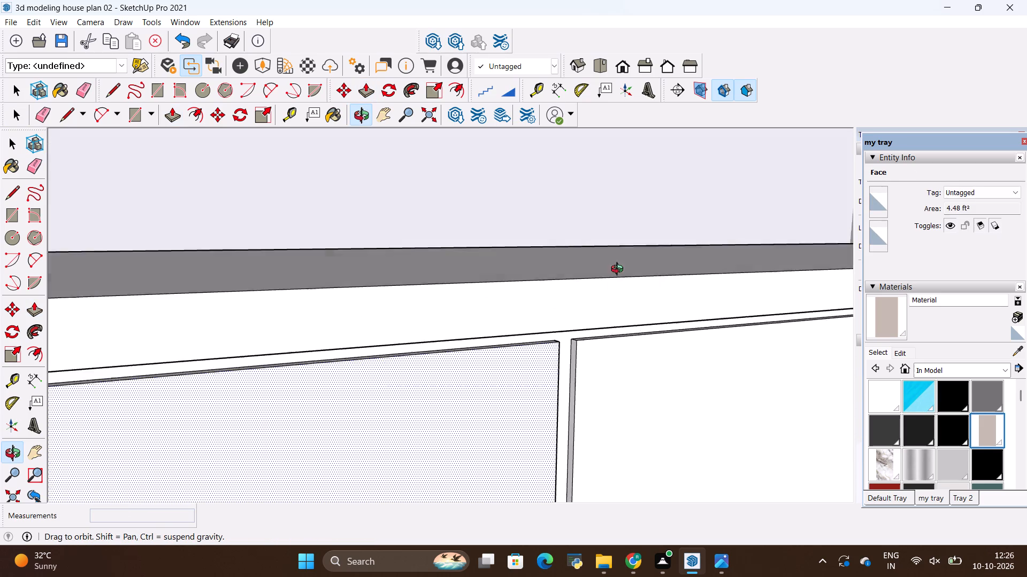
middle_click_drag(619, 270, 616, 347)
Close the kitchen counter group and return to editing the whole house model.
key("space")
left_click(514, 278)
scroll(530, 300, "down", 15)
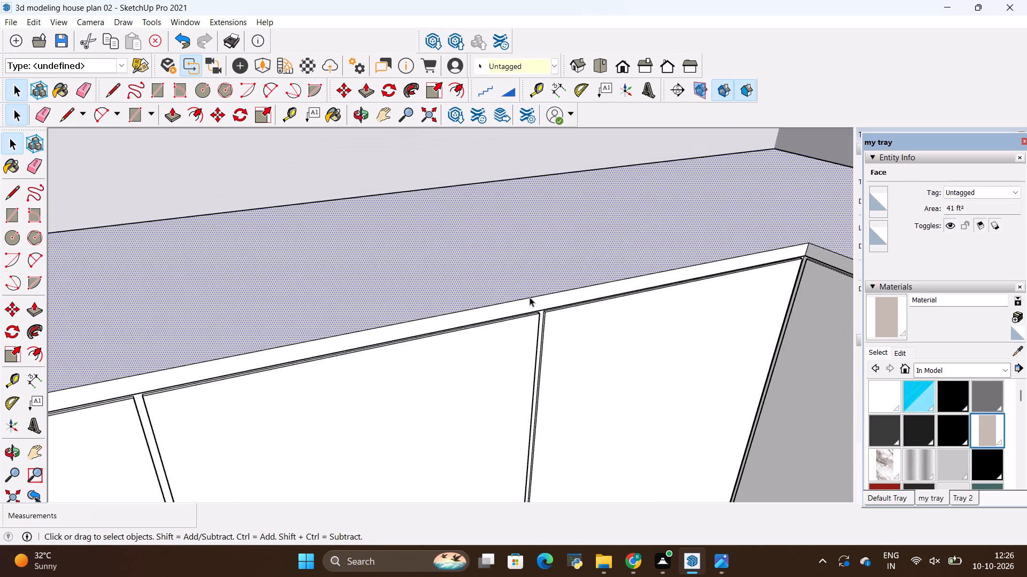
scroll(530, 297, "down", 13)
middle_click_drag(551, 257, 553, 380)
scroll(553, 377, "down", 17)
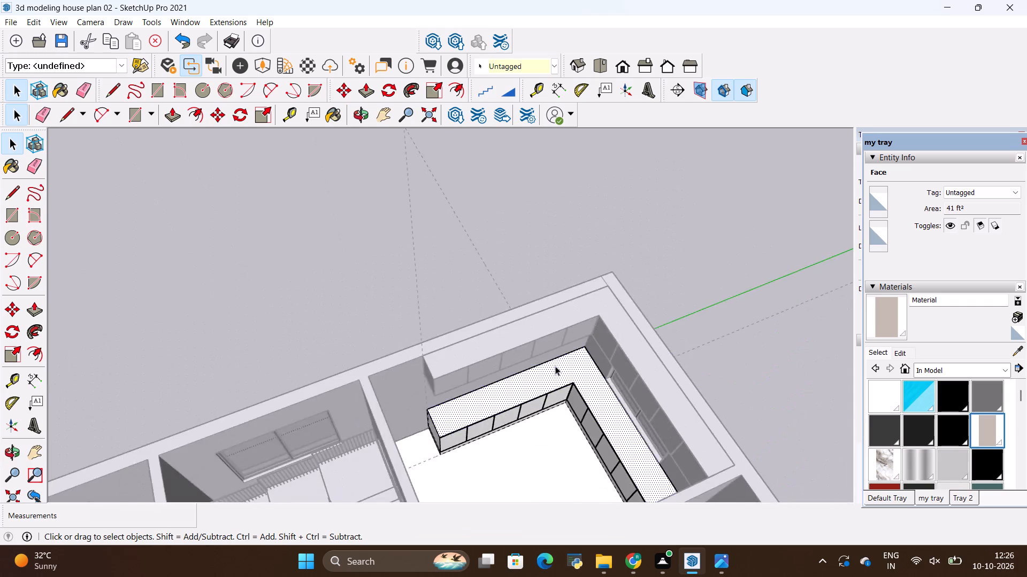
scroll(555, 366, "down", 3)
key("space")
left_click(678, 271)
Erase all the dashed construction guide lines crossing the house model.
scroll(586, 286, "down", 6)
middle_click_drag(582, 333, 675, 269)
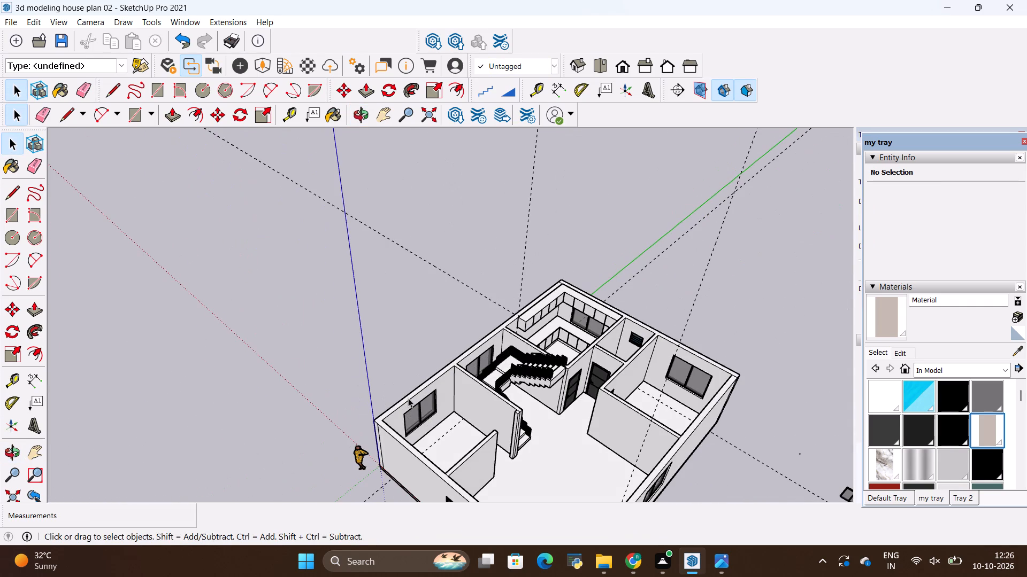
scroll(508, 261, "up", 2)
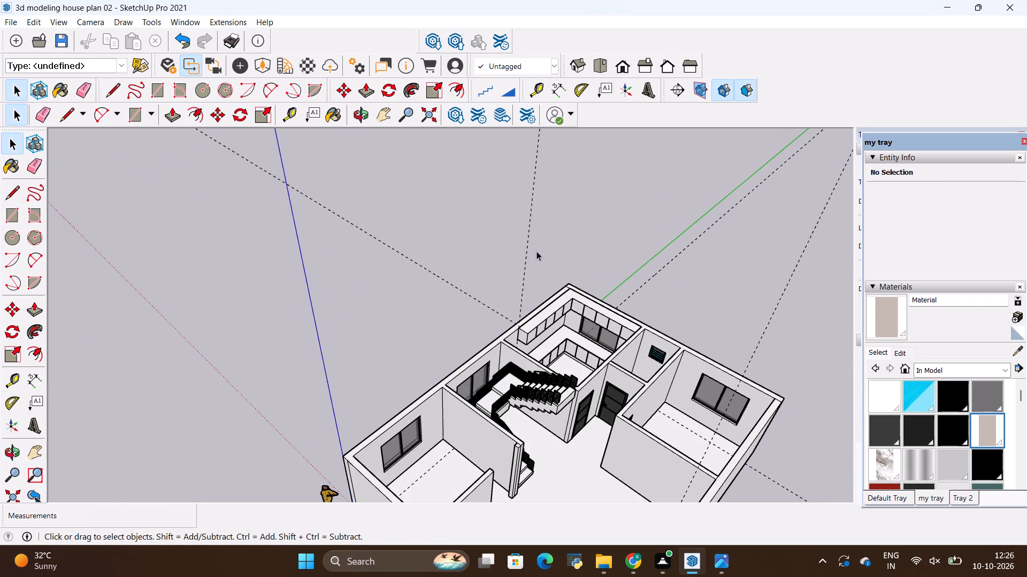
key("e")
left_click_drag(541, 239, 523, 246)
left_click_drag(507, 274, 488, 310)
left_click_drag(640, 277, 669, 283)
left_click_drag(802, 317, 794, 315)
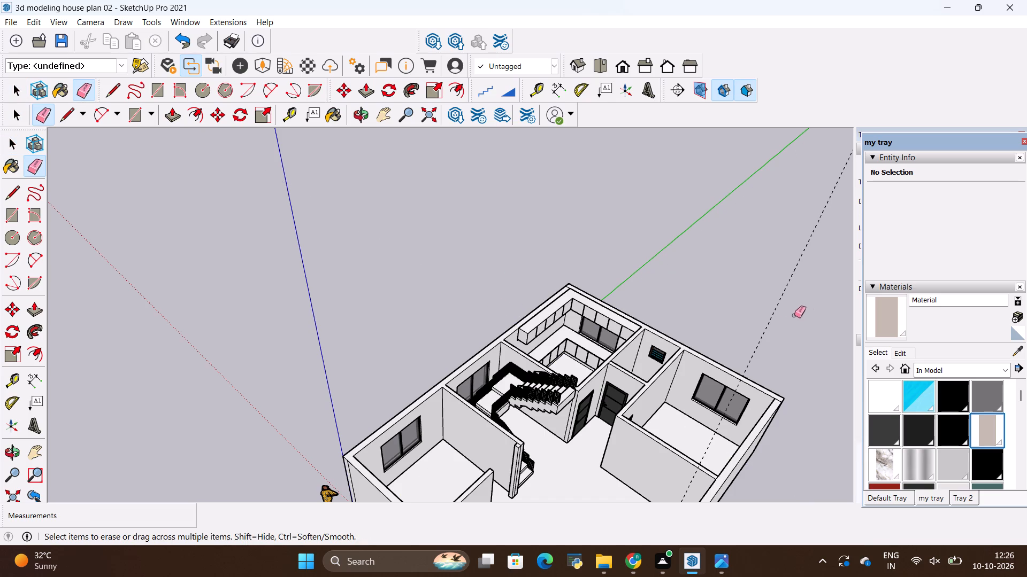
left_click_drag(794, 315, 766, 311)
key("space")
left_click(499, 256)
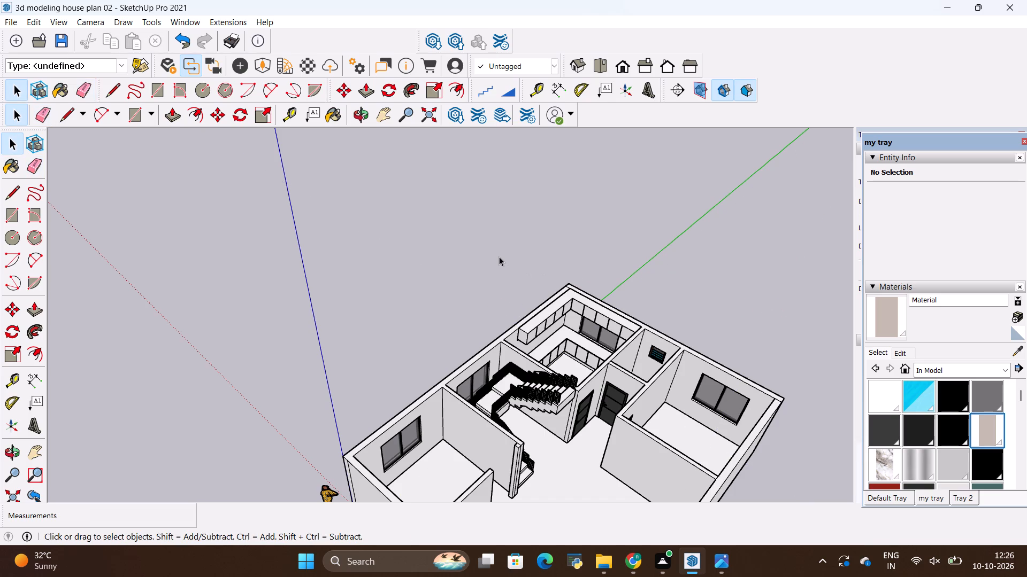
Examine the kitchen counter, overhead cabinets and their door gaps from several sides for leftover lines.
scroll(426, 256, "up", 2)
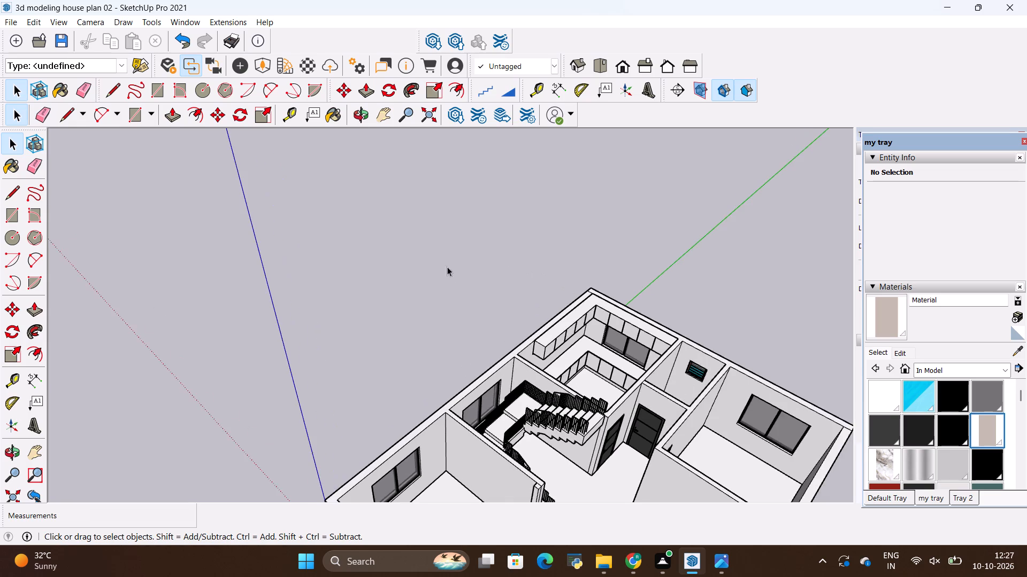
scroll(453, 283, "down", 5)
middle_click_drag(516, 448, 430, 427)
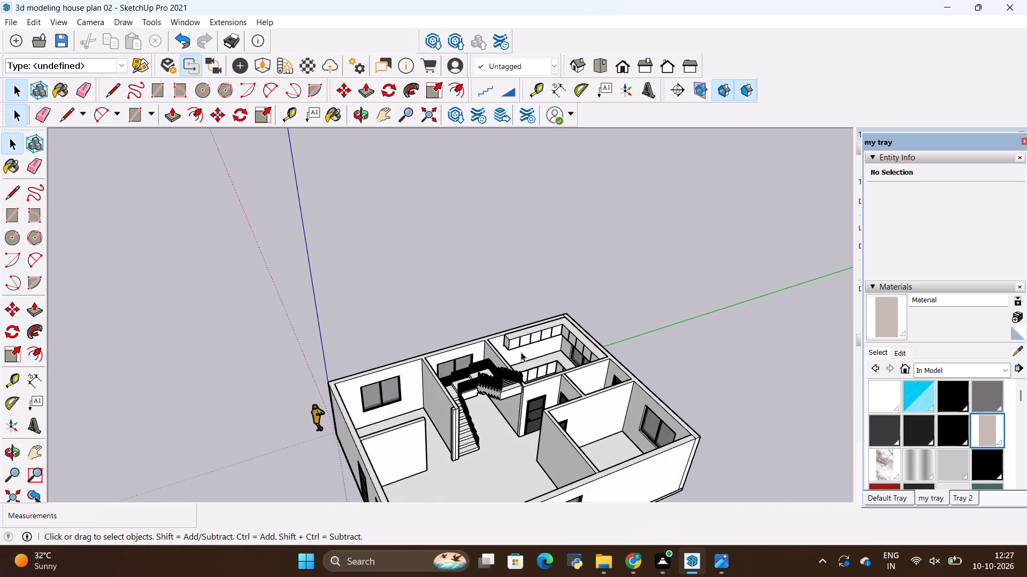
scroll(526, 349, "up", 12)
middle_click_drag(446, 384, 742, 418)
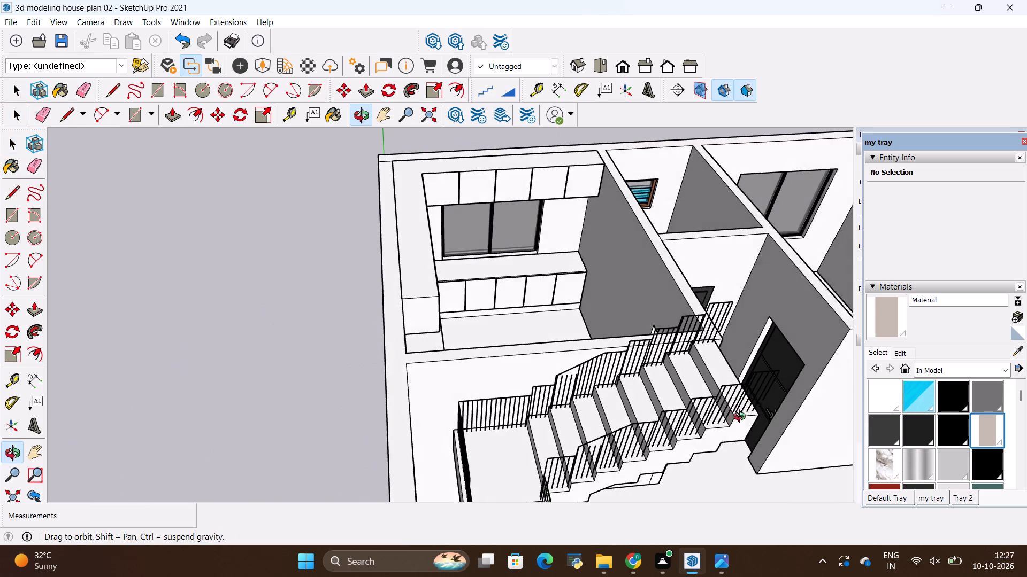
middle_click_drag(742, 418, 329, 411)
scroll(559, 329, "down", 5)
scroll(564, 393, "up", 9)
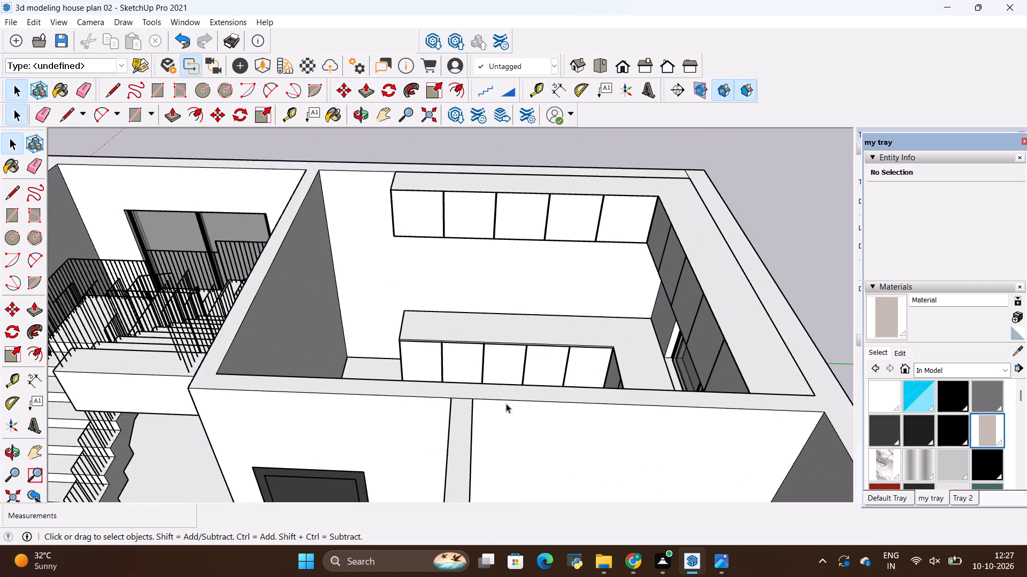
middle_click_drag(508, 404, 736, 404)
scroll(581, 381, "down", 5)
middle_click_drag(474, 381, 484, 402)
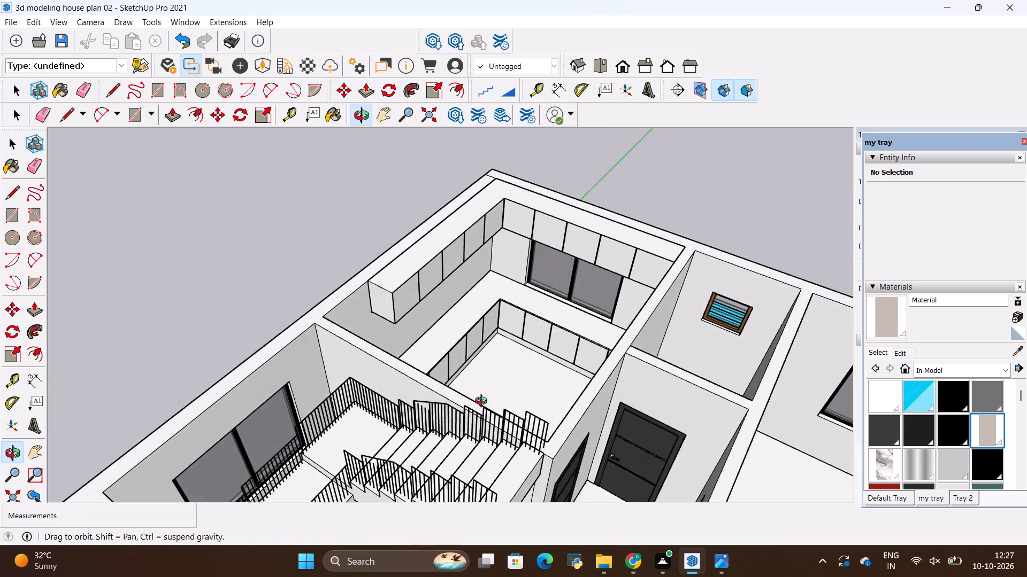
middle_click_drag(484, 402, 297, 402)
middle_click_drag(229, 330, 316, 249)
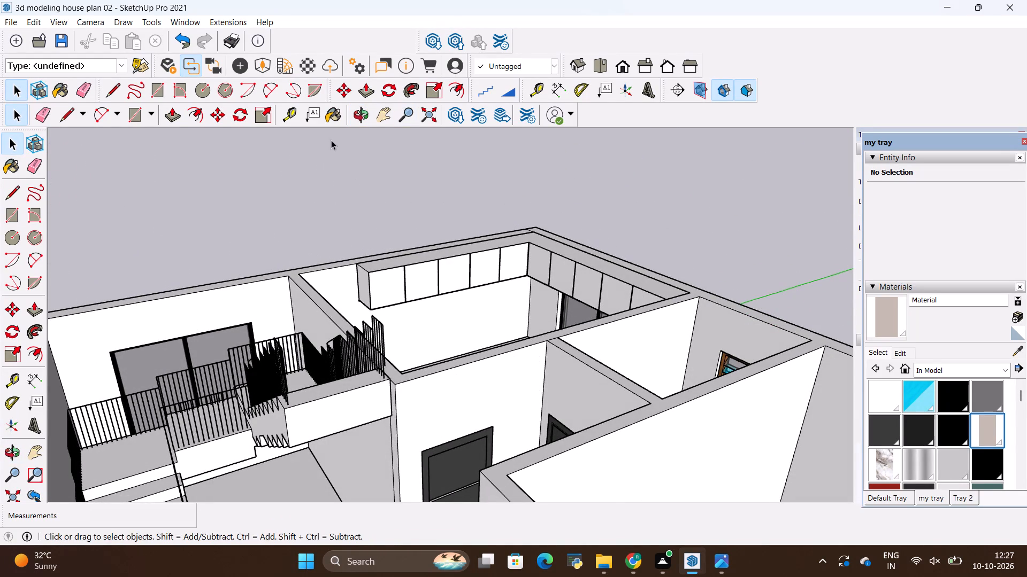
key("space")
left_click(375, 194)
scroll(443, 284, "up", 3)
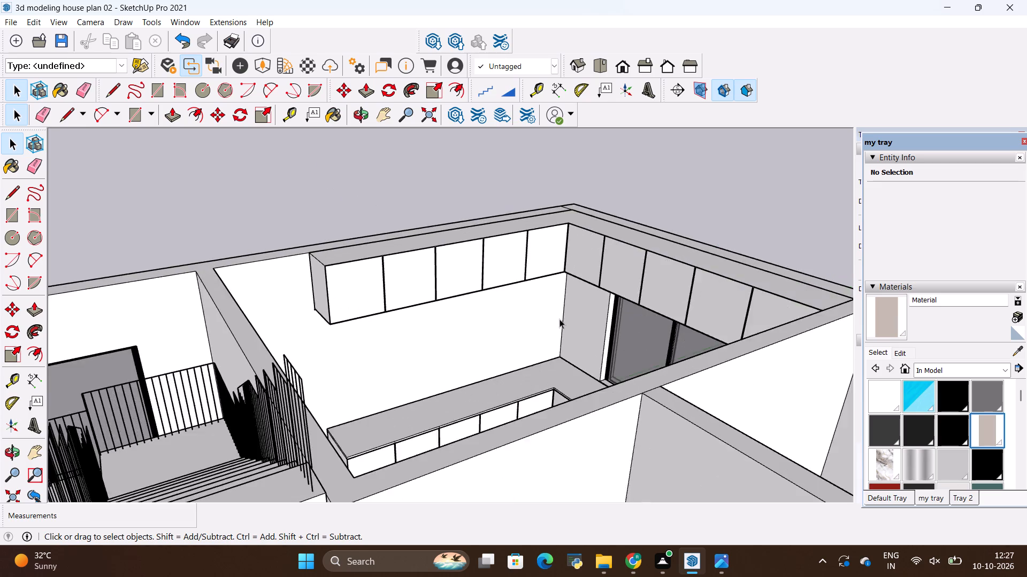
scroll(560, 319, "up", 2)
scroll(539, 316, "down", 6)
middle_click_drag(451, 323, 661, 362)
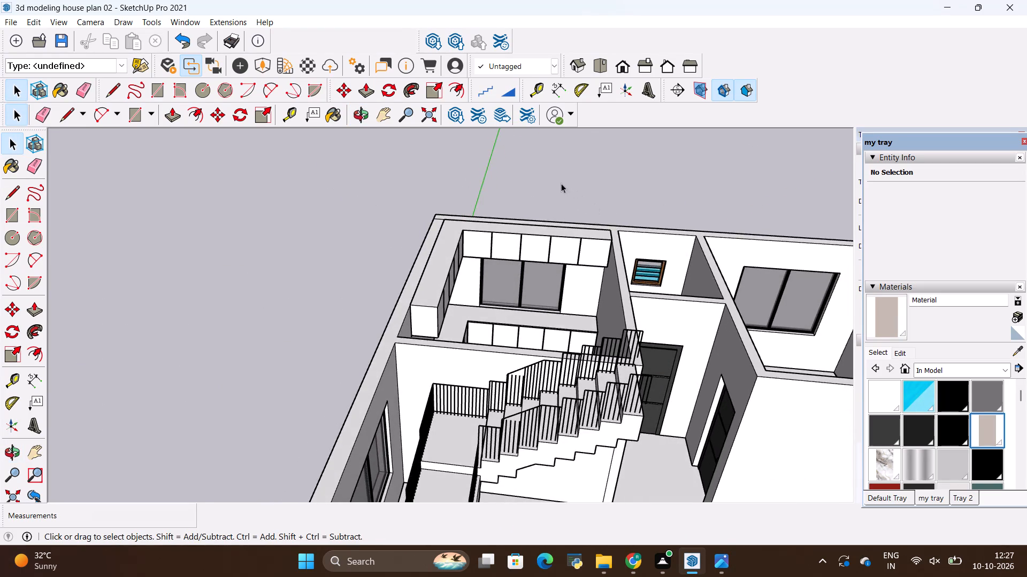
scroll(561, 183, "up", 12)
scroll(384, 299, "down", 10)
middle_click_drag(477, 325, 462, 357)
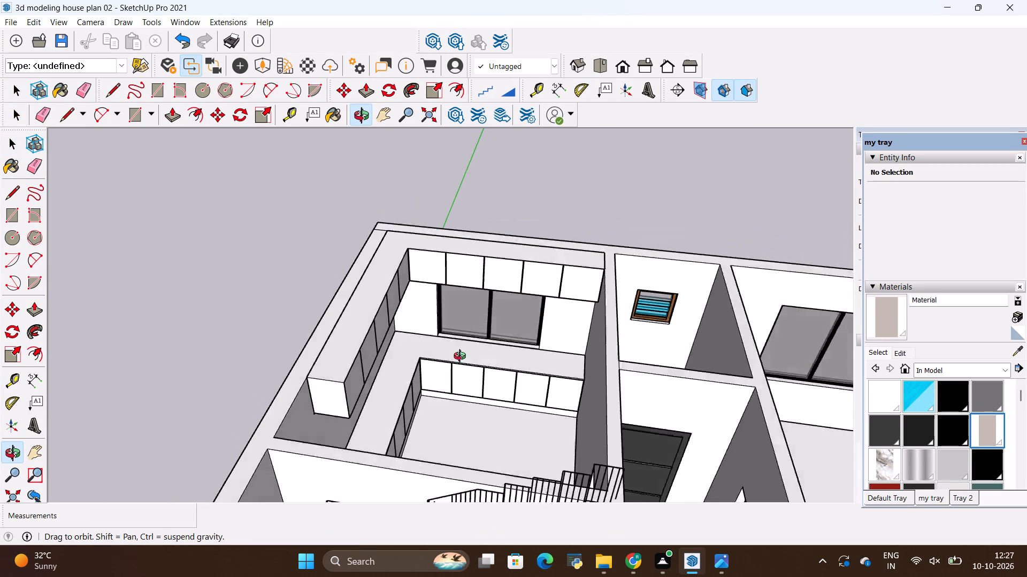
middle_click_drag(462, 357, 250, 339)
scroll(347, 270, "up", 11)
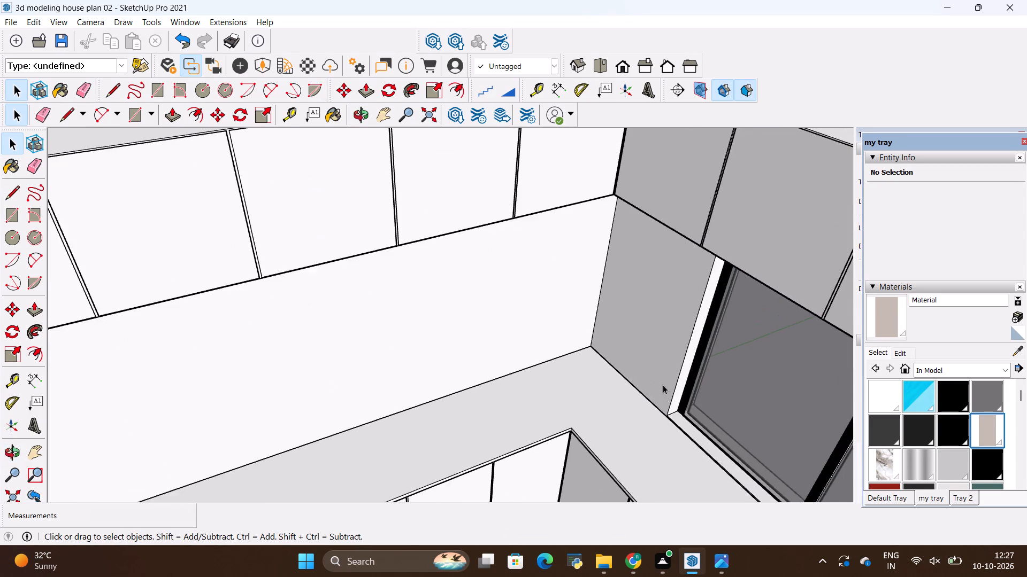
scroll(613, 379, "down", 11)
middle_click_drag(595, 401, 715, 399)
scroll(645, 324, "up", 9)
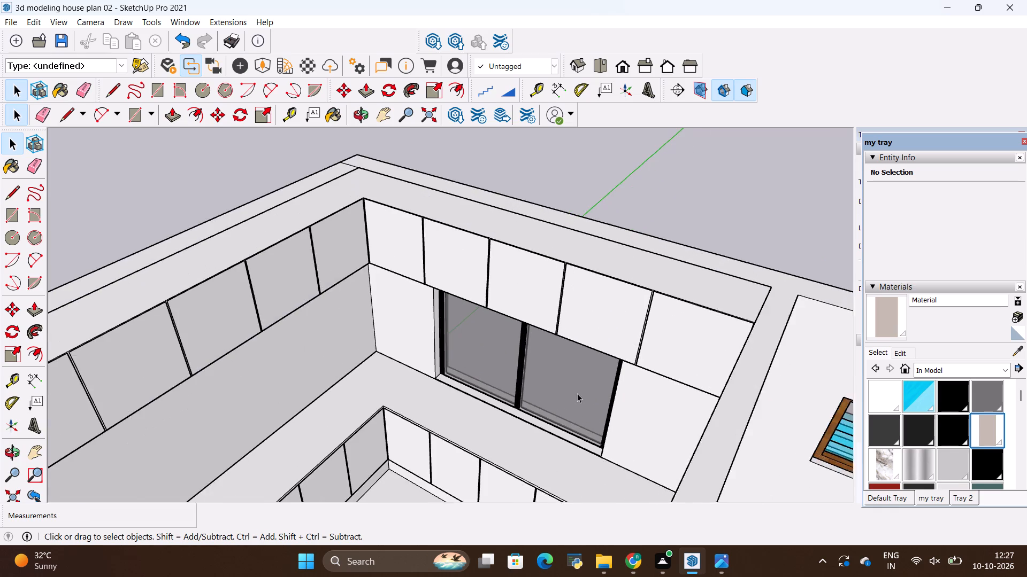
Erase the stray line across the underside of the overhead cabinets at the inner corner beside the window.
scroll(463, 503, "up", 1)
middle_click_drag(463, 503, 571, 287)
middle_click_drag(488, 419, 554, 266)
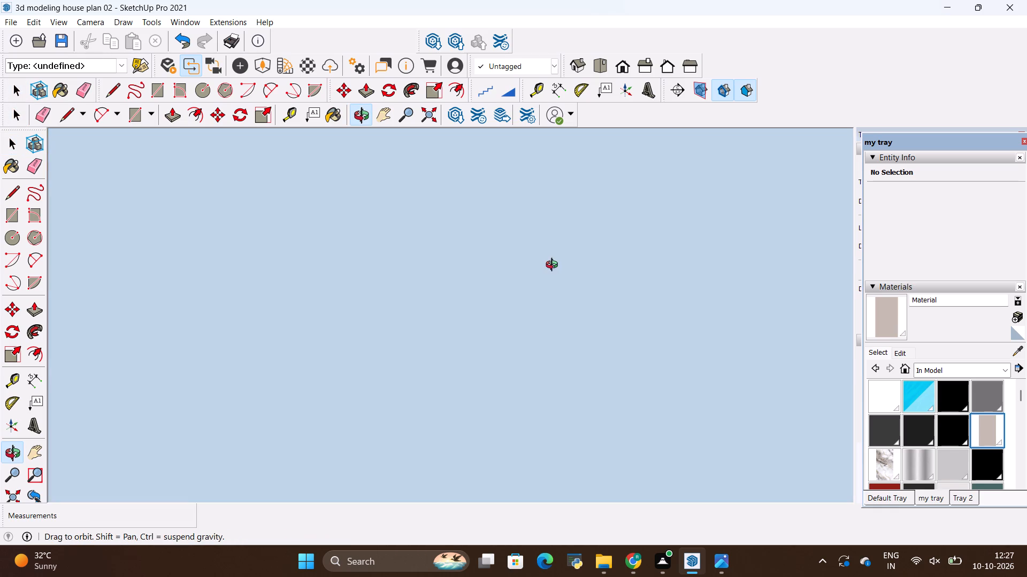
middle_click_drag(554, 266, 523, 355)
scroll(435, 280, "up", 6)
middle_click_drag(294, 335, 305, 234)
middle_click_drag(359, 412, 356, 372)
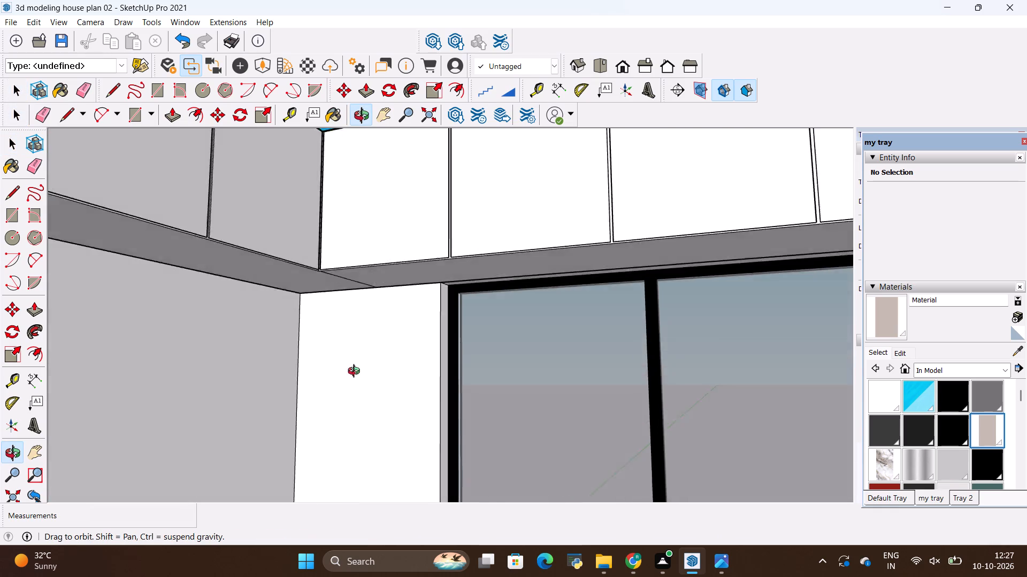
middle_click_drag(356, 372, 349, 290)
key("e")
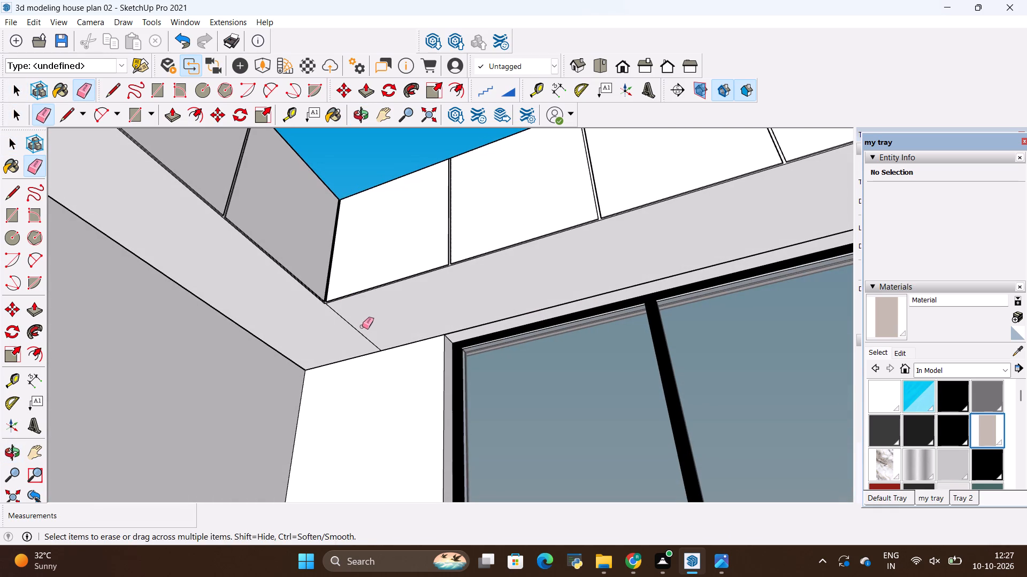
left_click_drag(362, 326, 351, 331)
scroll(367, 354, "down", 5)
middle_click_drag(389, 293, 375, 534)
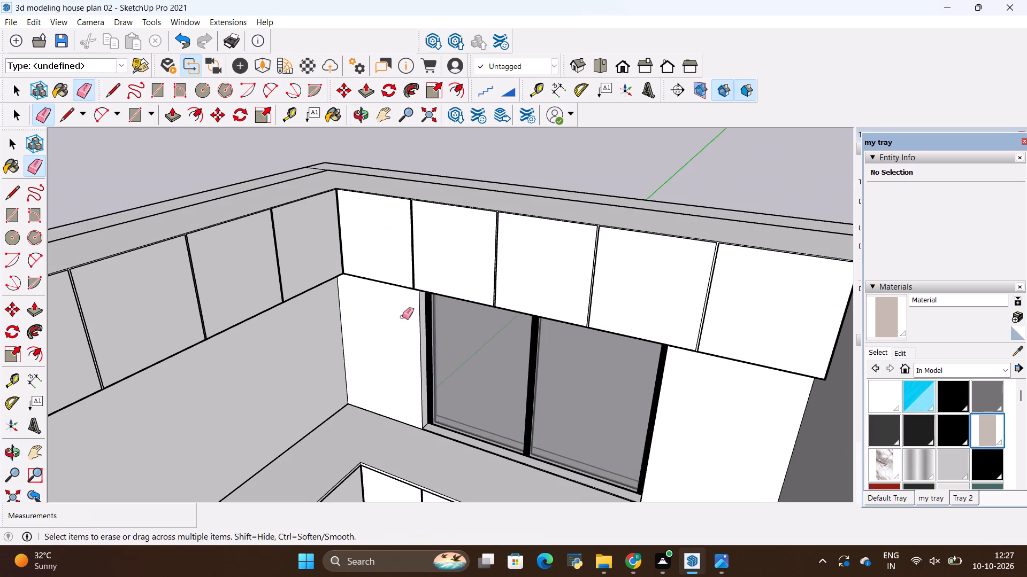
middle_click_drag(413, 237, 417, 350)
scroll(416, 344, "down", 12)
key("space")
left_click(562, 170)
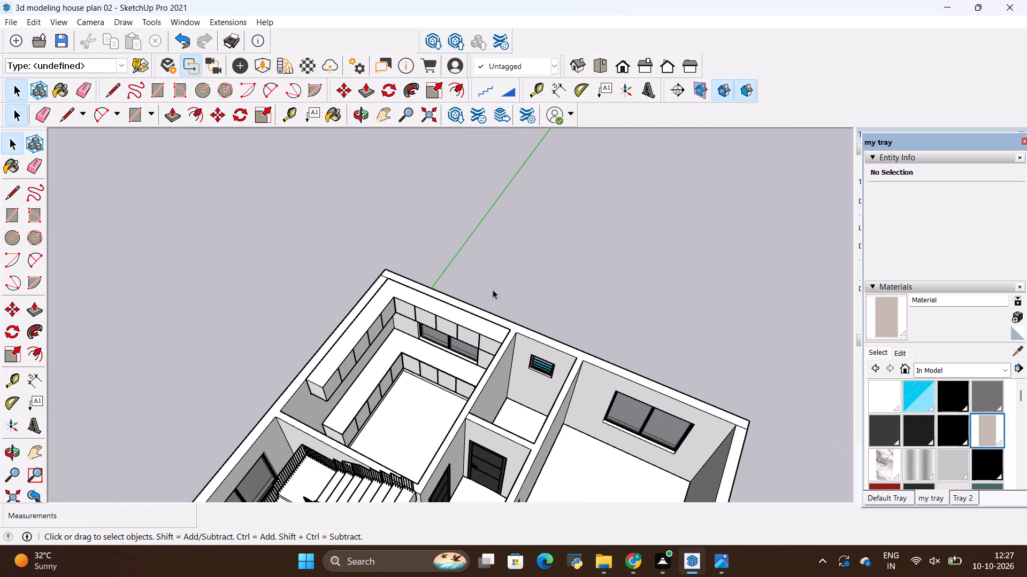
Review the L-shaped counter and overhead cabinets from both sides of the kitchen.
scroll(492, 283, "down", 6)
scroll(441, 308, "down", 5)
scroll(411, 347, "up", 13)
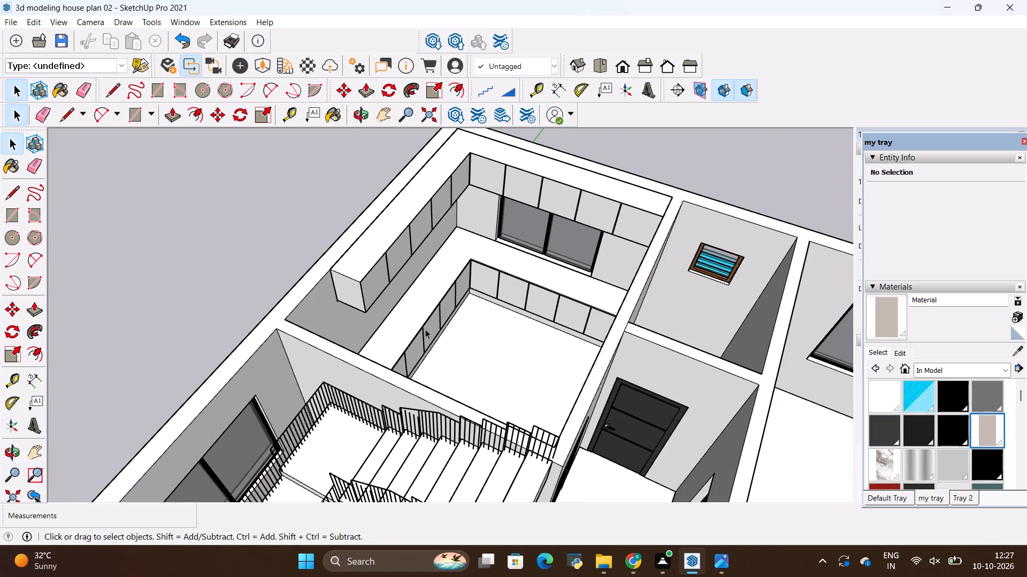
scroll(429, 325, "down", 5)
middle_click_drag(385, 322, 649, 259)
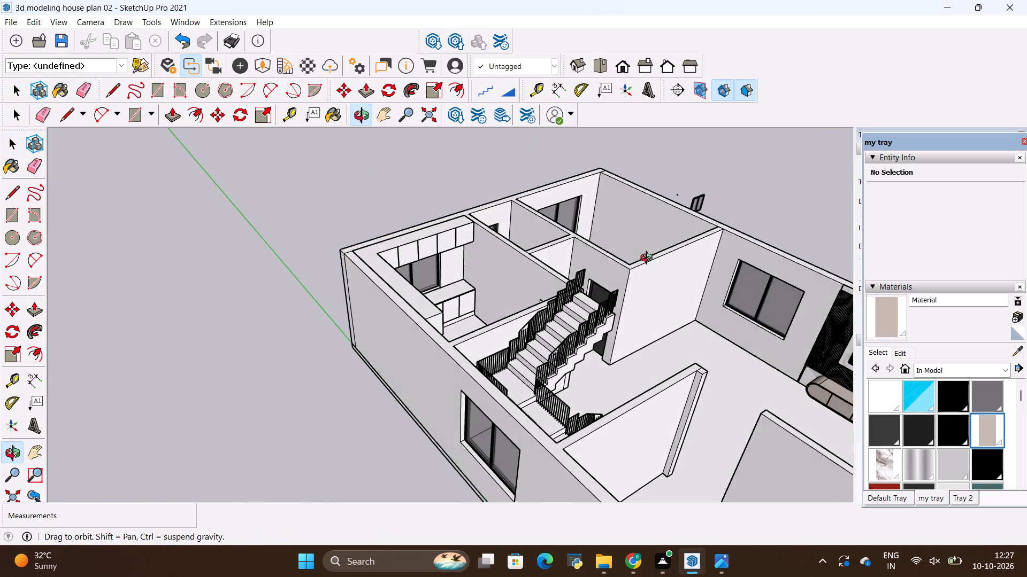
middle_click_drag(649, 259, 206, 274)
scroll(349, 278, "up", 8)
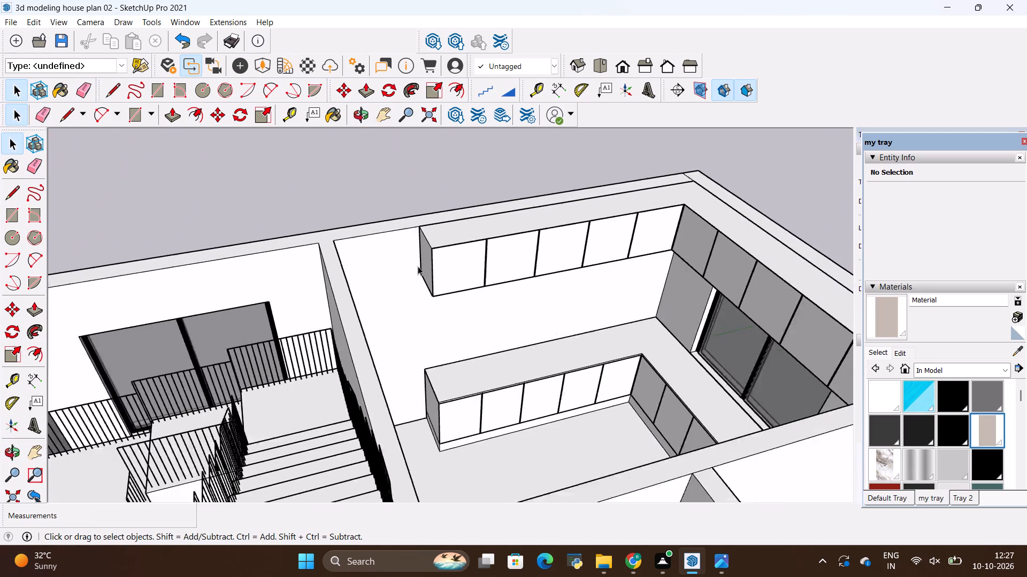
scroll(418, 266, "up", 6)
scroll(354, 255, "down", 12)
key("space")
left_click(451, 178)
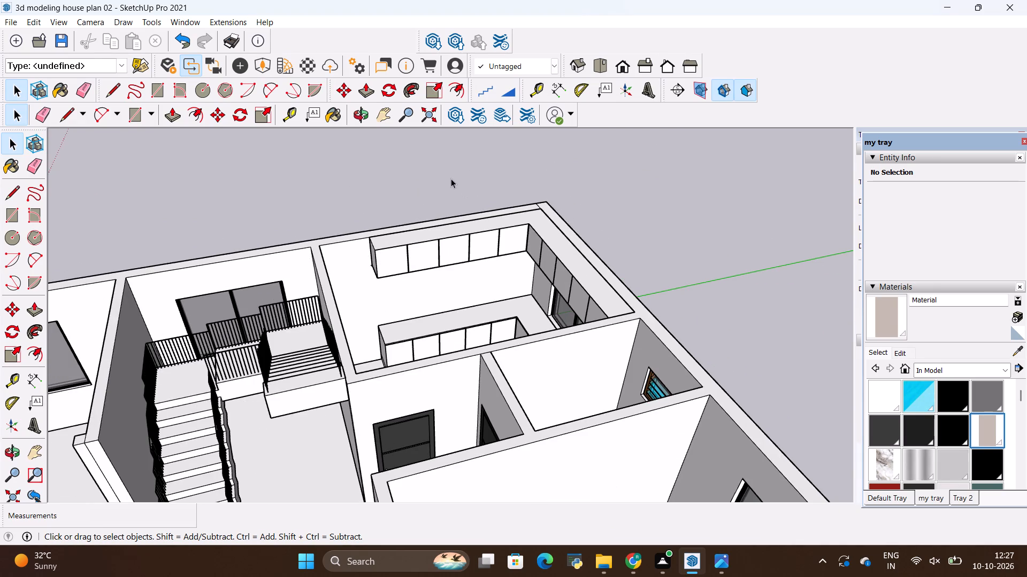
scroll(512, 354, "up", 5)
middle_click_drag(405, 337, 638, 334)
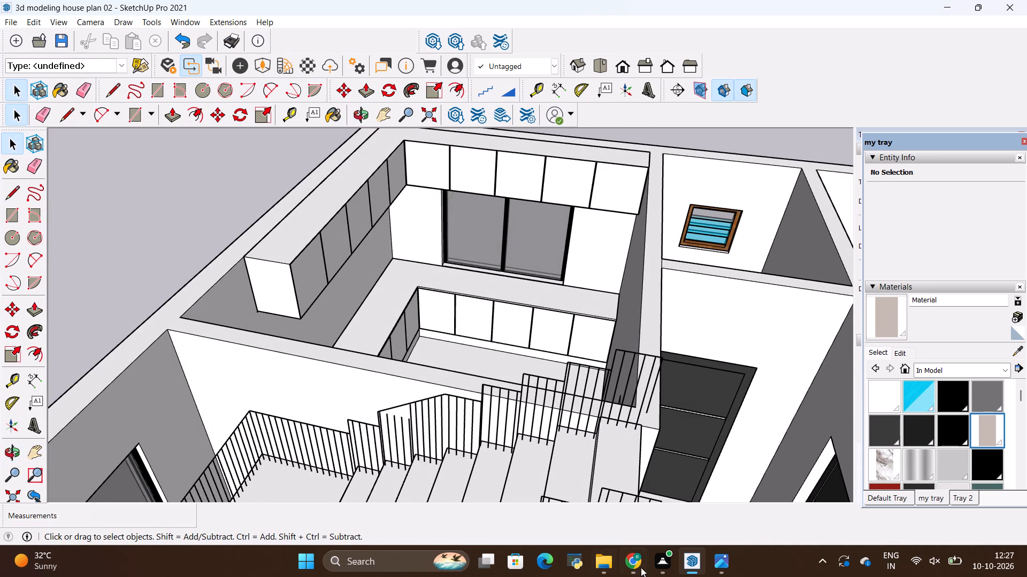